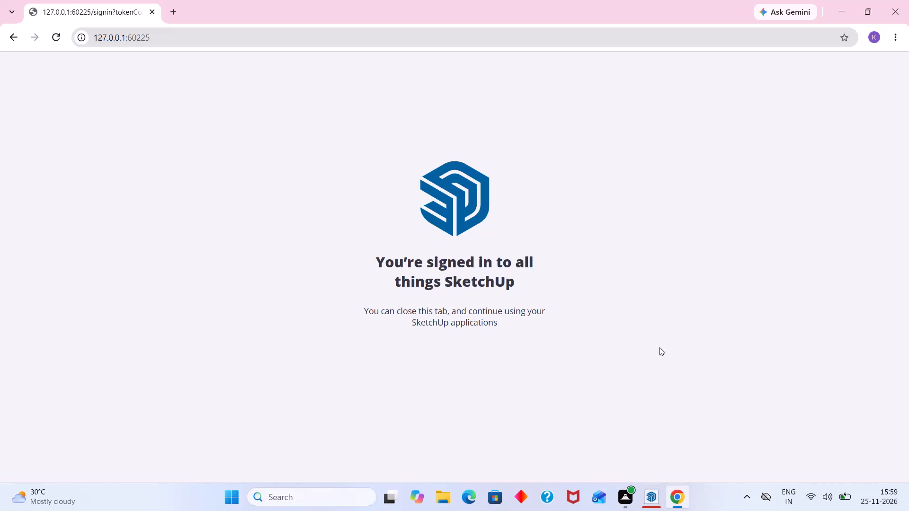
Close the browser window with the completed sign-in page and return to SketchUp's 3D Warehouse.
{"action": "left_click", "coordinate": [897, 11]}
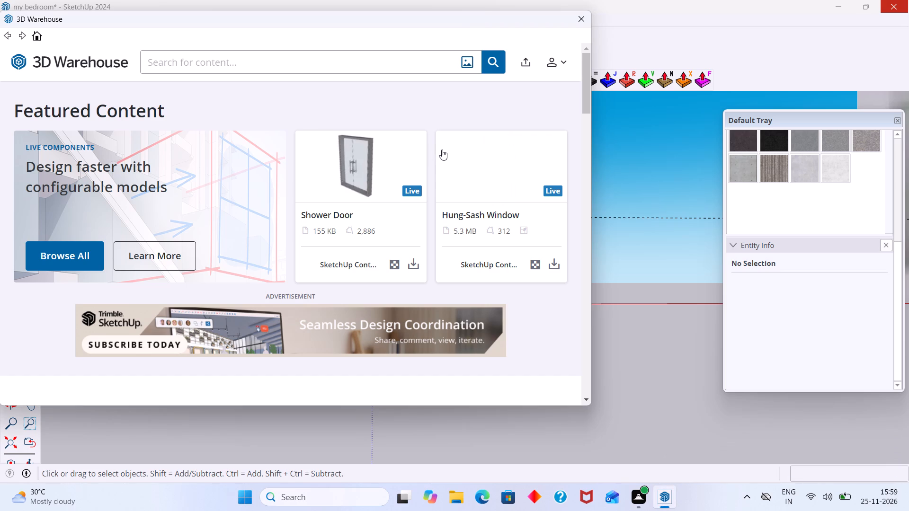
Search 3D Warehouse for "ceiling lights".
{"action": "left_click", "coordinate": [330, 67]}
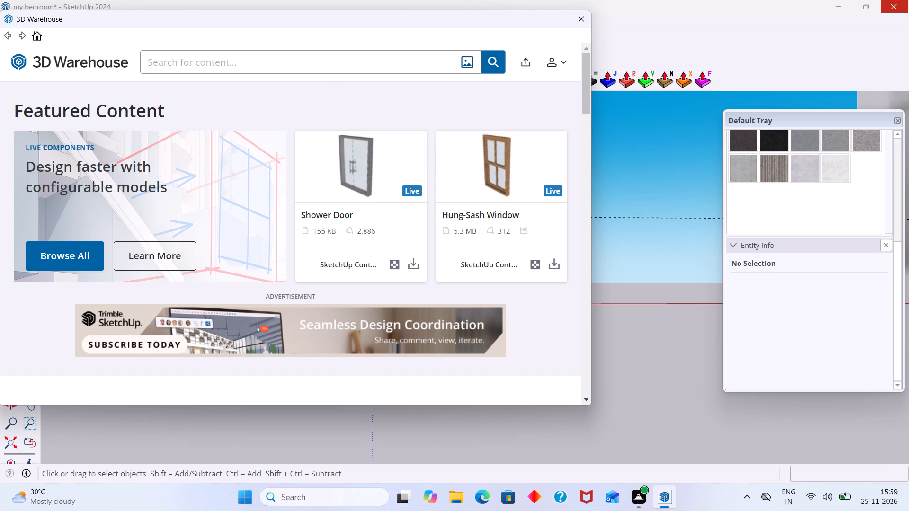
{"action": "type", "text": "ce"}
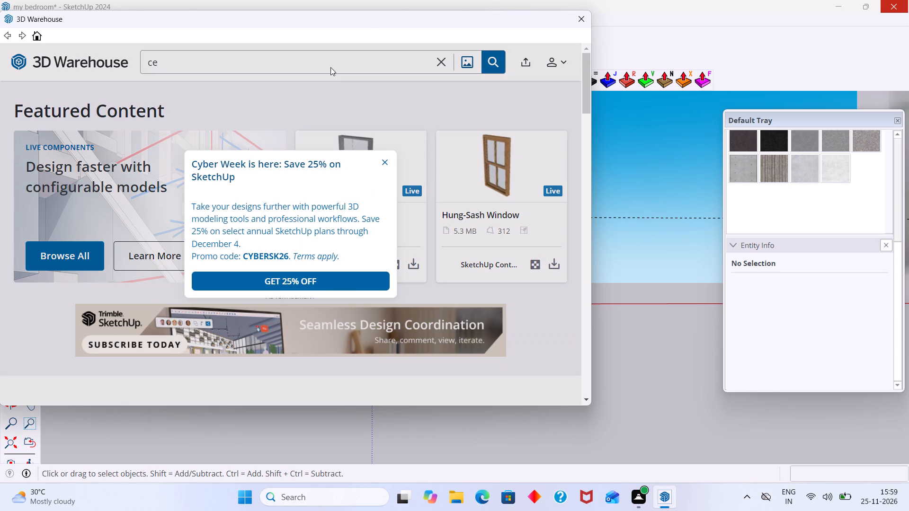
{"action": "type", "text": "iling lights"}
{"action": "left_click", "coordinate": [326, 67]}
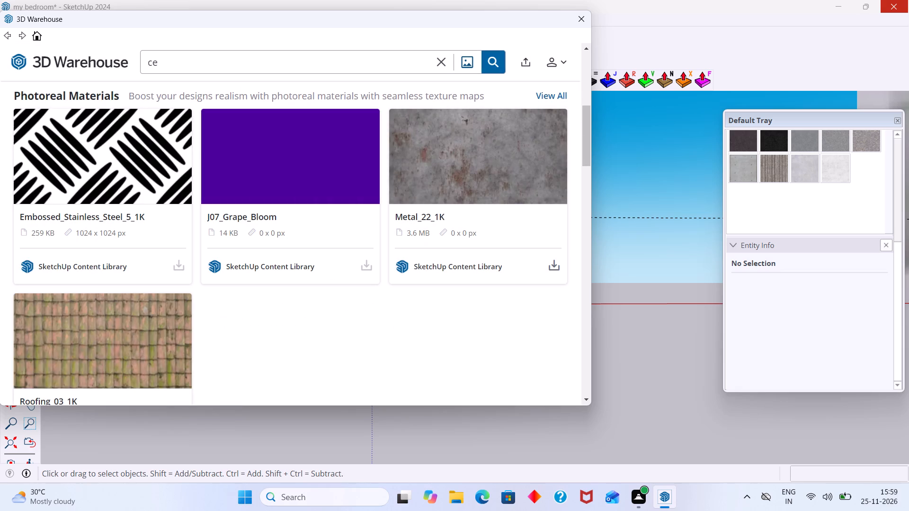
{"action": "left_click", "coordinate": [156, 63]}
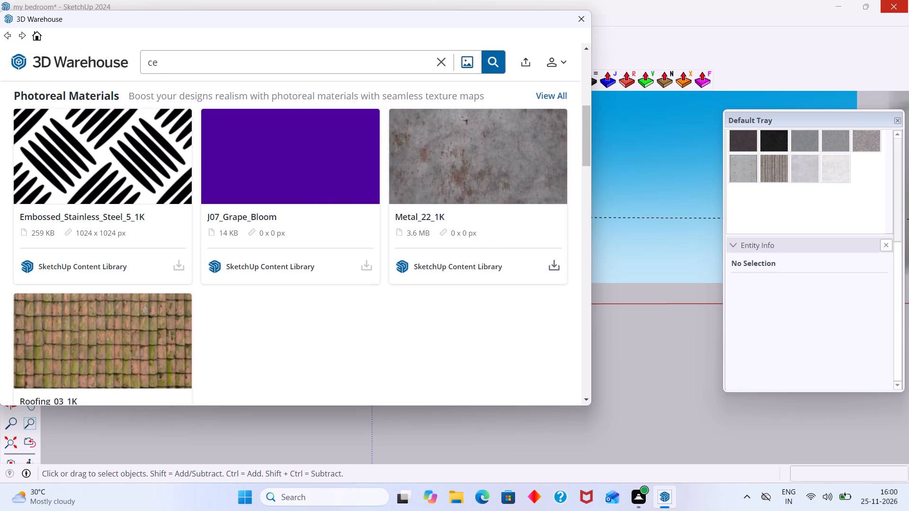
{"action": "type", "text": "iling lights"}
{"action": "key", "text": "Return"}
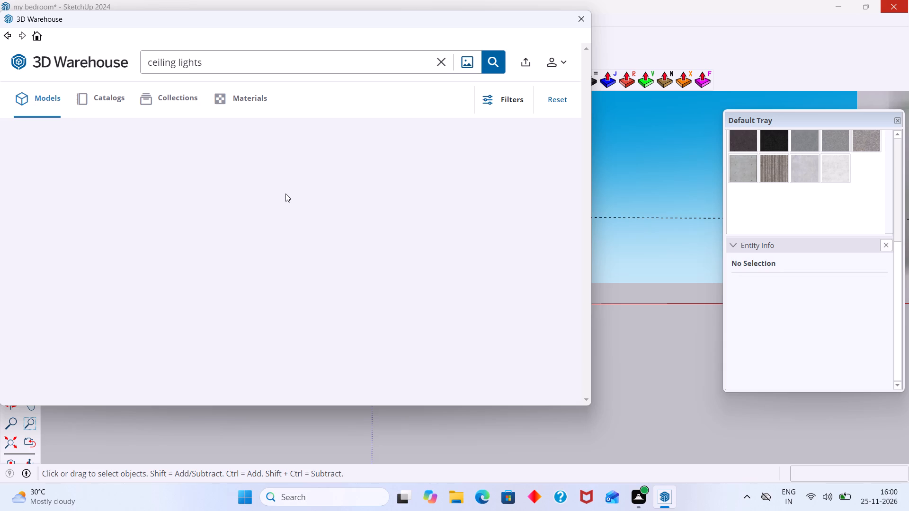
Browse the ceiling lights model results and examine the fixture designs for one that suits the bedroom.
{"action": "scroll", "coordinate": [287, 205], "scroll_direction": "down", "scroll_amount": 2}
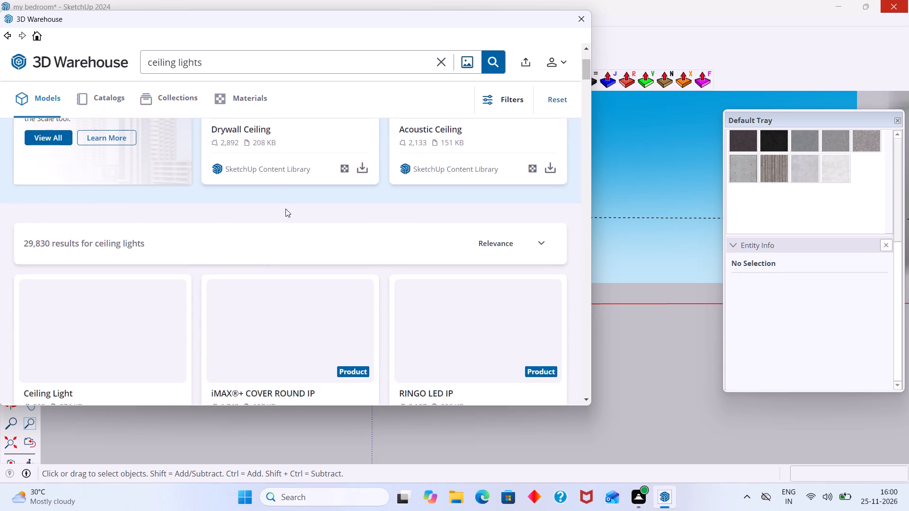
{"action": "scroll", "coordinate": [279, 203], "scroll_direction": "up", "scroll_amount": 3}
{"action": "scroll", "coordinate": [285, 215], "scroll_direction": "down", "scroll_amount": 1}
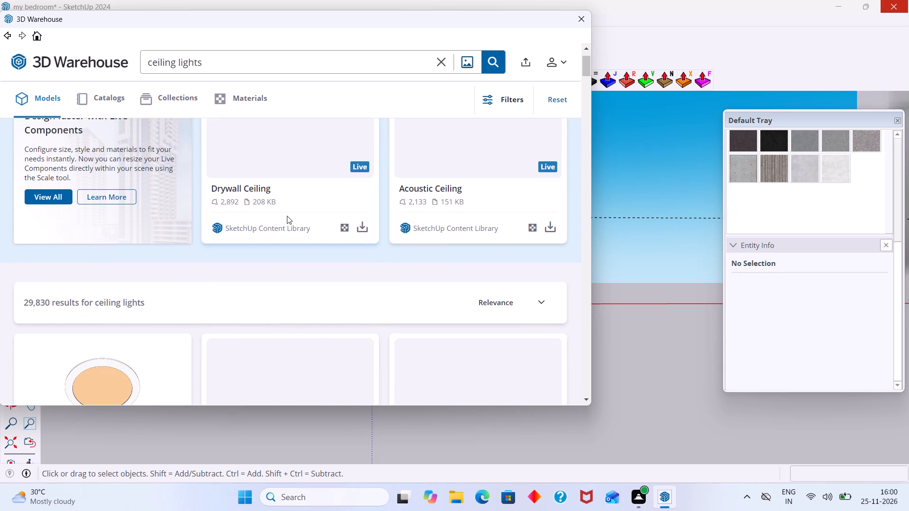
{"action": "scroll", "coordinate": [287, 216], "scroll_direction": "down", "scroll_amount": 3}
{"action": "scroll", "coordinate": [294, 215], "scroll_direction": "up", "scroll_amount": 5}
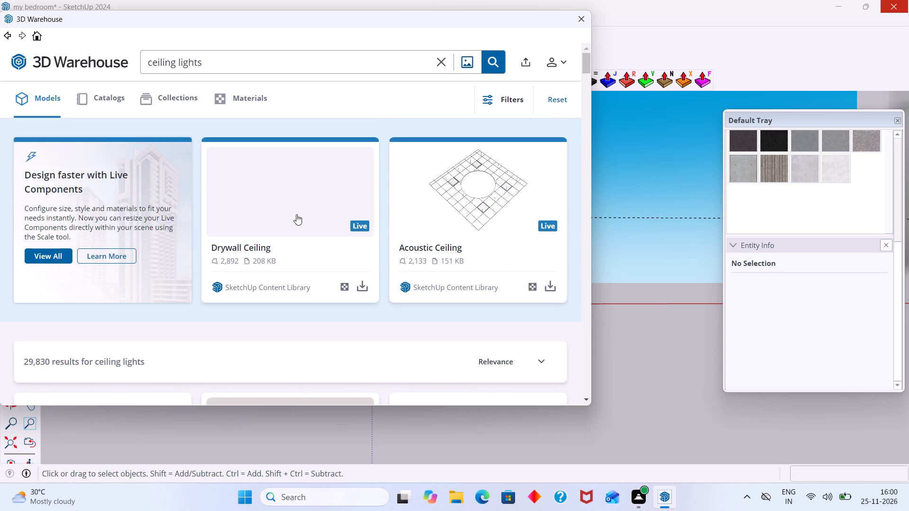
{"action": "scroll", "coordinate": [301, 219], "scroll_direction": "down", "scroll_amount": 7}
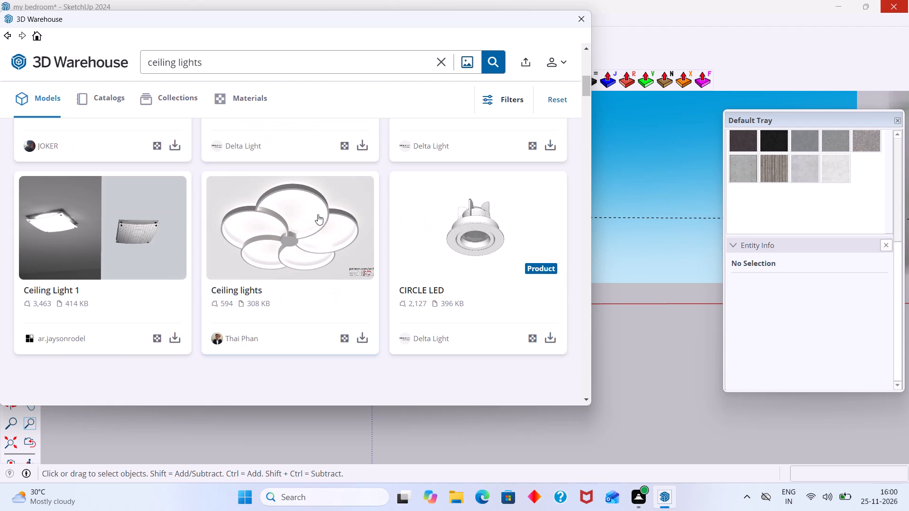
{"action": "scroll", "coordinate": [327, 211], "scroll_direction": "down", "scroll_amount": 1}
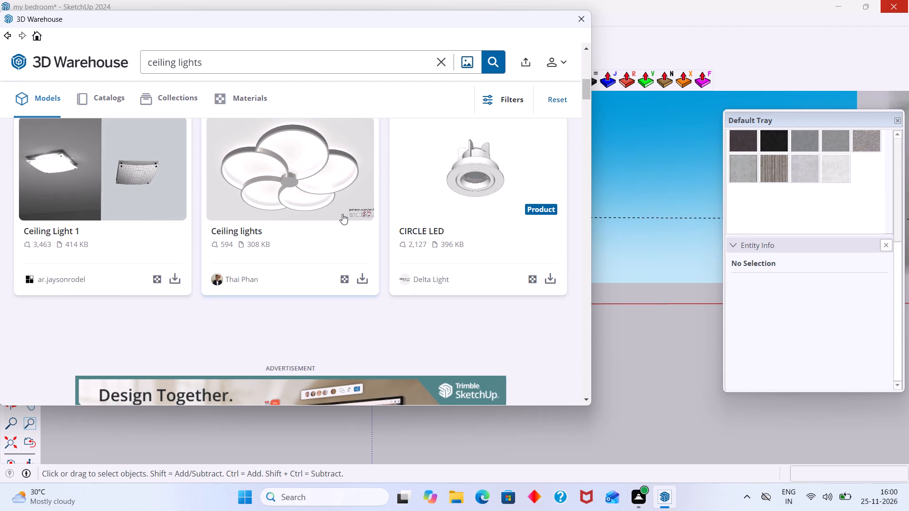
{"action": "scroll", "coordinate": [342, 213], "scroll_direction": "down", "scroll_amount": 8}
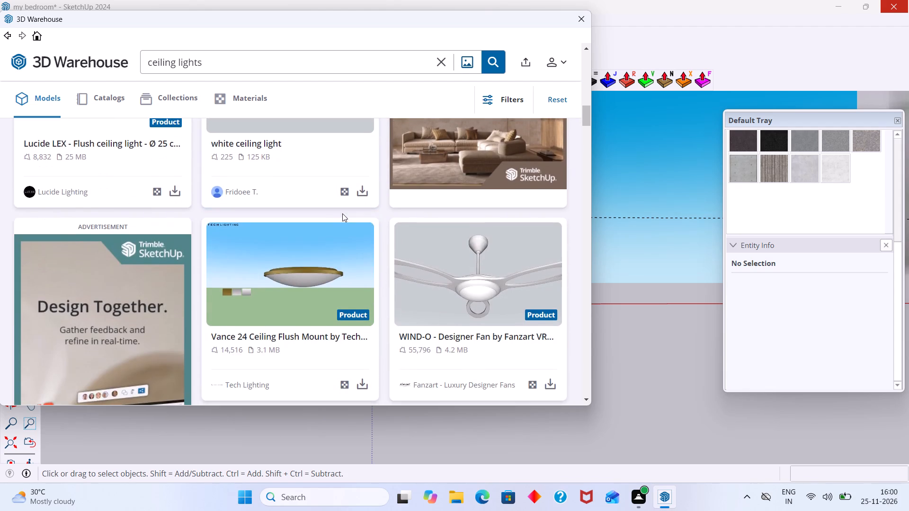
{"action": "scroll", "coordinate": [342, 213], "scroll_direction": "down", "scroll_amount": 8}
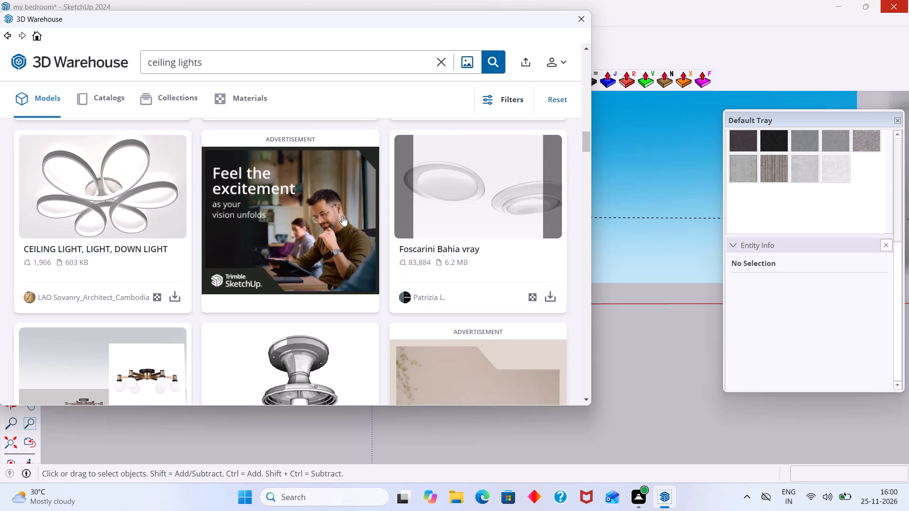
{"action": "scroll", "coordinate": [341, 215], "scroll_direction": "down", "scroll_amount": 8}
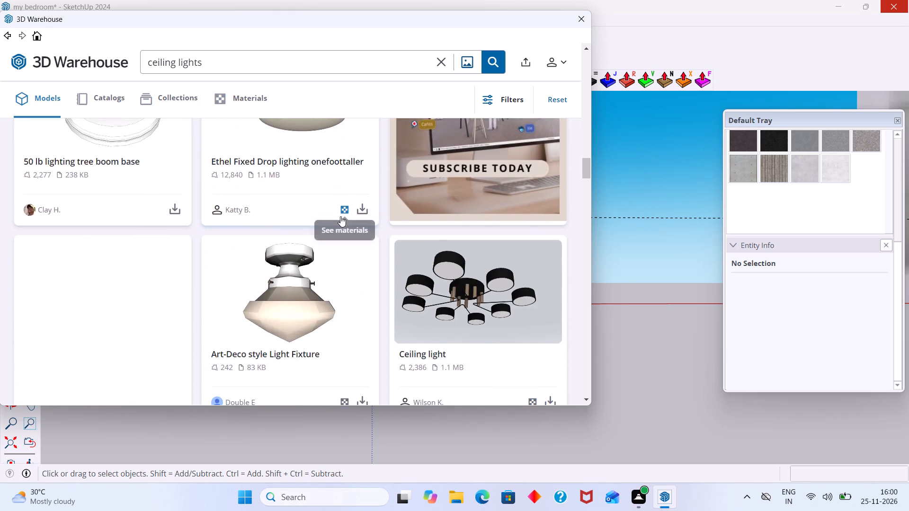
{"action": "scroll", "coordinate": [340, 216], "scroll_direction": "down", "scroll_amount": 8}
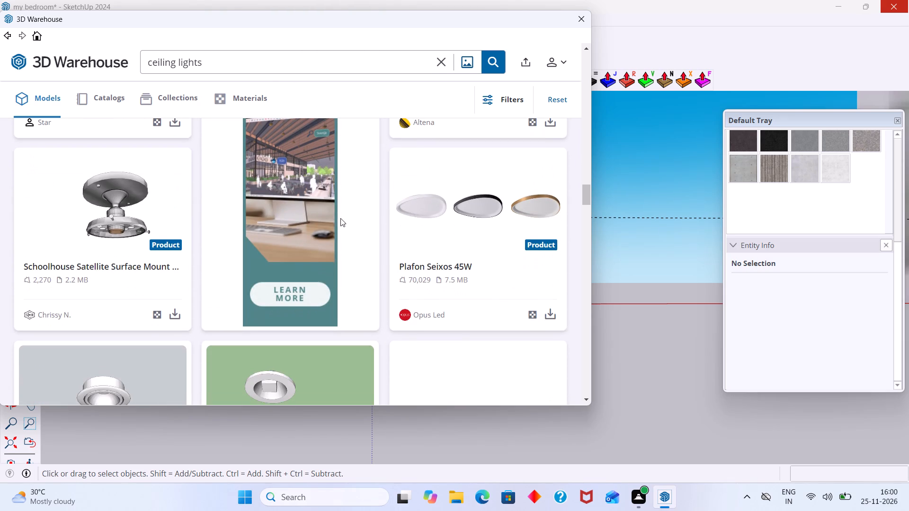
{"action": "scroll", "coordinate": [340, 218], "scroll_direction": "down", "scroll_amount": 7}
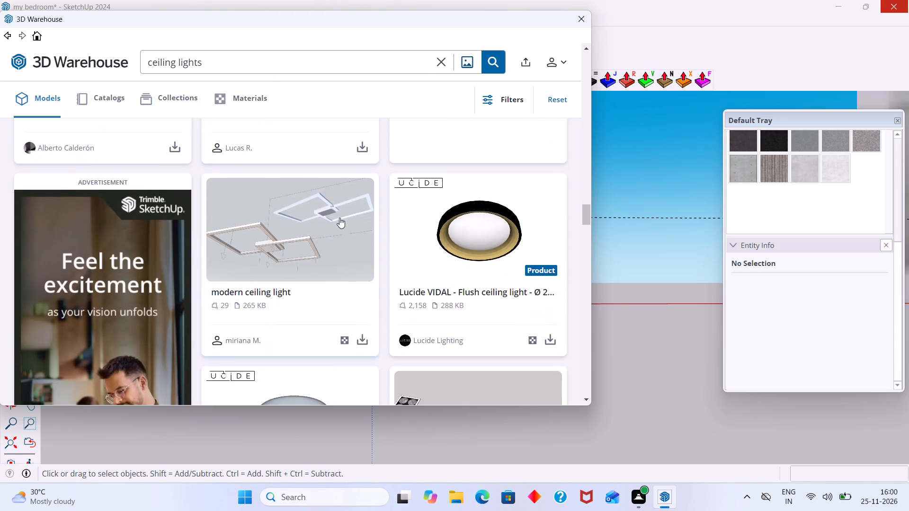
{"action": "scroll", "coordinate": [339, 218], "scroll_direction": "down", "scroll_amount": 7}
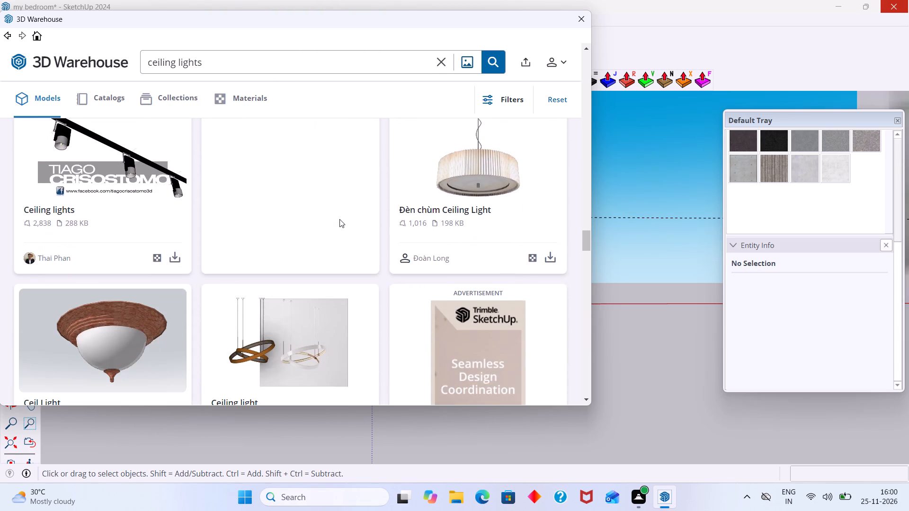
{"action": "scroll", "coordinate": [339, 218], "scroll_direction": "down", "scroll_amount": 3}
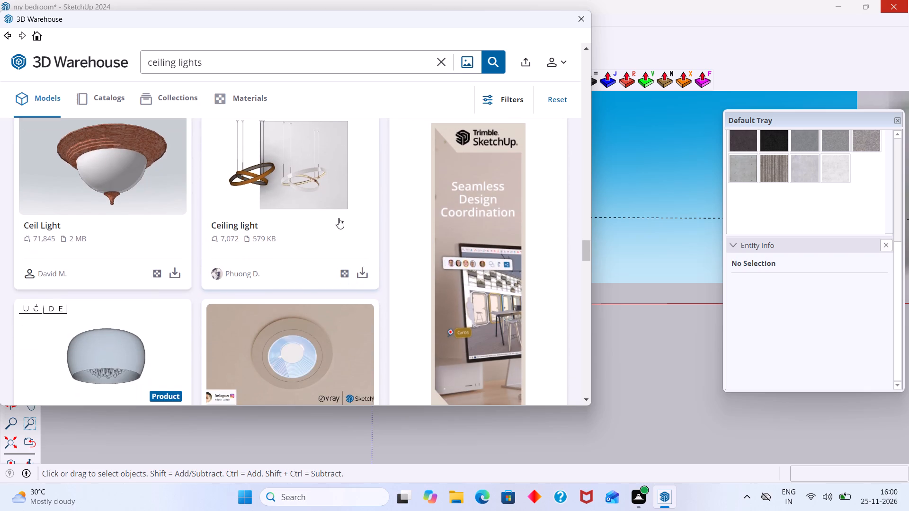
{"action": "scroll", "coordinate": [337, 217], "scroll_direction": "down", "scroll_amount": 6}
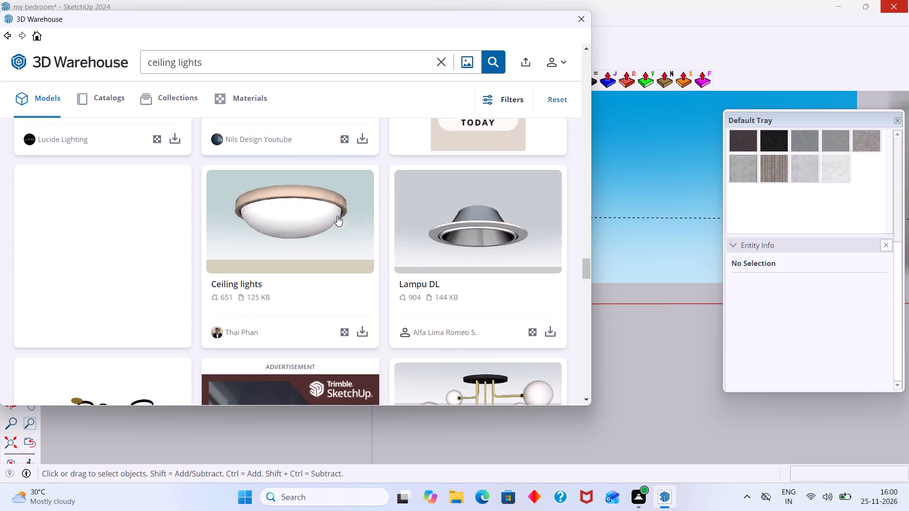
{"action": "scroll", "coordinate": [337, 216], "scroll_direction": "down", "scroll_amount": 7}
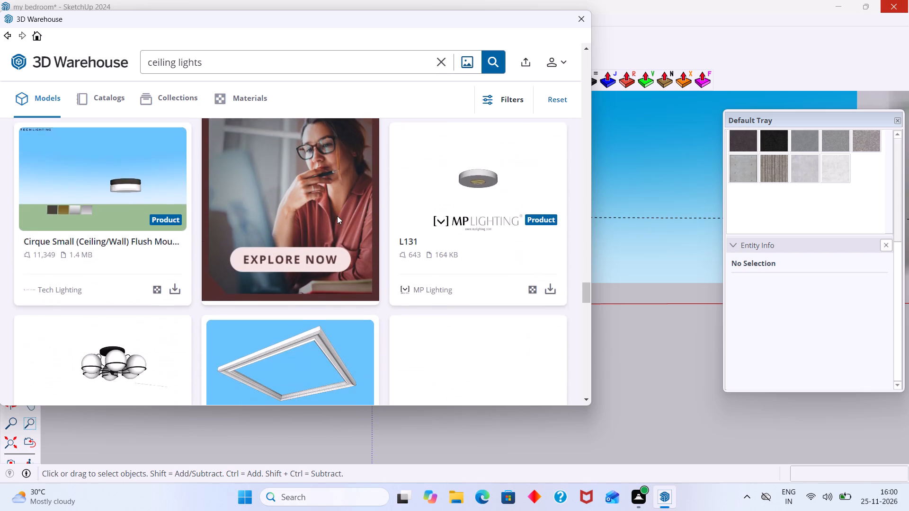
{"action": "scroll", "coordinate": [337, 216], "scroll_direction": "down", "scroll_amount": 8}
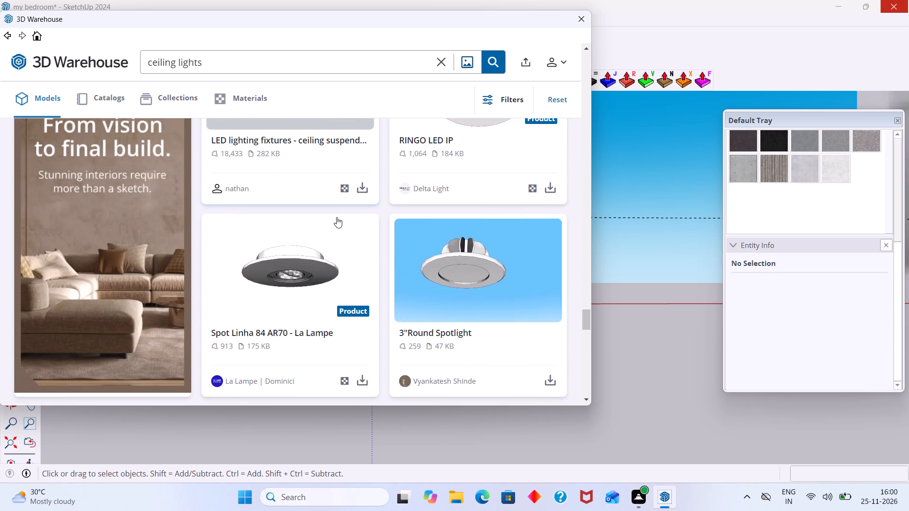
{"action": "scroll", "coordinate": [337, 217], "scroll_direction": "down", "scroll_amount": 10}
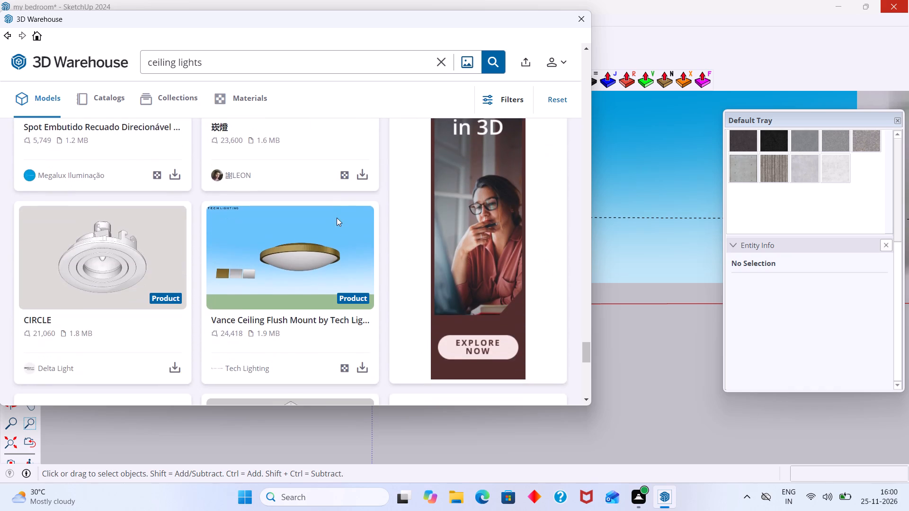
{"action": "scroll", "coordinate": [337, 218], "scroll_direction": "down", "scroll_amount": 11}
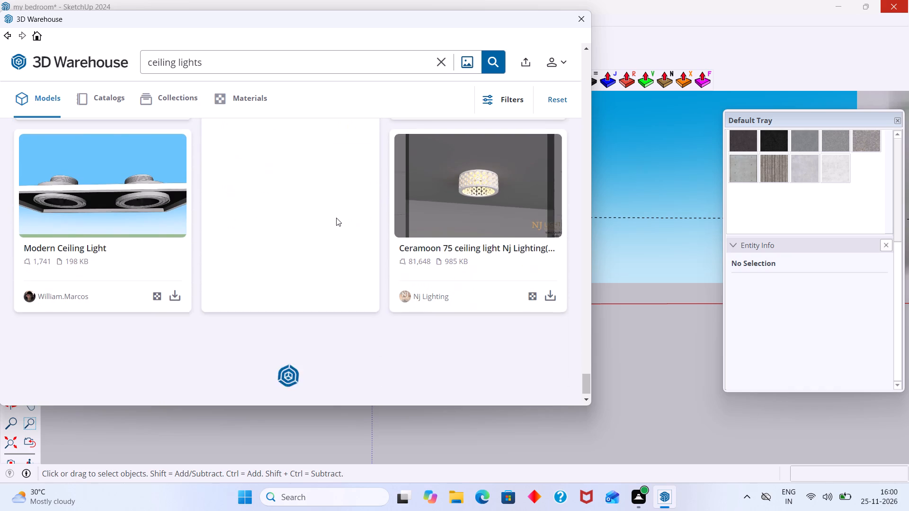
{"action": "scroll", "coordinate": [336, 218], "scroll_direction": "down", "scroll_amount": 3}
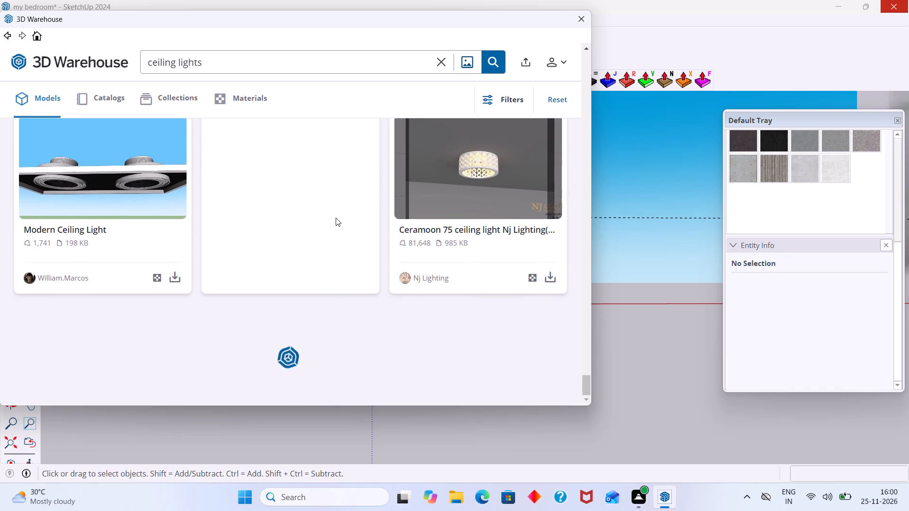
{"action": "scroll", "coordinate": [336, 218], "scroll_direction": "up", "scroll_amount": 11}
{"action": "scroll", "coordinate": [336, 212], "scroll_direction": "down", "scroll_amount": 2}
{"action": "scroll", "coordinate": [336, 212], "scroll_direction": "up", "scroll_amount": 1}
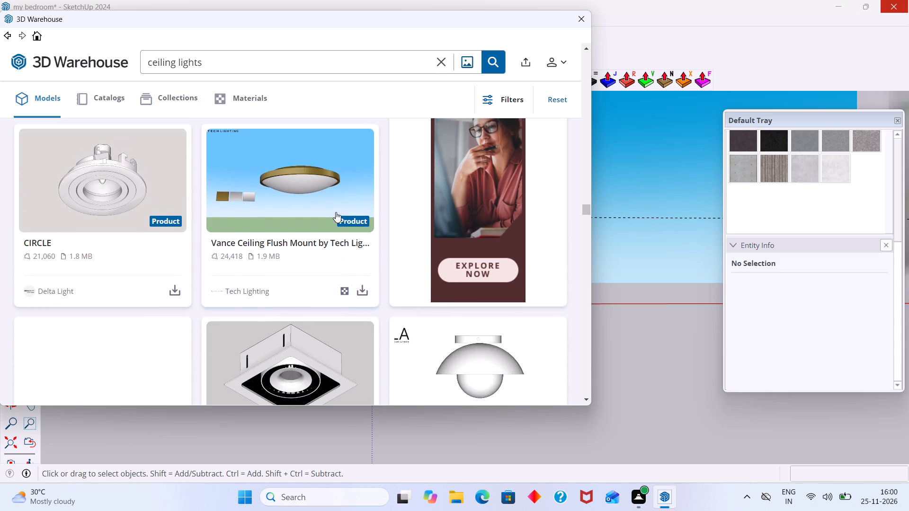
{"action": "scroll", "coordinate": [336, 212], "scroll_direction": "down", "scroll_amount": 11}
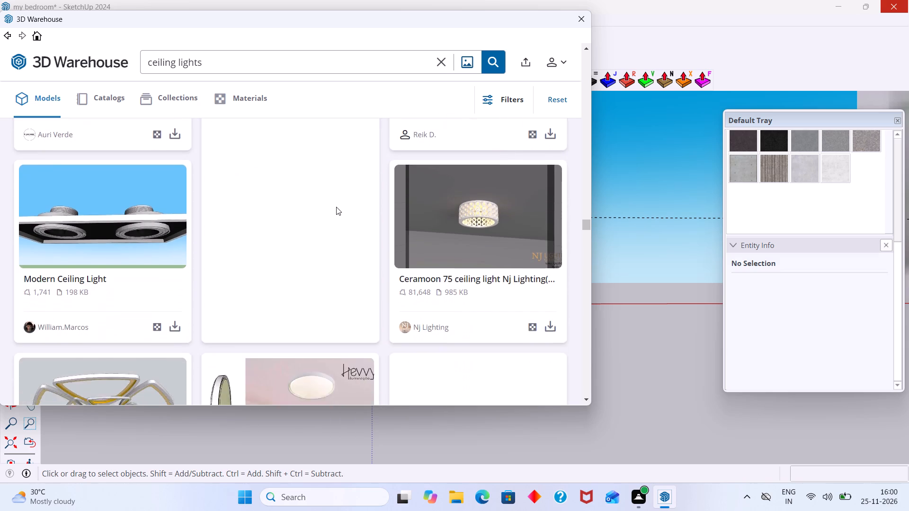
{"action": "scroll", "coordinate": [336, 209], "scroll_direction": "down", "scroll_amount": 8}
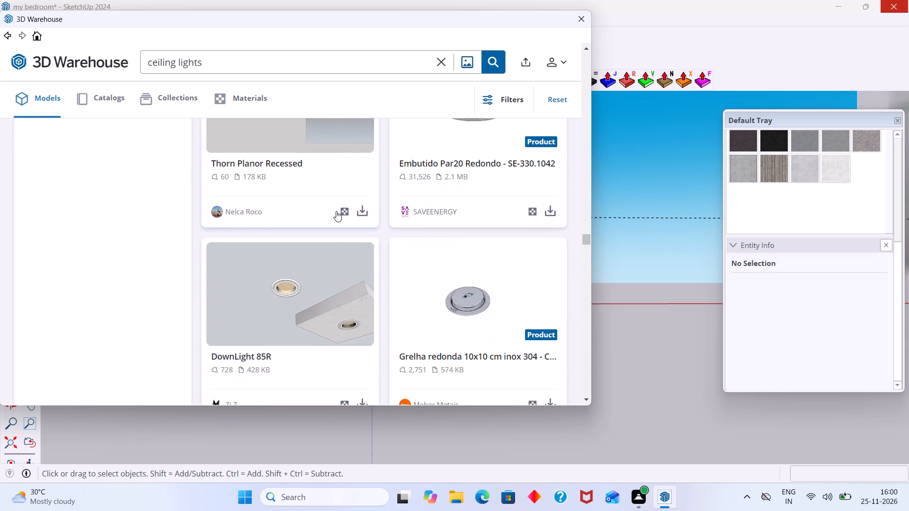
{"action": "scroll", "coordinate": [336, 211], "scroll_direction": "down", "scroll_amount": 4}
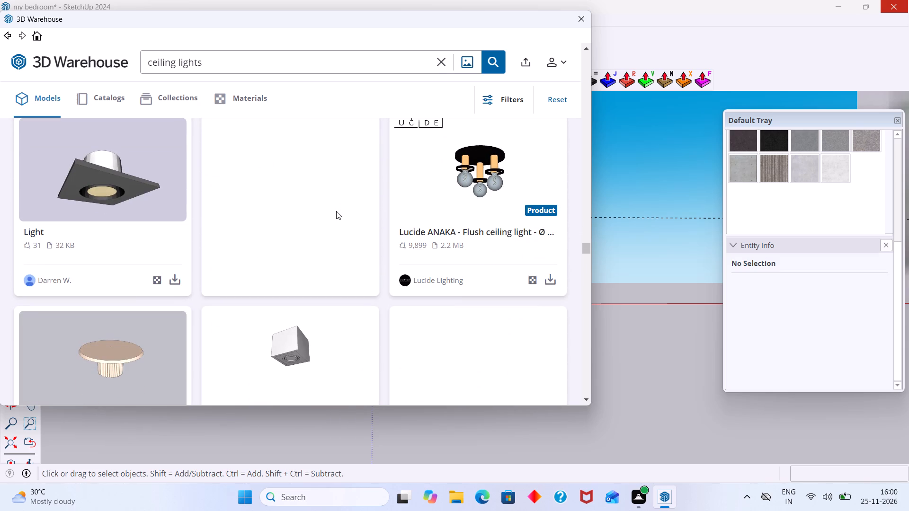
{"action": "scroll", "coordinate": [336, 211], "scroll_direction": "down", "scroll_amount": 10}
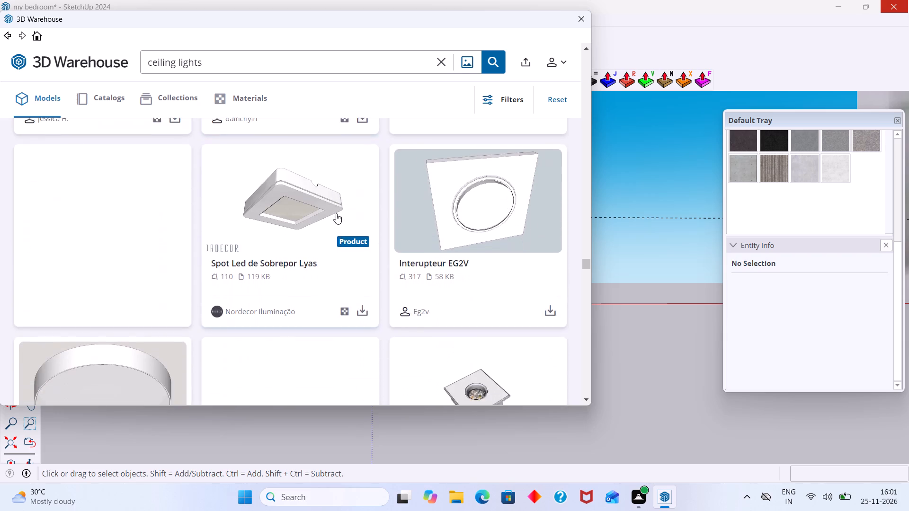
{"action": "scroll", "coordinate": [336, 213], "scroll_direction": "down", "scroll_amount": 4}
{"action": "scroll", "coordinate": [336, 213], "scroll_direction": "up", "scroll_amount": 5}
{"action": "scroll", "coordinate": [336, 213], "scroll_direction": "down", "scroll_amount": 17}
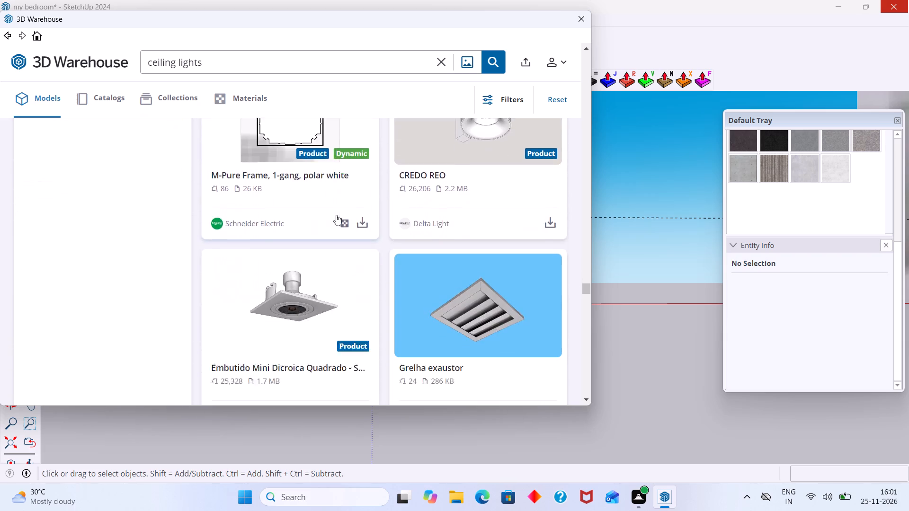
{"action": "scroll", "coordinate": [336, 215], "scroll_direction": "down", "scroll_amount": 8}
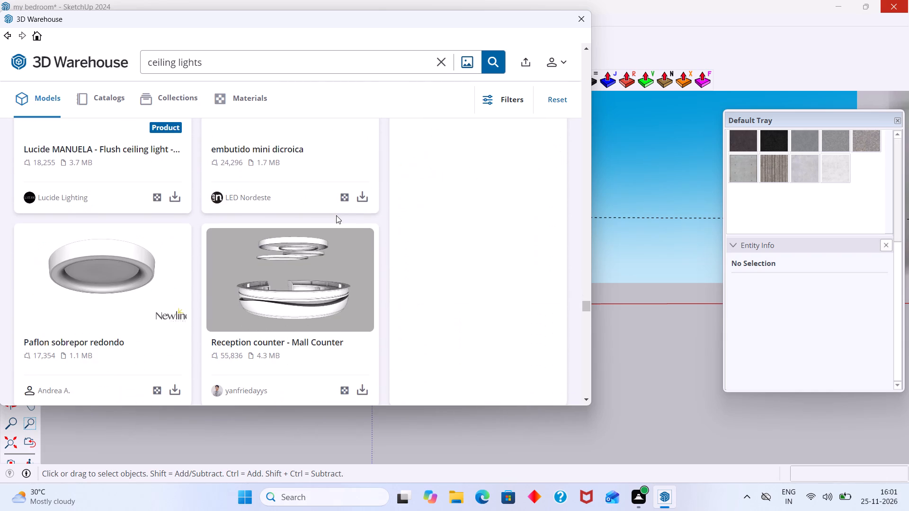
{"action": "scroll", "coordinate": [336, 215], "scroll_direction": "down", "scroll_amount": 12}
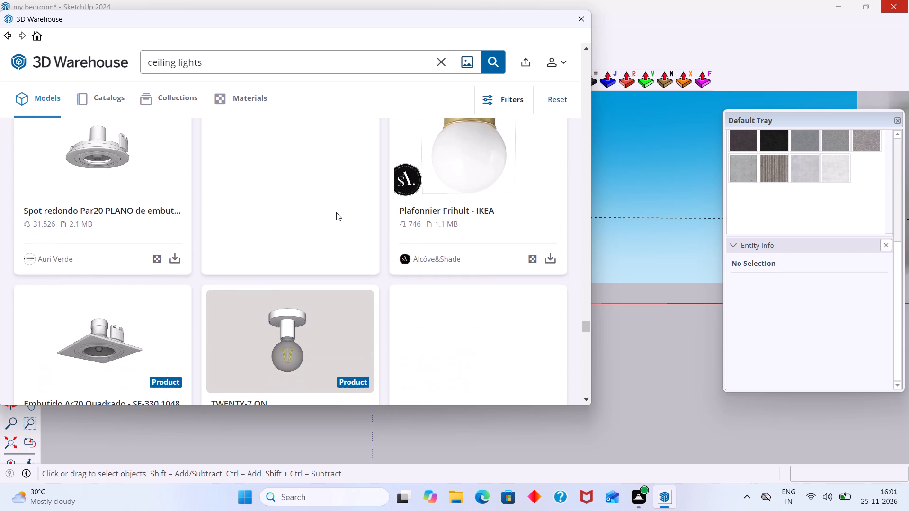
{"action": "scroll", "coordinate": [336, 211], "scroll_direction": "down", "scroll_amount": 10}
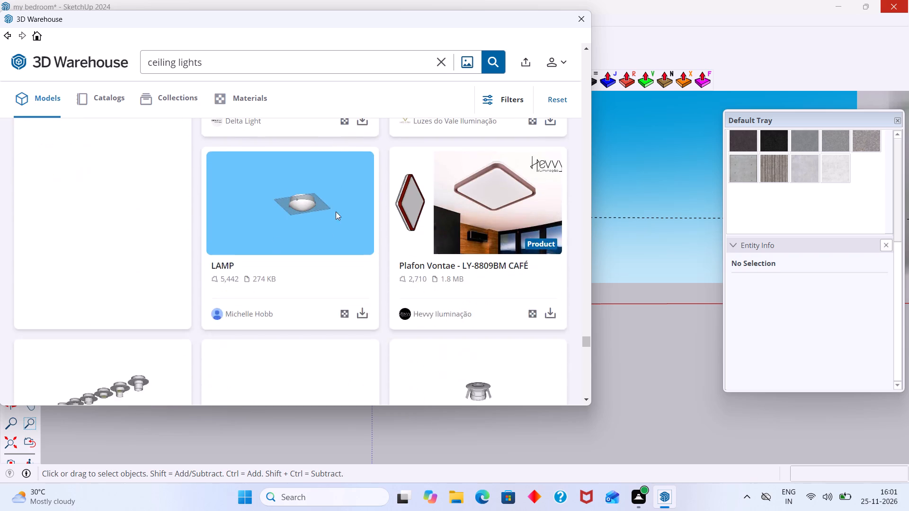
{"action": "scroll", "coordinate": [336, 211], "scroll_direction": "down", "scroll_amount": 14}
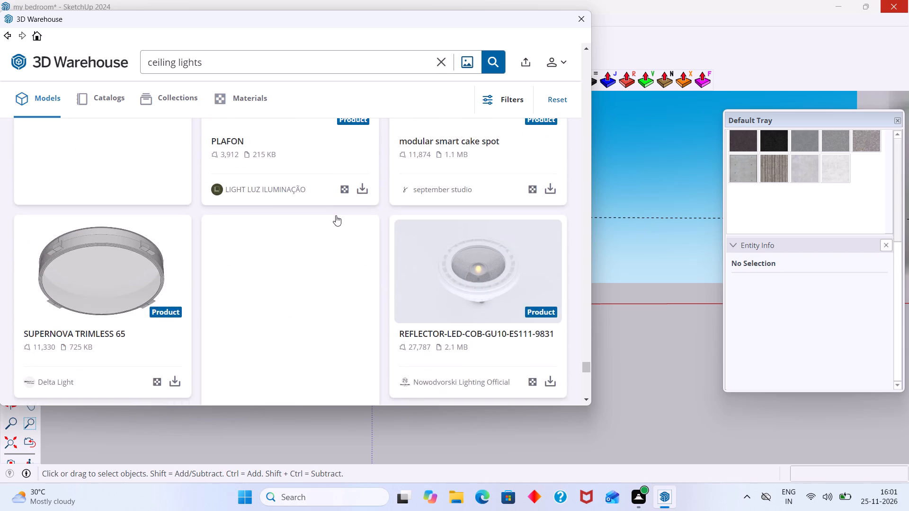
Continue browsing the end of the loaded ceiling lights results for a fixture that suits the bedroom.
{"action": "scroll", "coordinate": [336, 215], "scroll_direction": "down", "scroll_amount": 18}
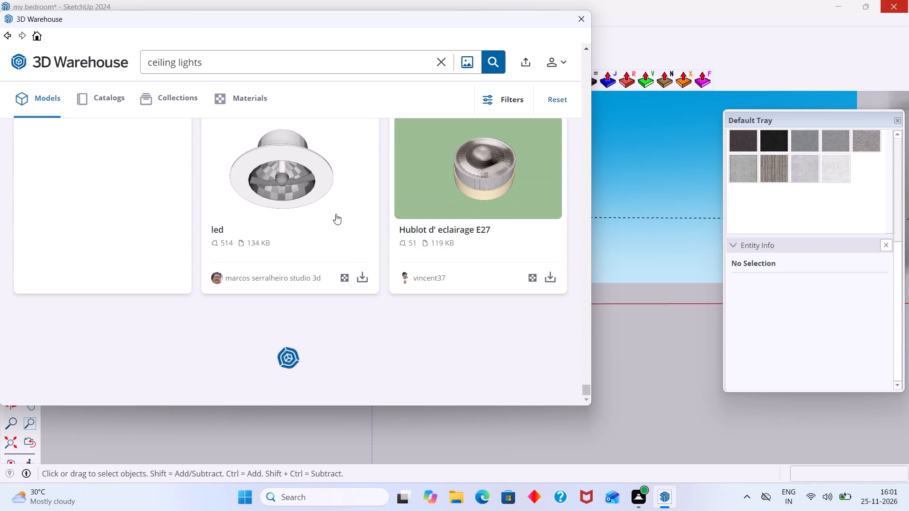
{"action": "scroll", "coordinate": [336, 214], "scroll_direction": "down", "scroll_amount": 5}
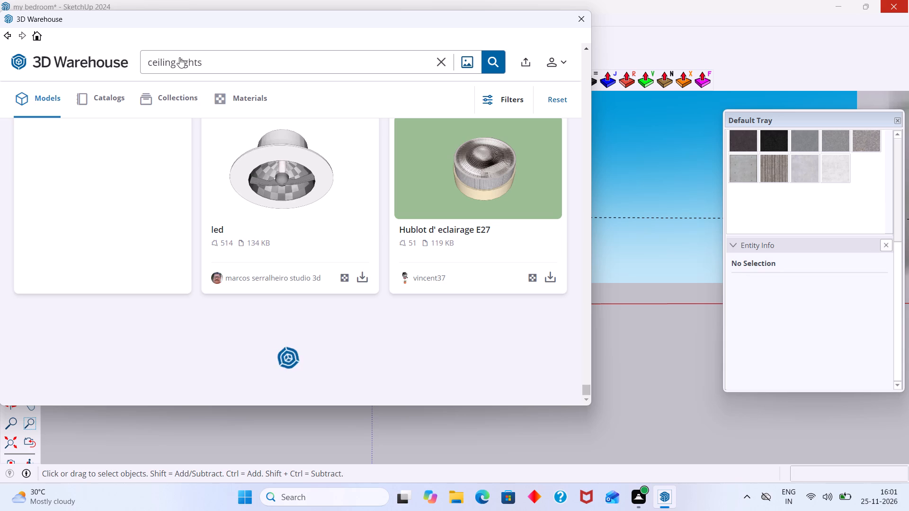
Broaden the 3D Warehouse search by changing the search term to "lights".
{"action": "left_click", "coordinate": [174, 62]}
{"action": "key", "text": "BackSpace"}
{"action": "key", "text": "BackSpace"}
{"action": "key", "text": "BackSpace"}
{"action": "key", "text": "BackSpace"}
{"action": "key", "text": "BackSpace"}
{"action": "key", "text": "BackSpace"}
{"action": "key", "text": "BackSpace"}
{"action": "key", "text": "BackSpace"}
{"action": "key", "text": "BackSpace"}
{"action": "key", "text": "BackSpace"}
{"action": "key", "text": "BackSpace"}
{"action": "key", "text": "BackSpace"}
{"action": "key", "text": "BackSpace"}
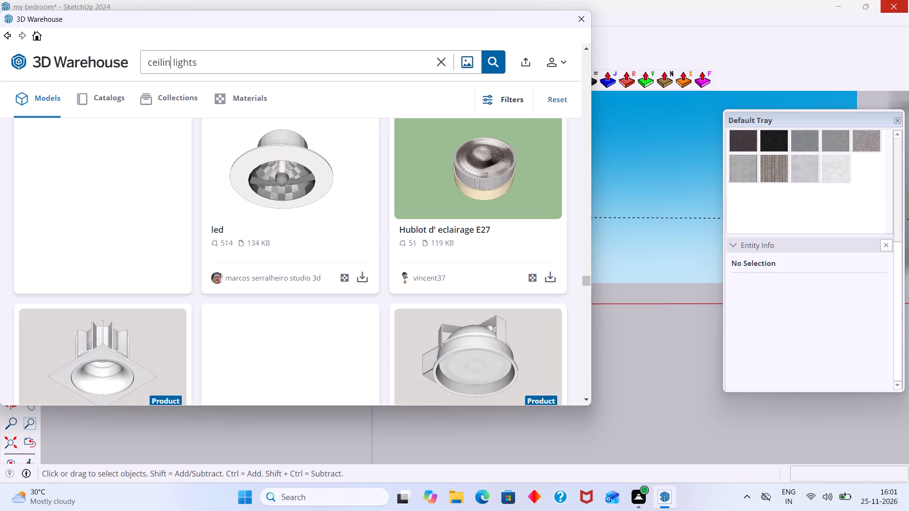
{"action": "key", "text": "Return"}
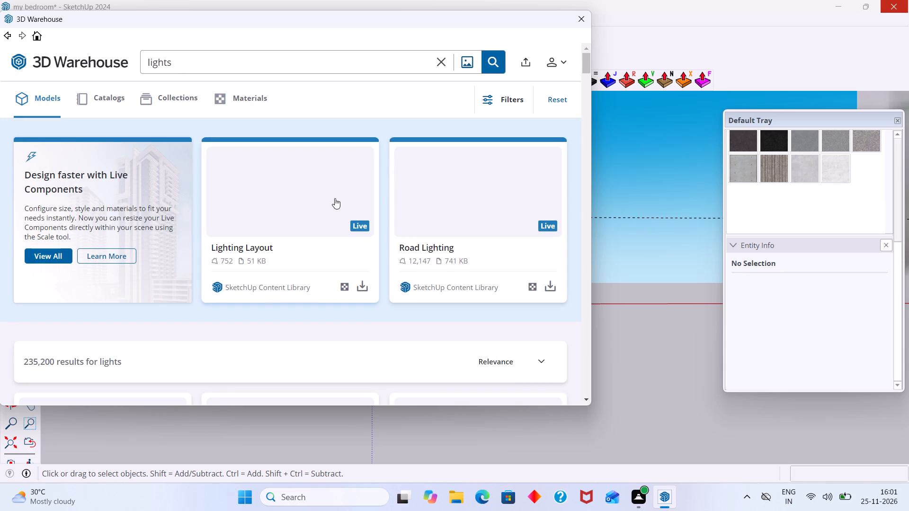
Browse the lights model results and examine the pendant and chandelier designs for one that suits the bedroom.
{"action": "scroll", "coordinate": [339, 193], "scroll_direction": "down", "scroll_amount": 2}
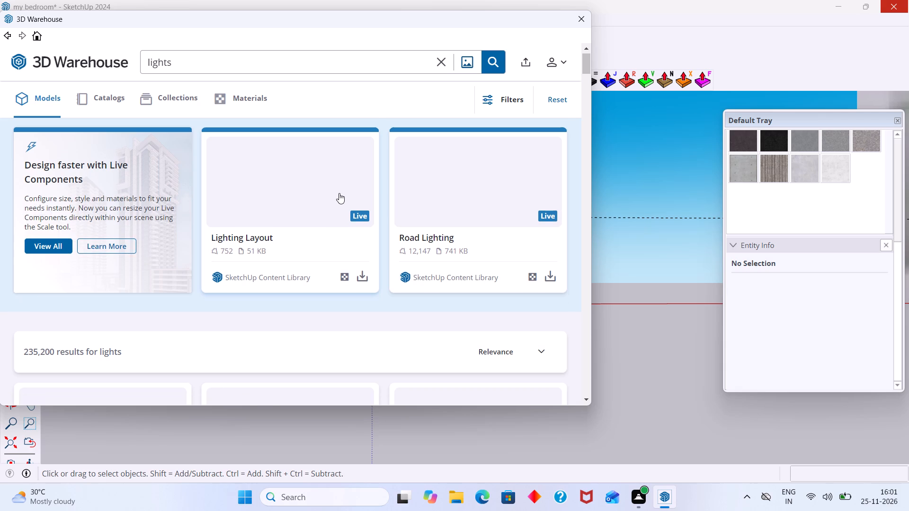
{"action": "scroll", "coordinate": [339, 193], "scroll_direction": "down", "scroll_amount": 1}
{"action": "scroll", "coordinate": [339, 193], "scroll_direction": "up", "scroll_amount": 5}
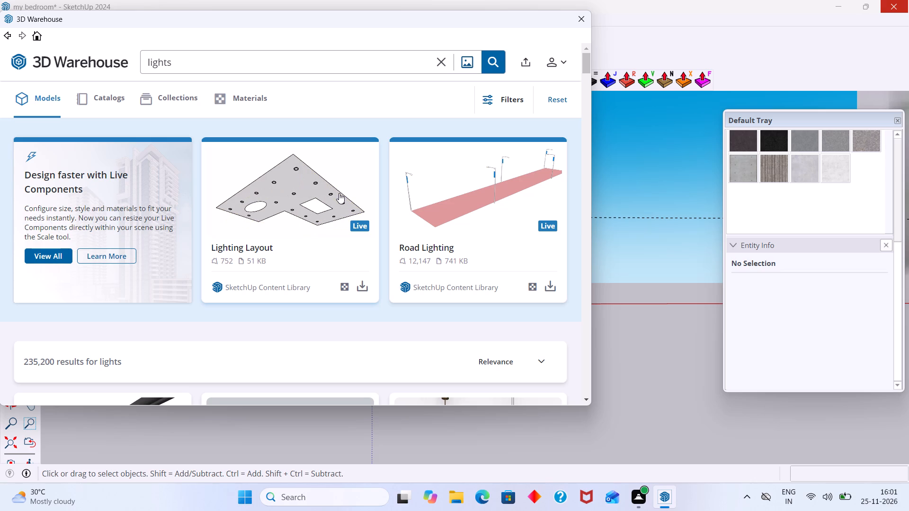
{"action": "scroll", "coordinate": [323, 201], "scroll_direction": "down", "scroll_amount": 5}
{"action": "scroll", "coordinate": [333, 211], "scroll_direction": "up", "scroll_amount": 1}
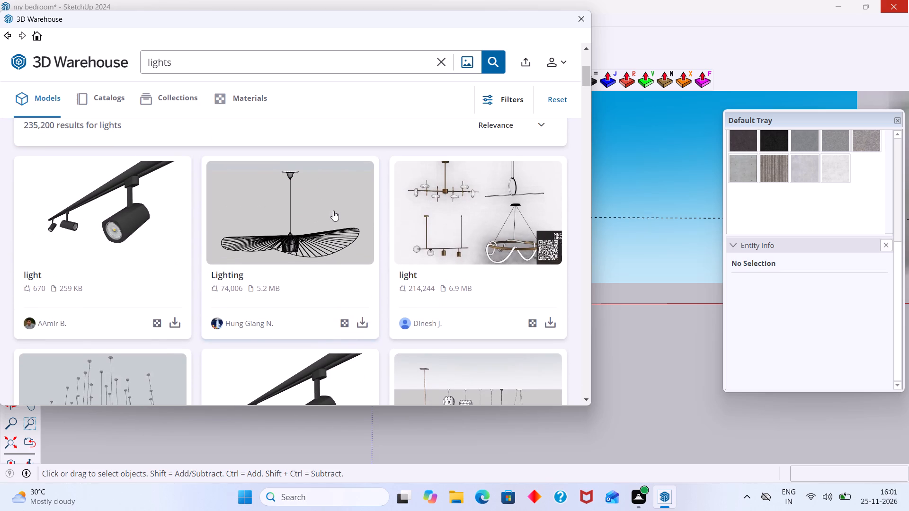
{"action": "scroll", "coordinate": [333, 211], "scroll_direction": "down", "scroll_amount": 2}
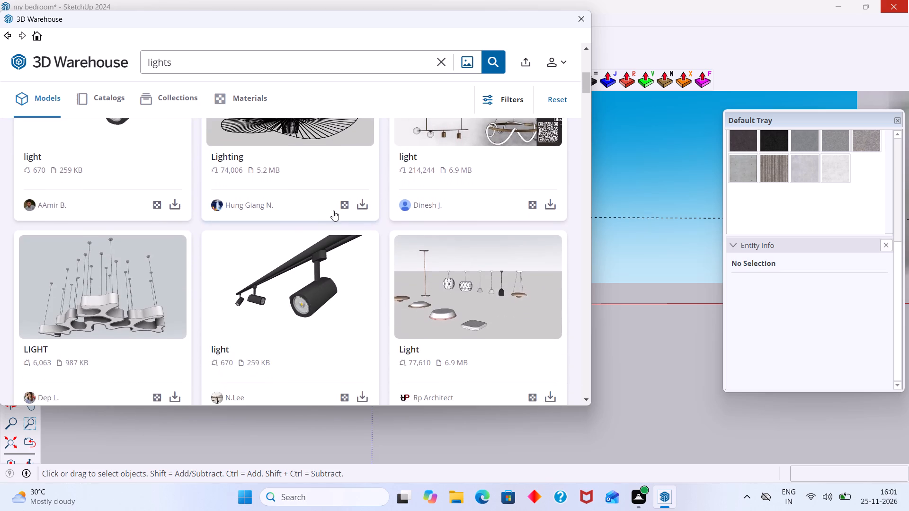
{"action": "scroll", "coordinate": [334, 209], "scroll_direction": "down", "scroll_amount": 3}
{"action": "scroll", "coordinate": [334, 209], "scroll_direction": "up", "scroll_amount": 2}
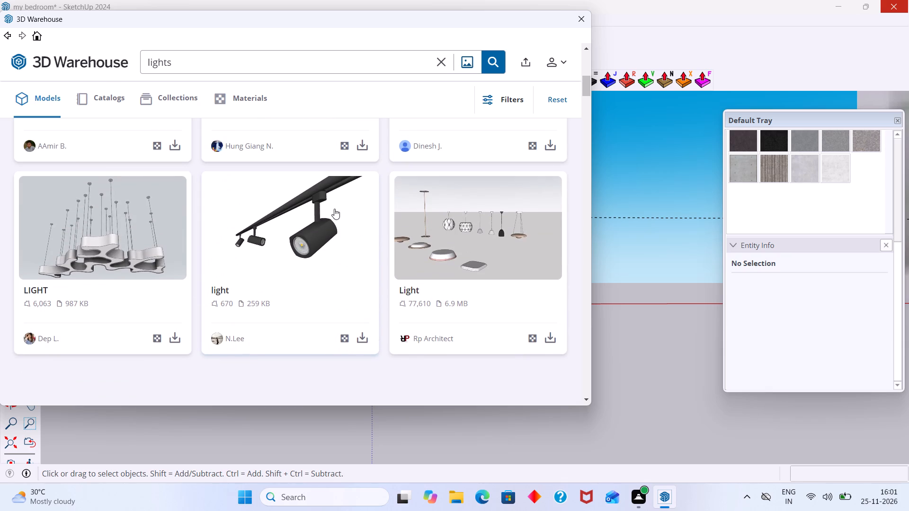
{"action": "scroll", "coordinate": [334, 209], "scroll_direction": "down", "scroll_amount": 6}
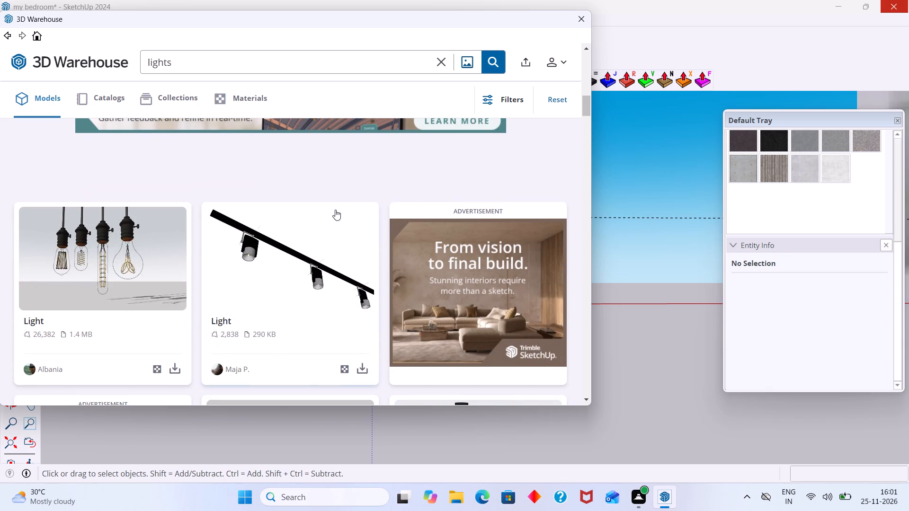
{"action": "scroll", "coordinate": [336, 210], "scroll_direction": "down", "scroll_amount": 8}
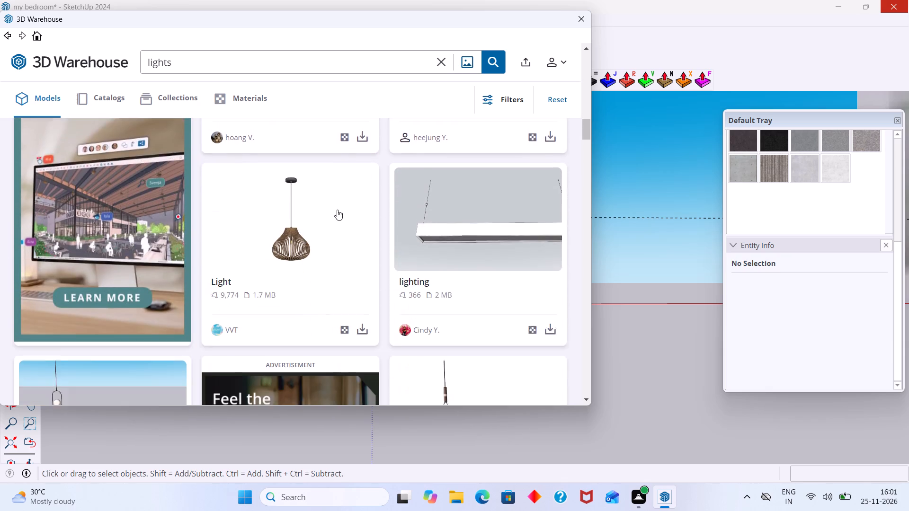
{"action": "scroll", "coordinate": [338, 209], "scroll_direction": "down", "scroll_amount": 5}
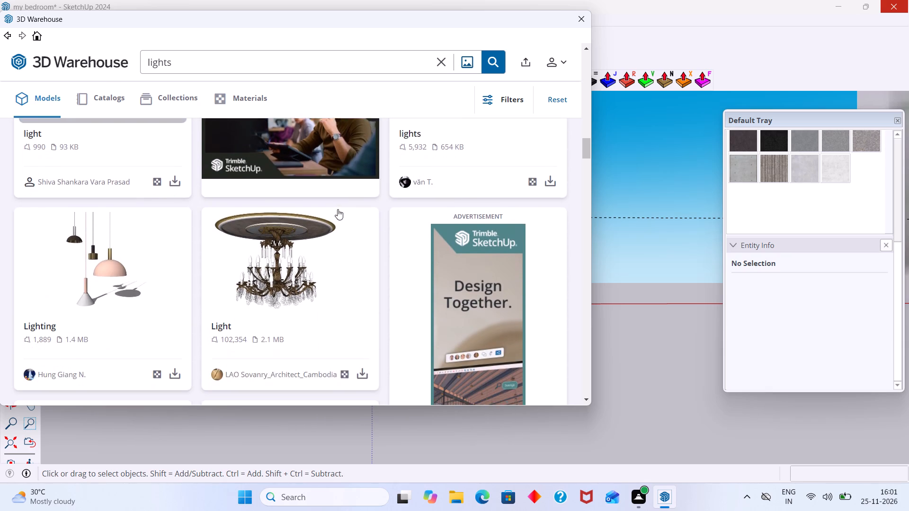
{"action": "scroll", "coordinate": [338, 209], "scroll_direction": "down", "scroll_amount": 7}
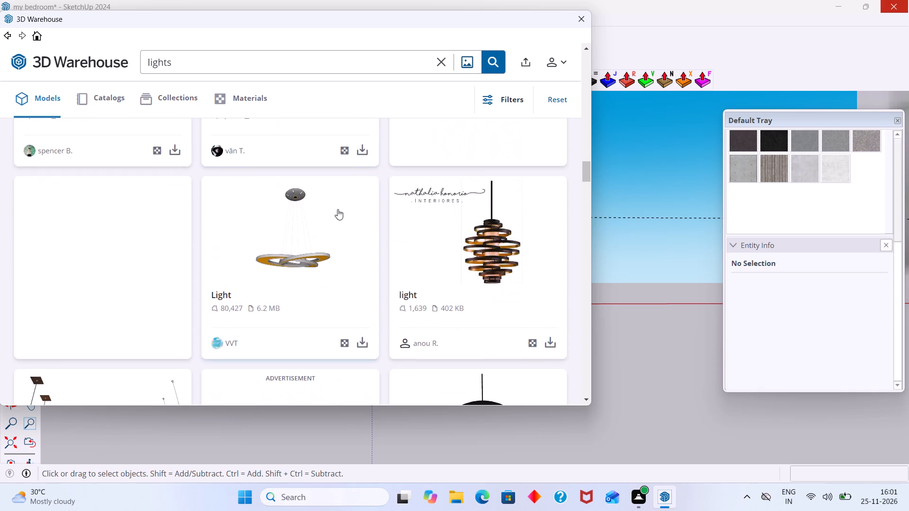
{"action": "scroll", "coordinate": [338, 209], "scroll_direction": "down", "scroll_amount": 4}
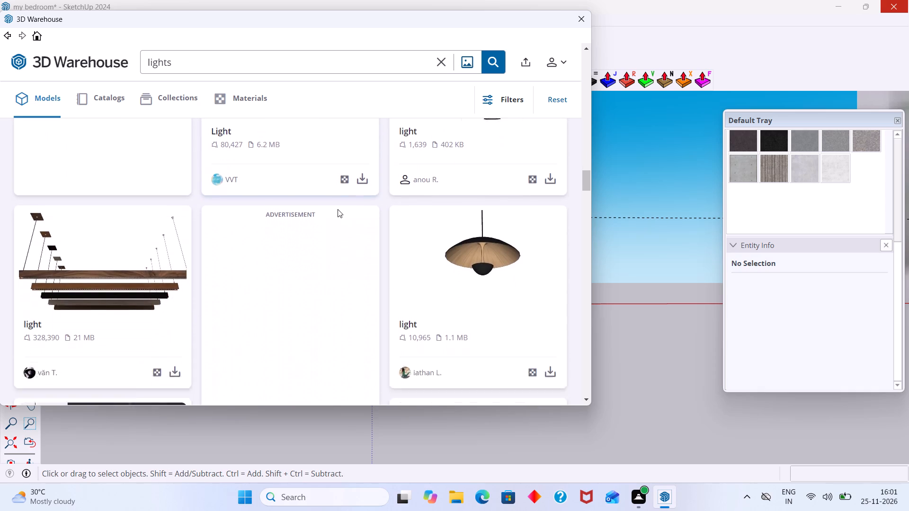
{"action": "scroll", "coordinate": [338, 209], "scroll_direction": "down", "scroll_amount": 3}
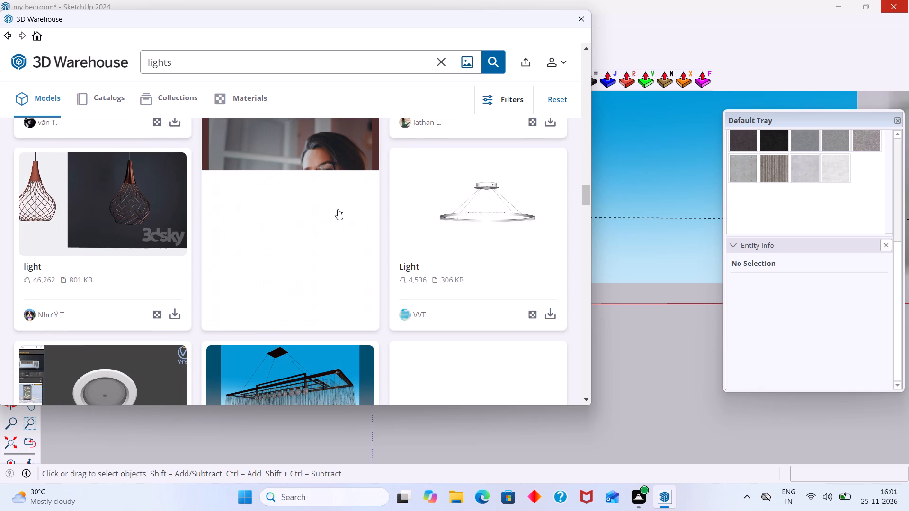
{"action": "scroll", "coordinate": [338, 209], "scroll_direction": "down", "scroll_amount": 7}
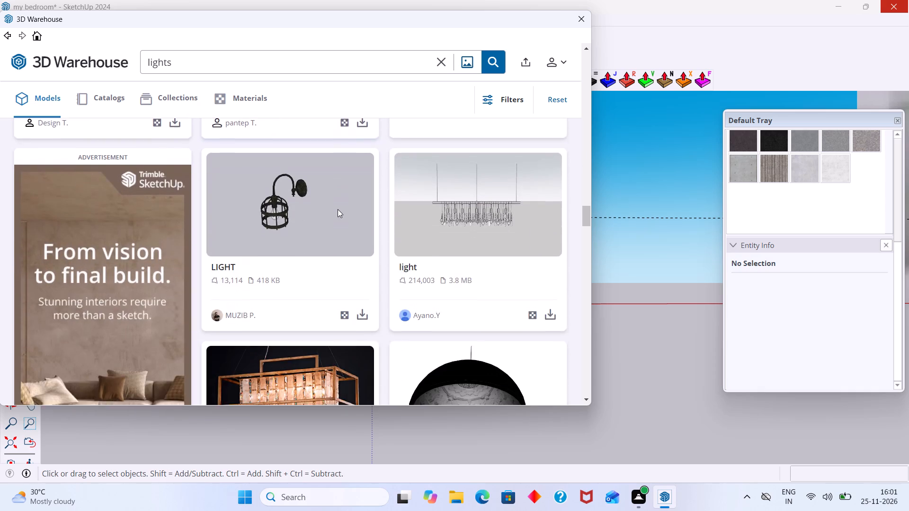
{"action": "scroll", "coordinate": [338, 209], "scroll_direction": "down", "scroll_amount": 7}
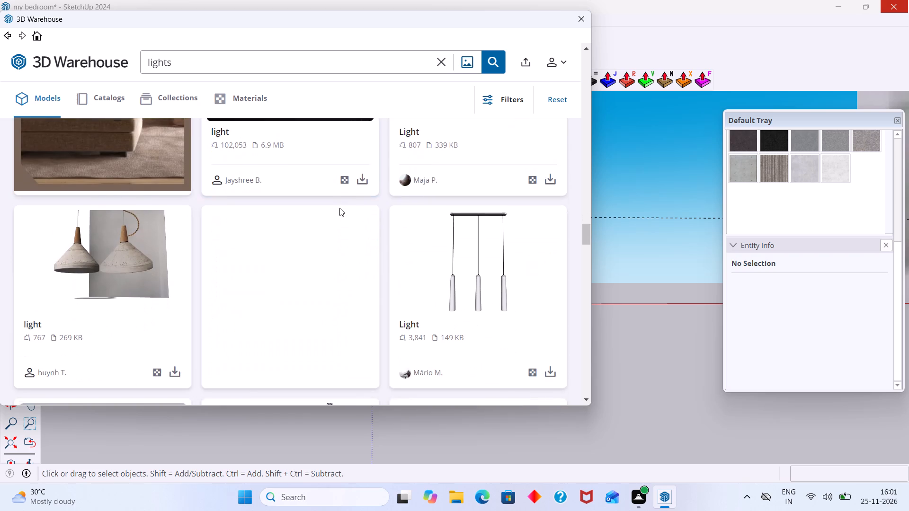
{"action": "scroll", "coordinate": [339, 208], "scroll_direction": "down", "scroll_amount": 7}
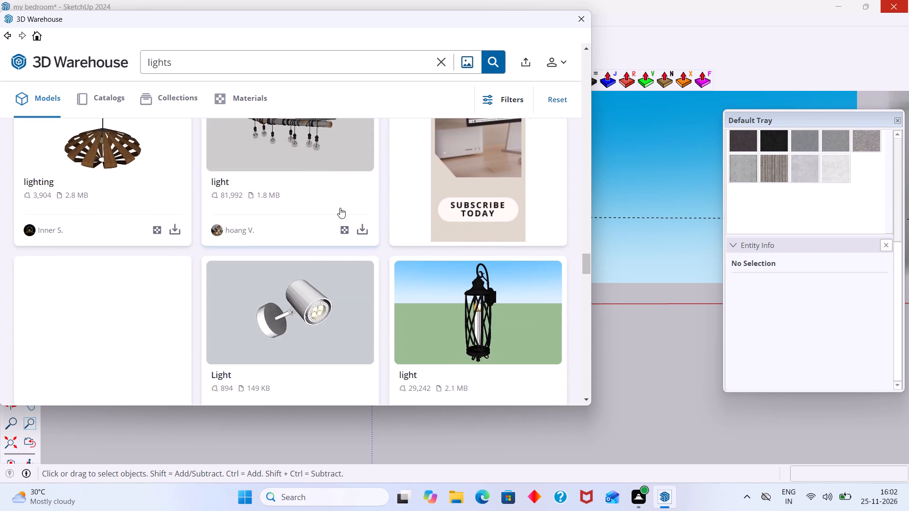
{"action": "scroll", "coordinate": [340, 208], "scroll_direction": "down", "scroll_amount": 6}
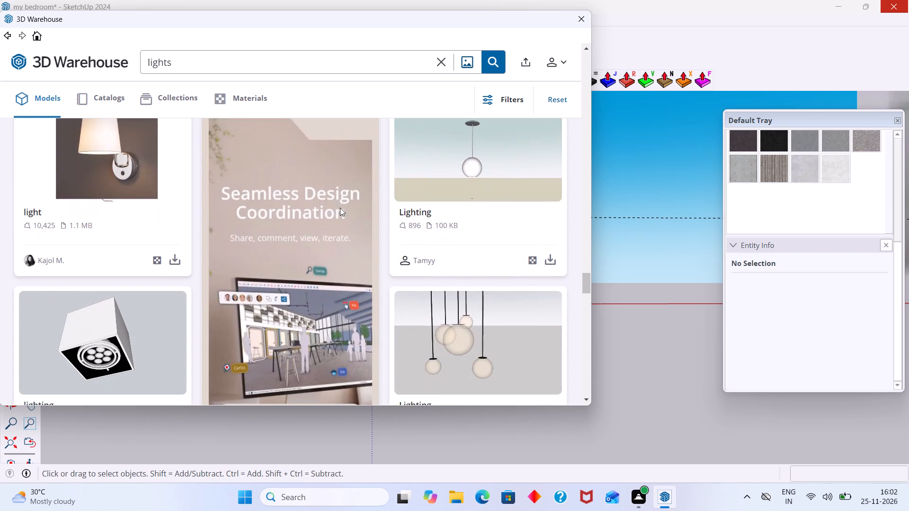
{"action": "scroll", "coordinate": [340, 208], "scroll_direction": "down", "scroll_amount": 7}
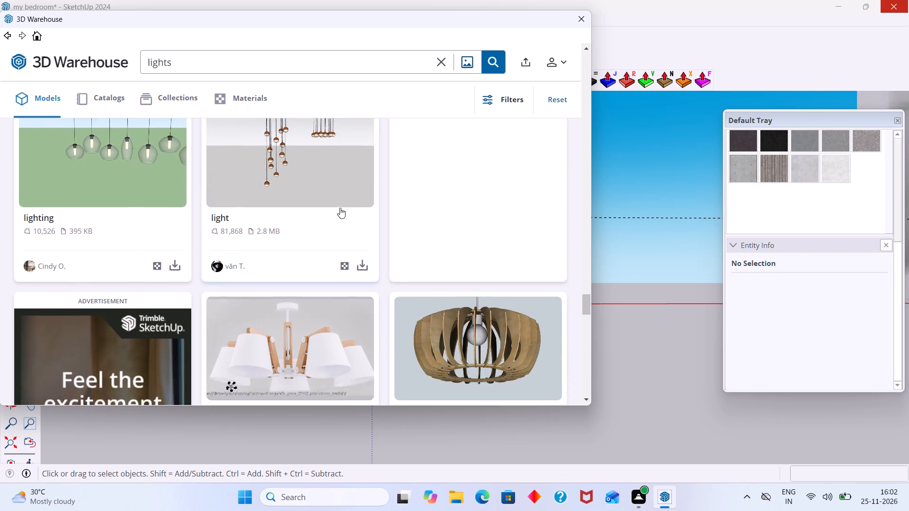
{"action": "scroll", "coordinate": [340, 208], "scroll_direction": "down", "scroll_amount": 4}
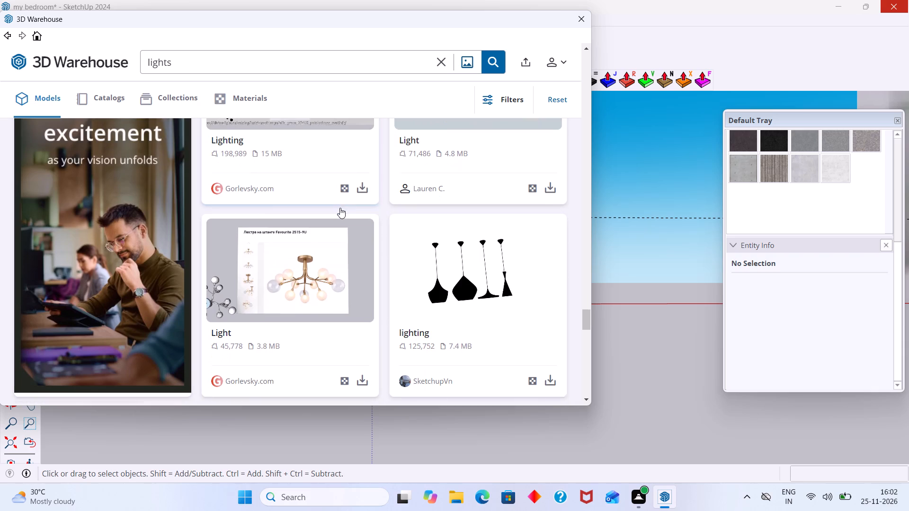
{"action": "scroll", "coordinate": [340, 208], "scroll_direction": "down", "scroll_amount": 4}
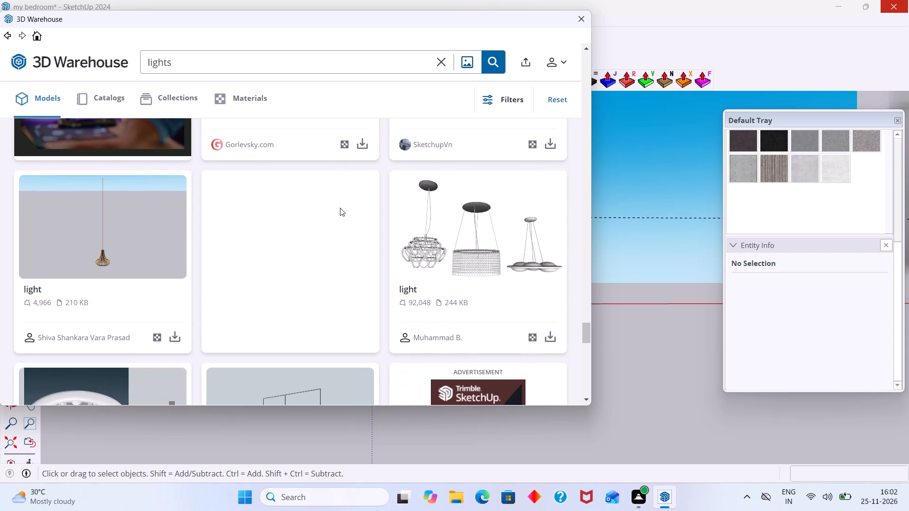
Download the 244 KB "light" model with three hanging fixtures directly into the SketchUp model and place it outside, beside the bedroom.
{"action": "left_click", "coordinate": [551, 337]}
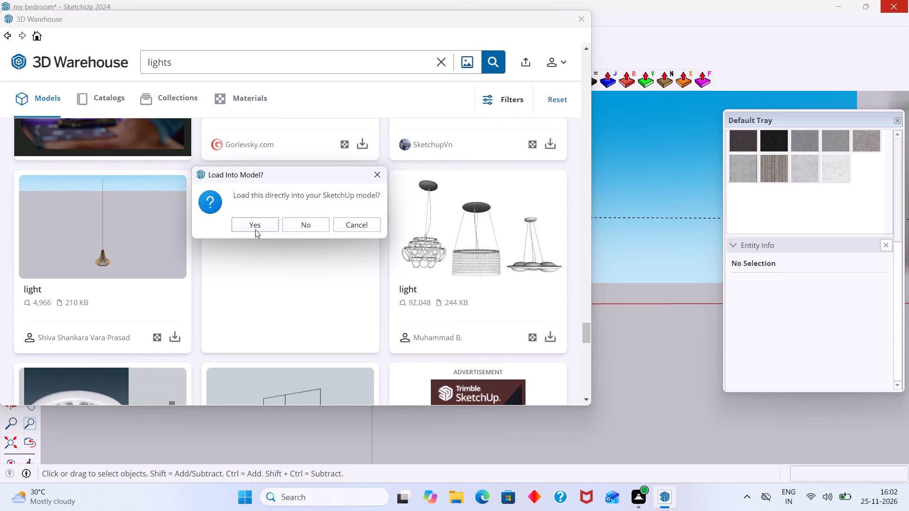
{"action": "left_click", "coordinate": [254, 222]}
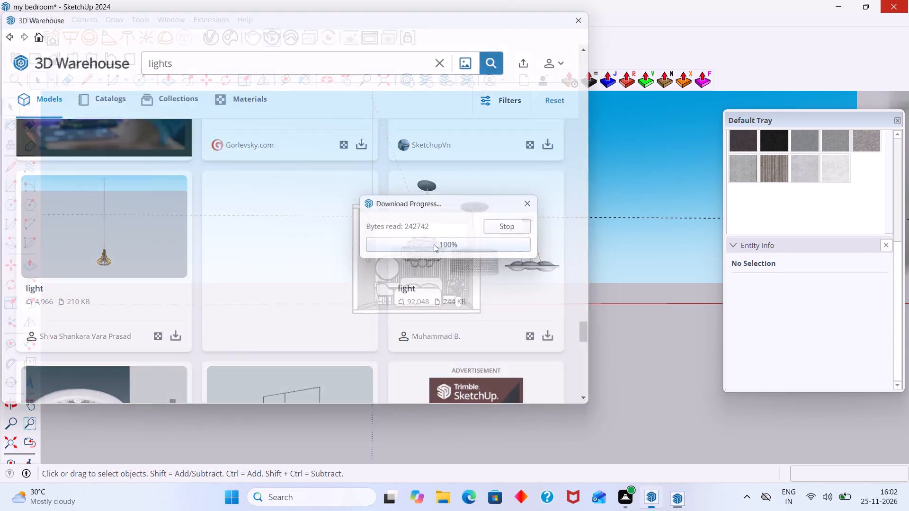
{"action": "left_click", "coordinate": [191, 286]}
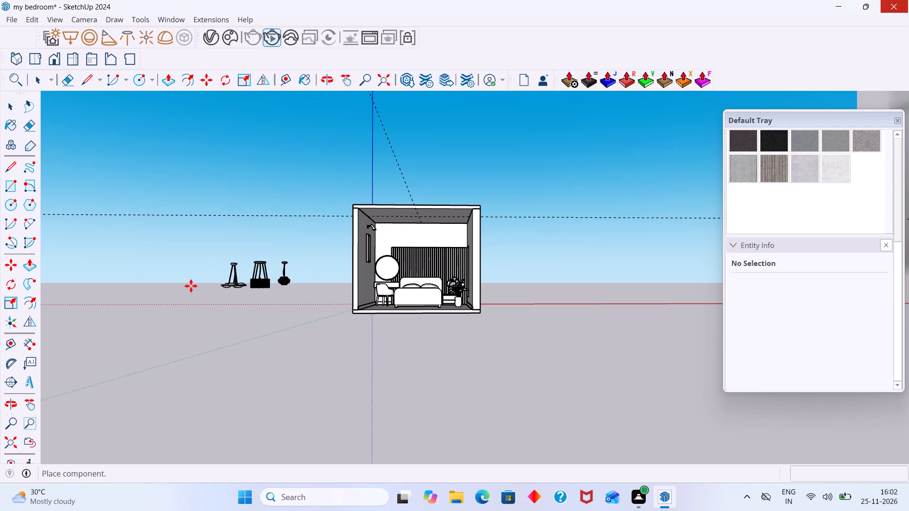
{"action": "key", "text": "space"}
{"action": "left_click", "coordinate": [175, 282]}
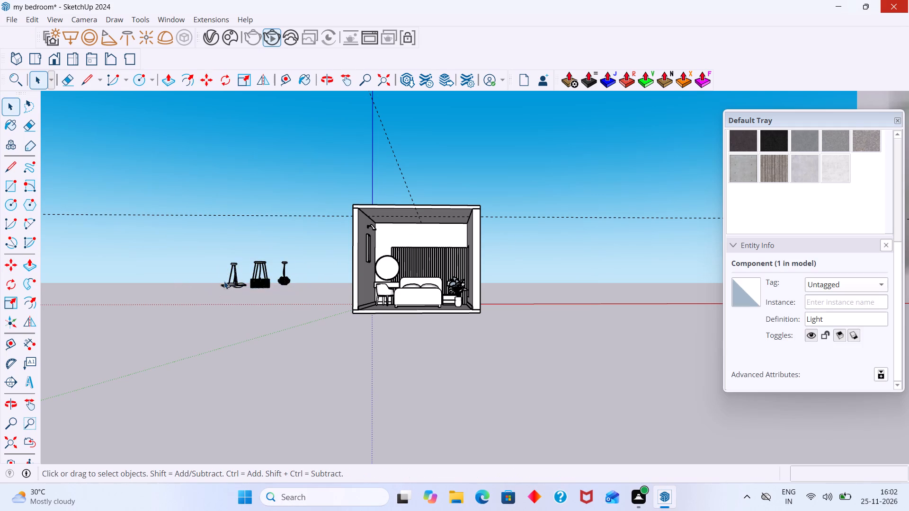
Examine the three imported hanging light fixtures up close, from below and from the side, to compare their designs.
{"action": "middle_click_drag", "start_coordinate": [232, 275], "coordinate": [225, 306]}
{"action": "scroll", "coordinate": [244, 278], "scroll_direction": "up", "scroll_amount": 11}
{"action": "middle_click_drag", "start_coordinate": [235, 281], "coordinate": [285, 377]}
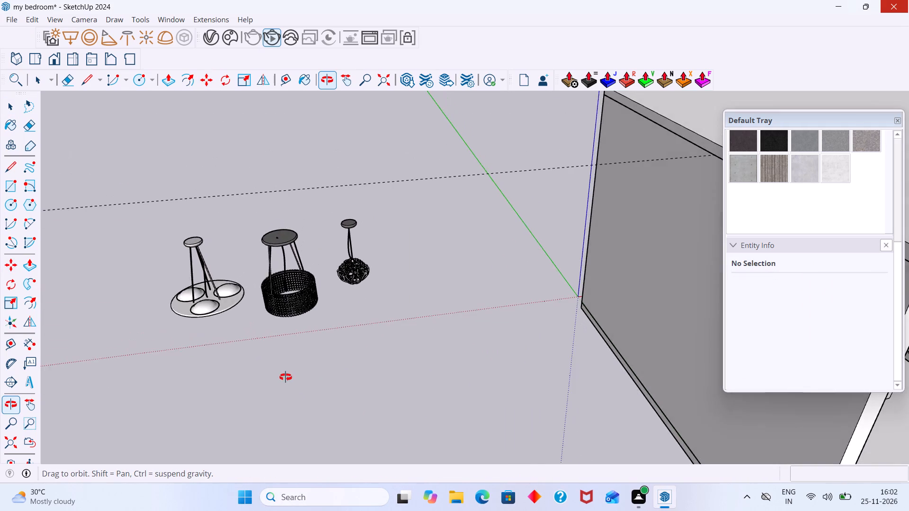
{"action": "middle_click_drag", "start_coordinate": [285, 377], "coordinate": [323, 285]}
{"action": "scroll", "coordinate": [337, 274], "scroll_direction": "up", "scroll_amount": 10}
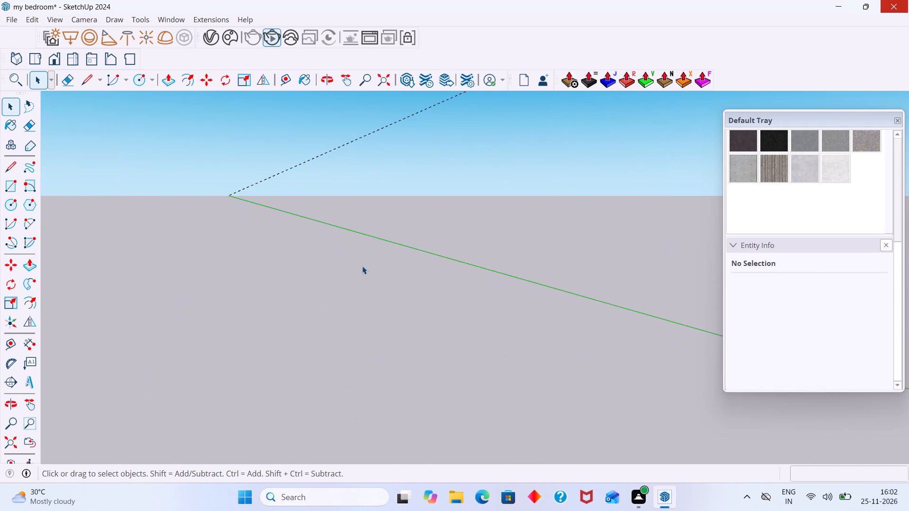
{"action": "scroll", "coordinate": [362, 266], "scroll_direction": "down", "scroll_amount": 6}
{"action": "scroll", "coordinate": [340, 277], "scroll_direction": "up", "scroll_amount": 8}
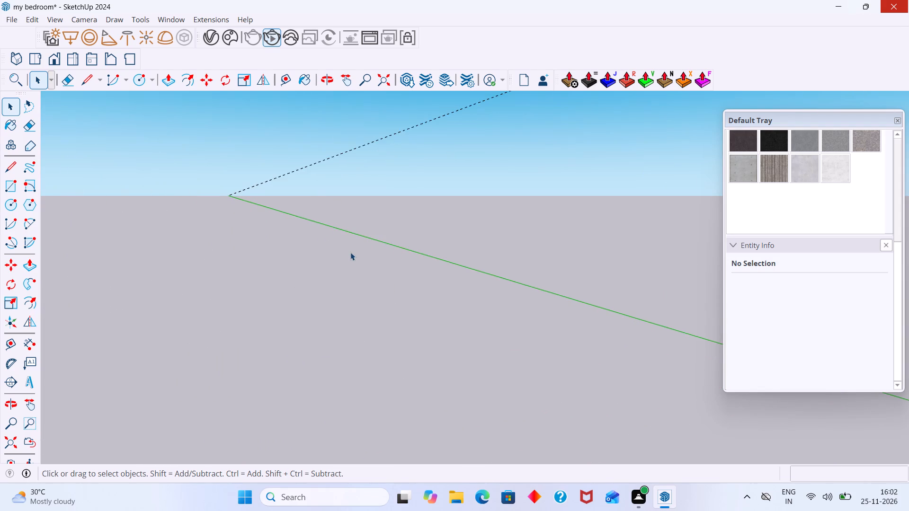
{"action": "scroll", "coordinate": [350, 252], "scroll_direction": "up", "scroll_amount": 1}
{"action": "scroll", "coordinate": [350, 252], "scroll_direction": "down", "scroll_amount": 4}
{"action": "scroll", "coordinate": [179, 273], "scroll_direction": "down", "scroll_amount": 2}
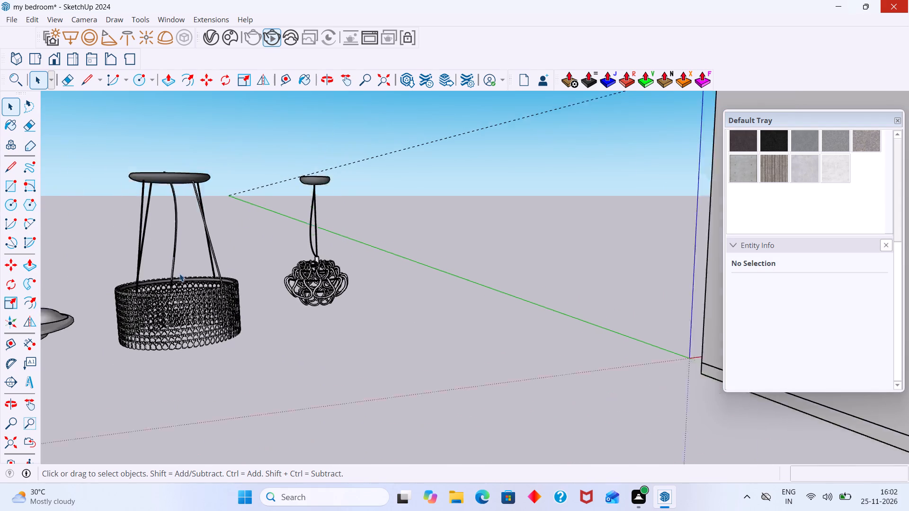
{"action": "scroll", "coordinate": [179, 273], "scroll_direction": "down", "scroll_amount": 8}
{"action": "middle_click_drag", "start_coordinate": [127, 282], "coordinate": [239, 273]}
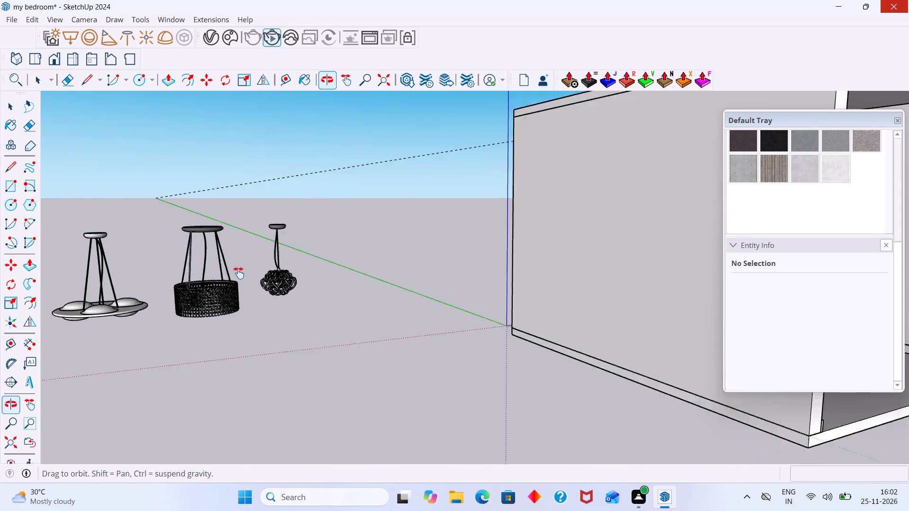
{"action": "middle_click_drag", "start_coordinate": [239, 273], "coordinate": [264, 268]}
{"action": "scroll", "coordinate": [191, 282], "scroll_direction": "up", "scroll_amount": 10}
{"action": "middle_click_drag", "start_coordinate": [166, 307], "coordinate": [223, 184]}
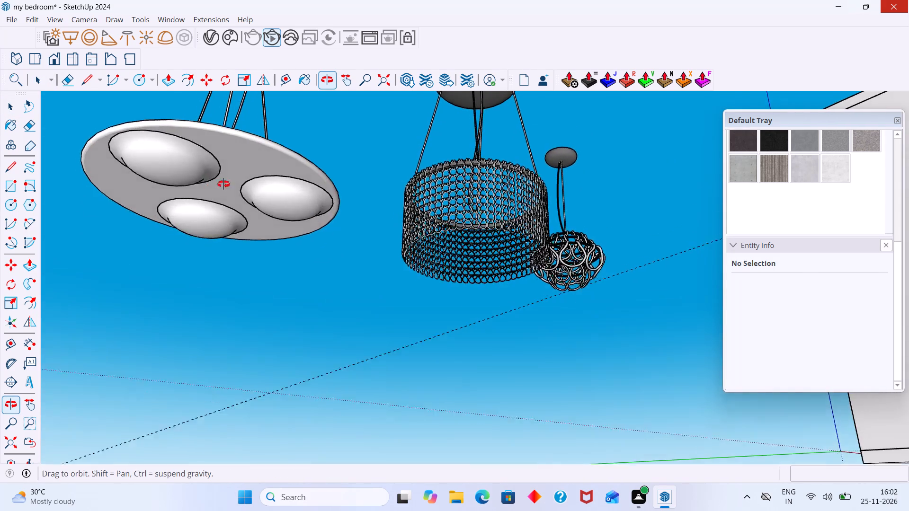
{"action": "middle_click_drag", "start_coordinate": [223, 184], "coordinate": [152, 256]}
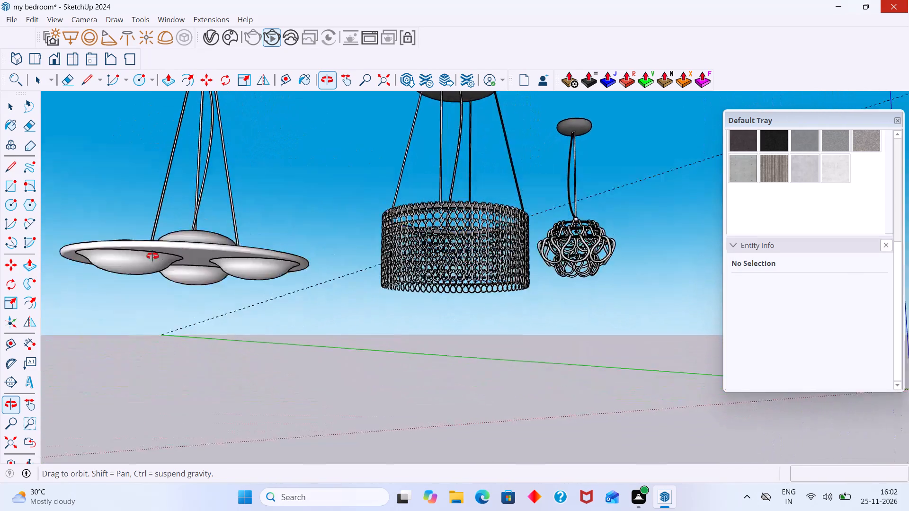
{"action": "middle_click_drag", "start_coordinate": [152, 256], "coordinate": [99, 265]}
{"action": "middle_click_drag", "start_coordinate": [251, 291], "coordinate": [243, 313]}
{"action": "scroll", "coordinate": [299, 242], "scroll_direction": "down", "scroll_amount": 6}
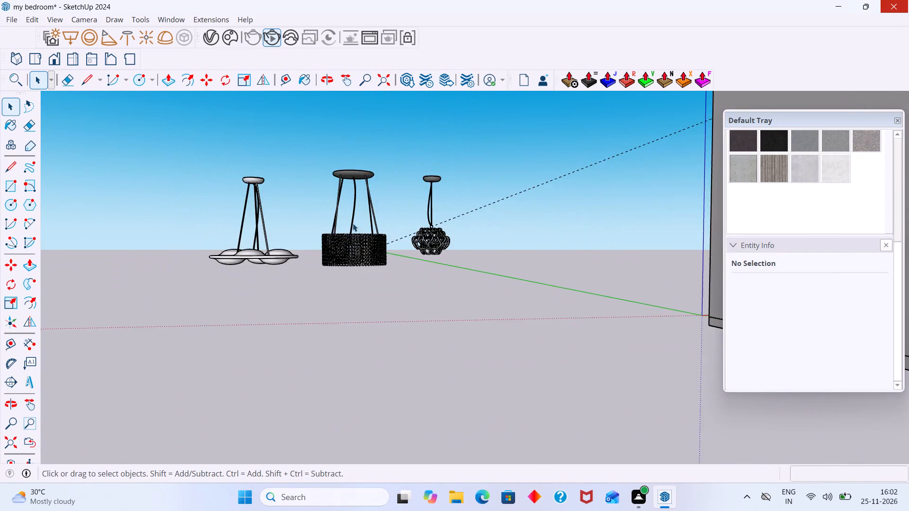
{"action": "scroll", "coordinate": [360, 209], "scroll_direction": "up", "scroll_amount": 7}
{"action": "scroll", "coordinate": [354, 144], "scroll_direction": "down", "scroll_amount": 5}
{"action": "middle_click_drag", "start_coordinate": [346, 161], "coordinate": [345, 192]}
{"action": "scroll", "coordinate": [345, 180], "scroll_direction": "down", "scroll_amount": 1}
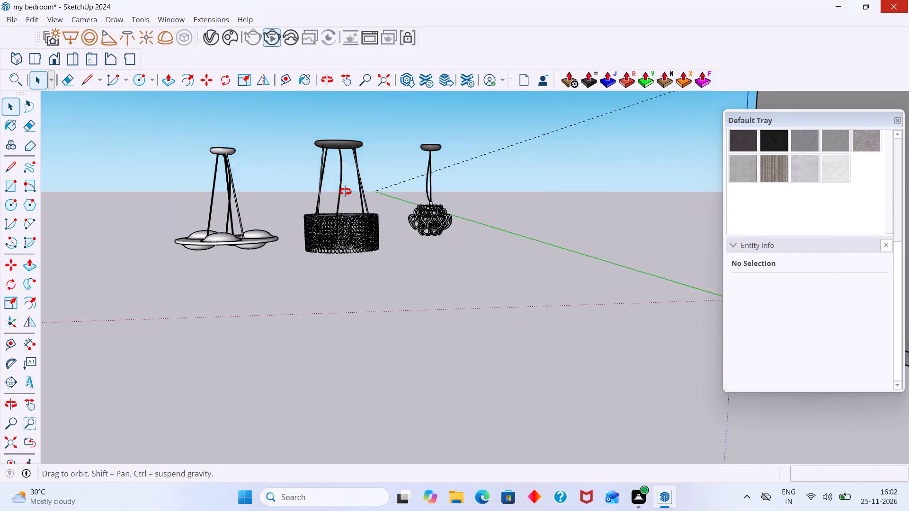
Open the imported lights component for editing and delete the middle hanging fixture with the drum-shaped shade.
{"action": "middle_click_drag", "start_coordinate": [345, 192], "coordinate": [343, 209]}
{"action": "scroll", "coordinate": [339, 160], "scroll_direction": "up", "scroll_amount": 3}
{"action": "left_click", "coordinate": [336, 146]}
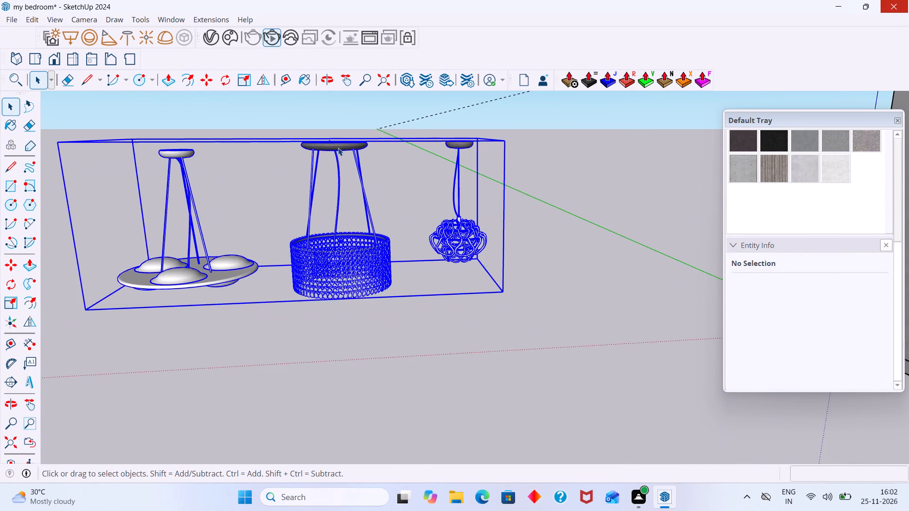
{"action": "double_click", "coordinate": [339, 148]}
{"action": "left_click", "coordinate": [341, 149]}
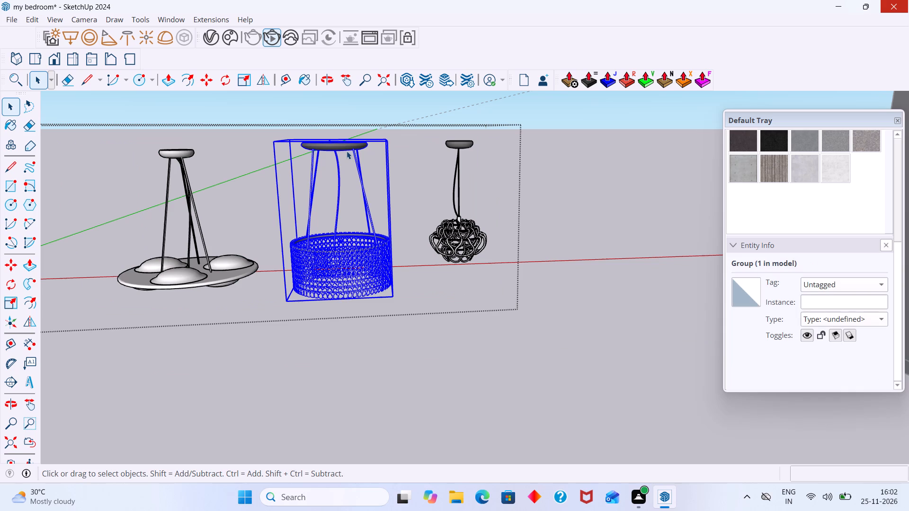
{"action": "key", "text": "Delete"}
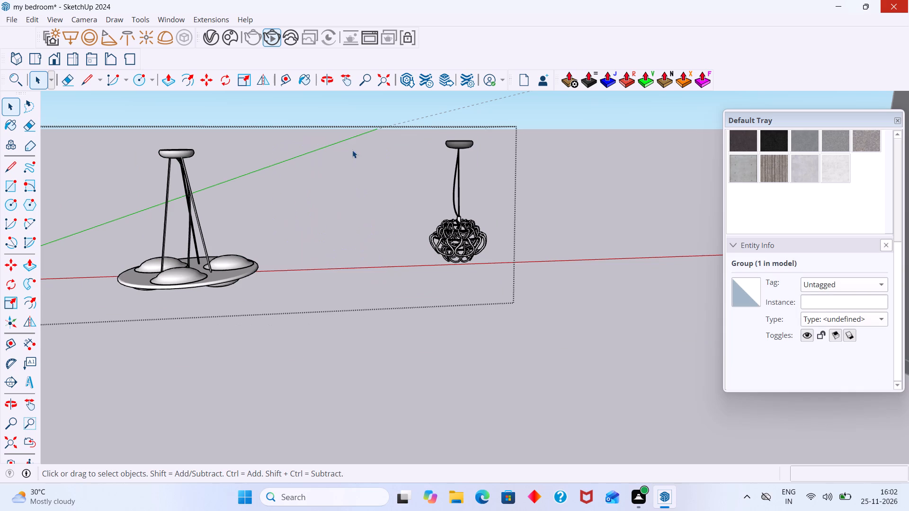
Delete the hanging fixture with three domed lamps from the component and close it, keeping only the woven-shade pendant.
{"action": "scroll", "coordinate": [310, 187], "scroll_direction": "down", "scroll_amount": 3}
{"action": "scroll", "coordinate": [237, 204], "scroll_direction": "down", "scroll_amount": 2}
{"action": "middle_click_drag", "start_coordinate": [225, 226], "coordinate": [234, 154]}
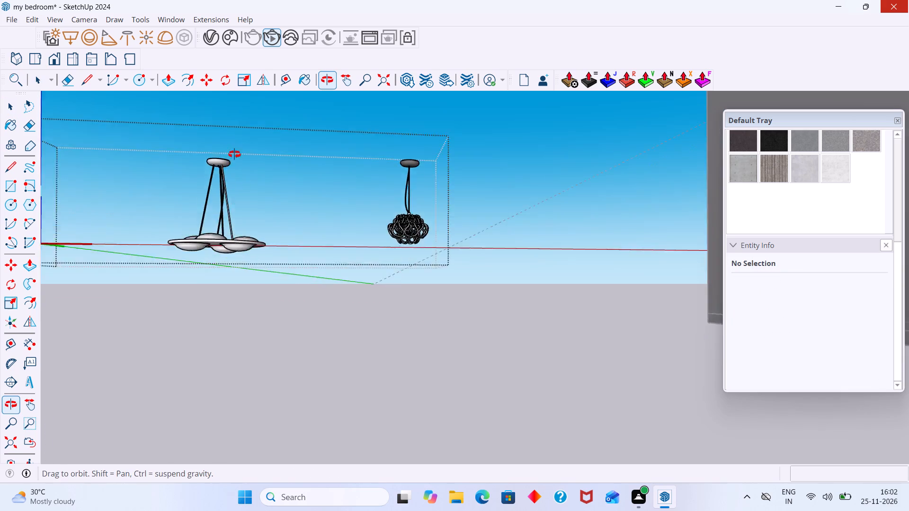
{"action": "middle_click_drag", "start_coordinate": [234, 154], "coordinate": [307, 118]}
{"action": "scroll", "coordinate": [209, 188], "scroll_direction": "up", "scroll_amount": 1}
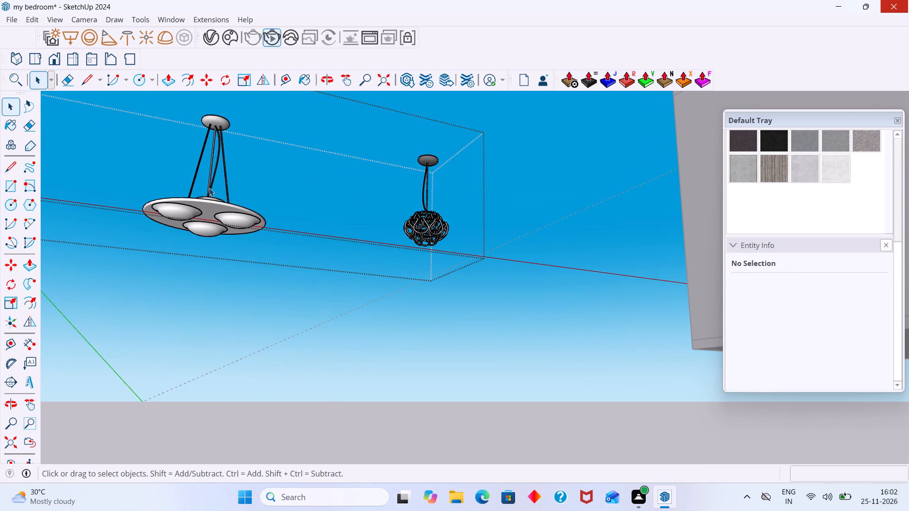
{"action": "scroll", "coordinate": [209, 188], "scroll_direction": "up", "scroll_amount": 2}
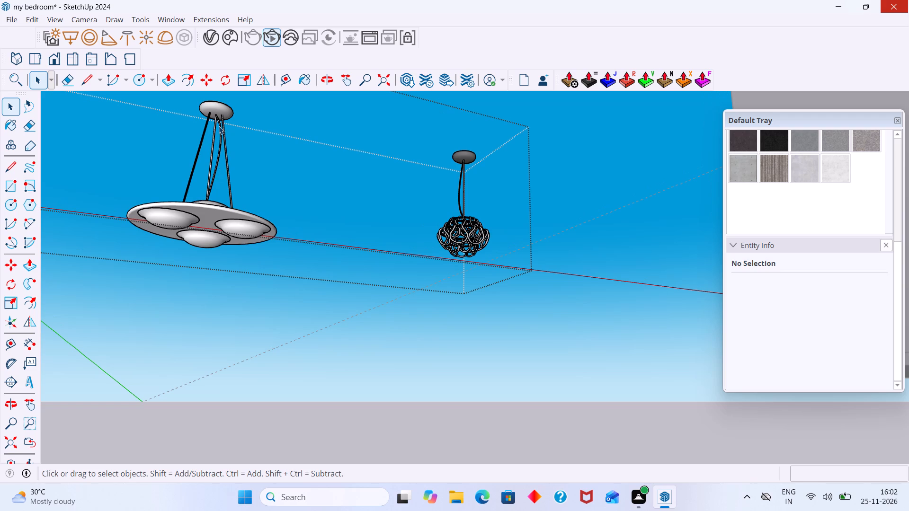
{"action": "left_click", "coordinate": [219, 120]}
{"action": "key", "text": "Delete"}
{"action": "scroll", "coordinate": [330, 194], "scroll_direction": "down", "scroll_amount": 11}
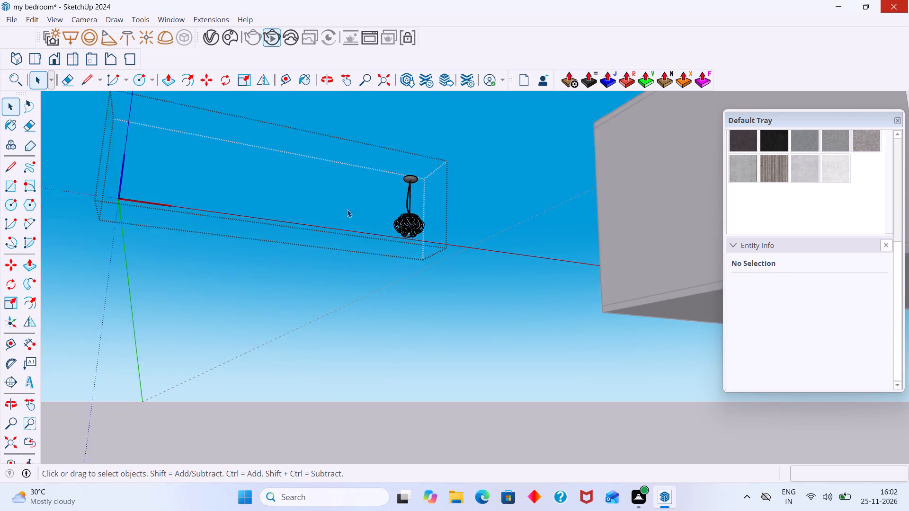
{"action": "scroll", "coordinate": [347, 209], "scroll_direction": "down", "scroll_amount": 3}
{"action": "left_click", "coordinate": [401, 258]}
Scale the woven-shade pendant's height along the blue axis to a factor of about 0.37.
{"action": "middle_click_drag", "start_coordinate": [402, 246], "coordinate": [387, 292]}
{"action": "scroll", "coordinate": [363, 222], "scroll_direction": "up", "scroll_amount": 7}
{"action": "scroll", "coordinate": [387, 220], "scroll_direction": "down", "scroll_amount": 5}
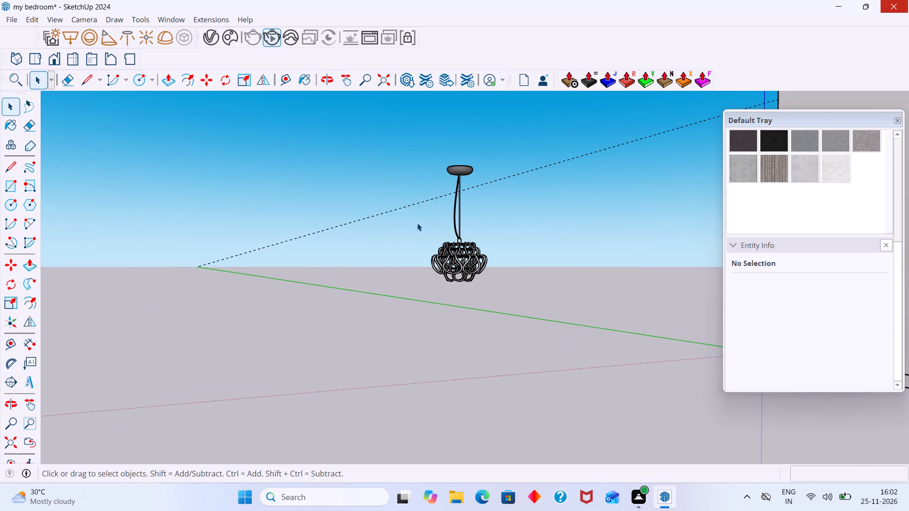
{"action": "left_click", "coordinate": [460, 175]}
{"action": "key", "text": "s"}
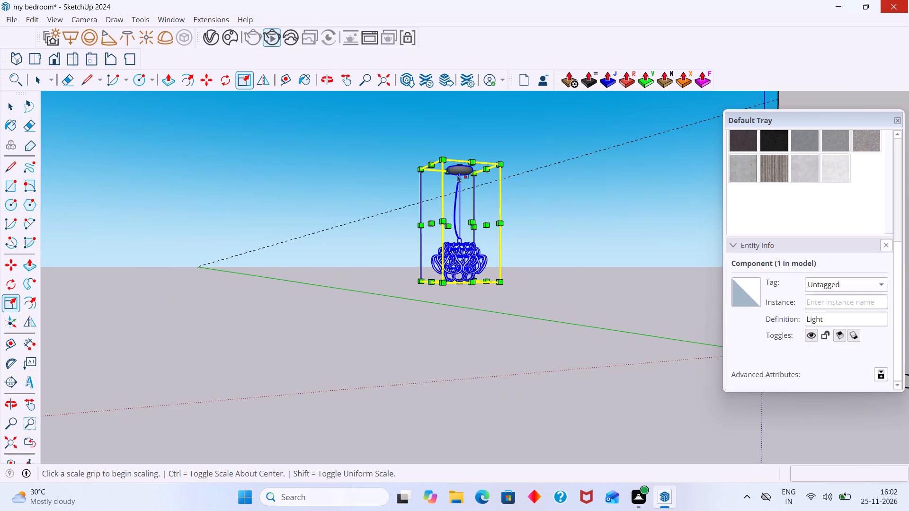
{"action": "left_click", "coordinate": [460, 167]}
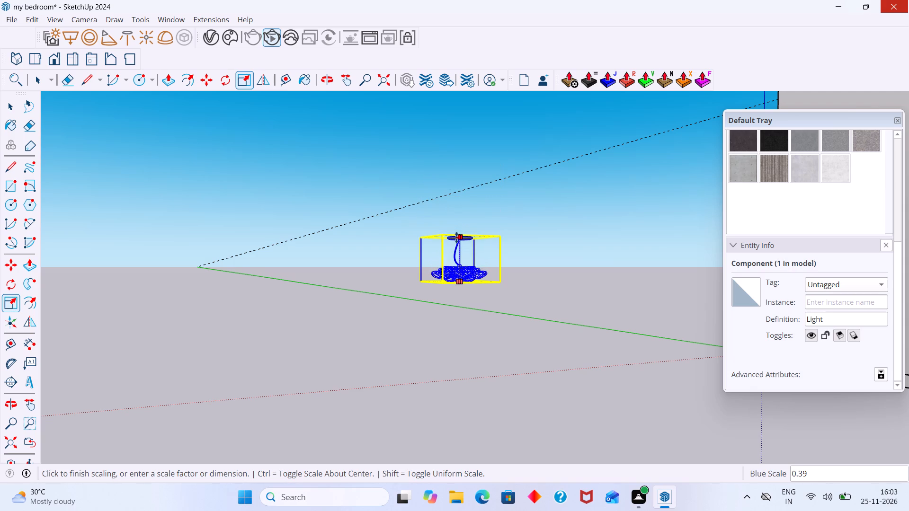
{"action": "left_click", "coordinate": [458, 240]}
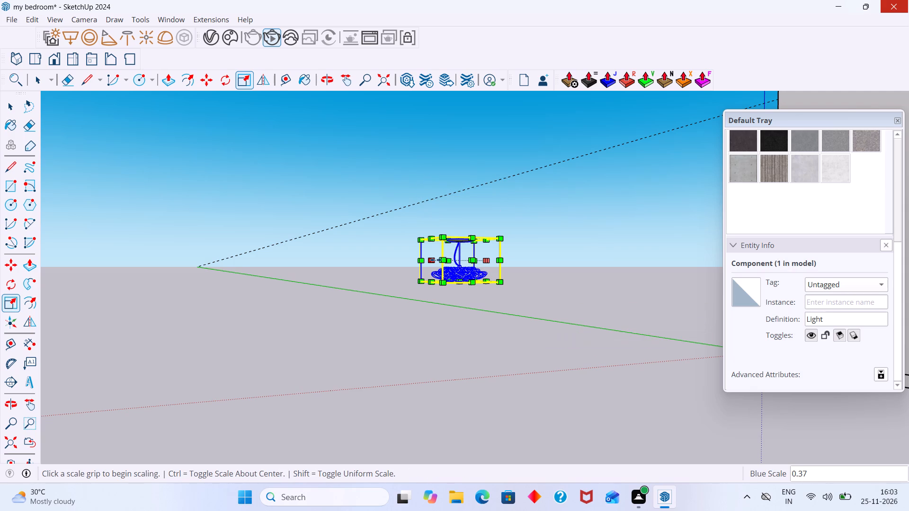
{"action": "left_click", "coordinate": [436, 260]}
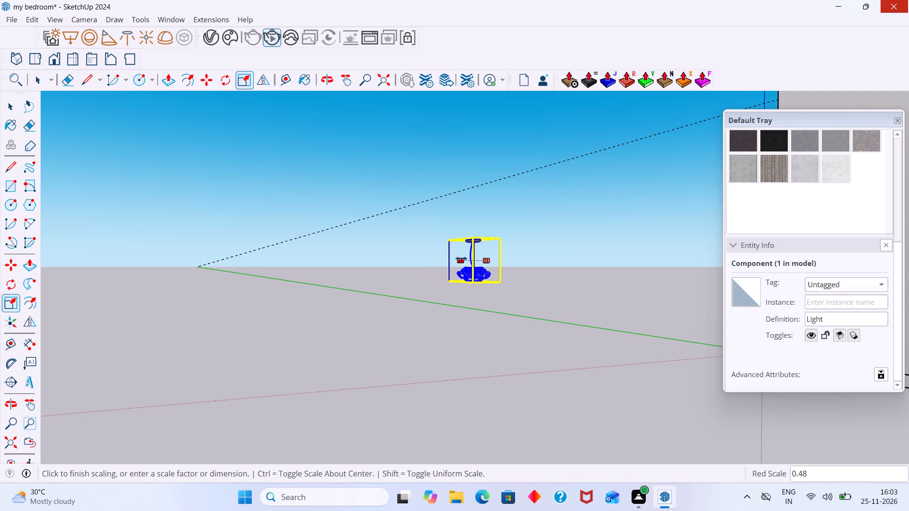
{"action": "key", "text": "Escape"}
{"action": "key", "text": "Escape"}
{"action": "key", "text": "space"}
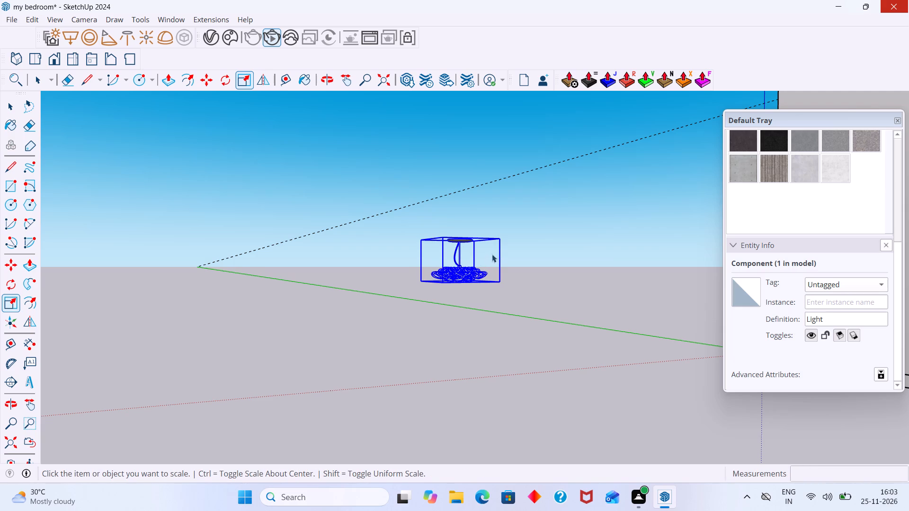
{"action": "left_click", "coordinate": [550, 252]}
Move the pendant by its round ceiling plate into the bedroom, placing it on the ceiling where the guide lines cross.
{"action": "scroll", "coordinate": [429, 266], "scroll_direction": "up", "scroll_amount": 7}
{"action": "scroll", "coordinate": [442, 267], "scroll_direction": "down", "scroll_amount": 8}
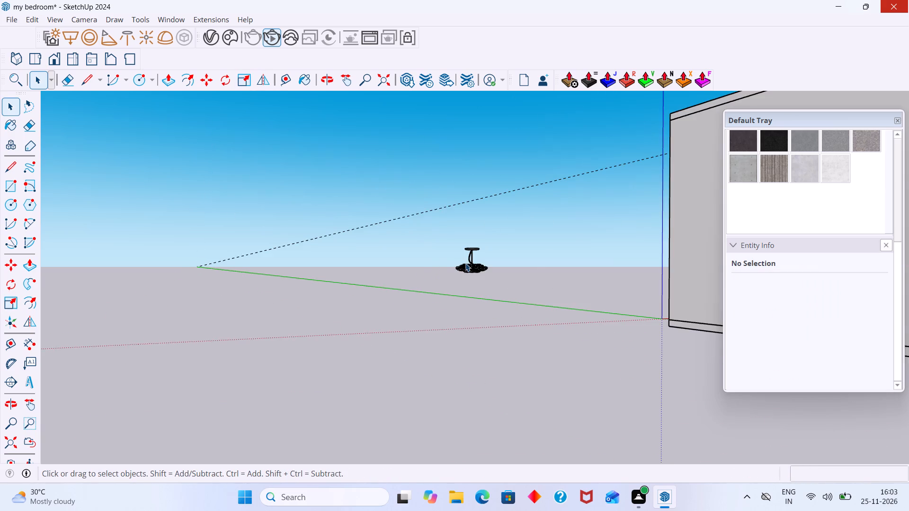
{"action": "middle_click_drag", "start_coordinate": [465, 263], "coordinate": [443, 283]}
{"action": "scroll", "coordinate": [473, 278], "scroll_direction": "up", "scroll_amount": 11}
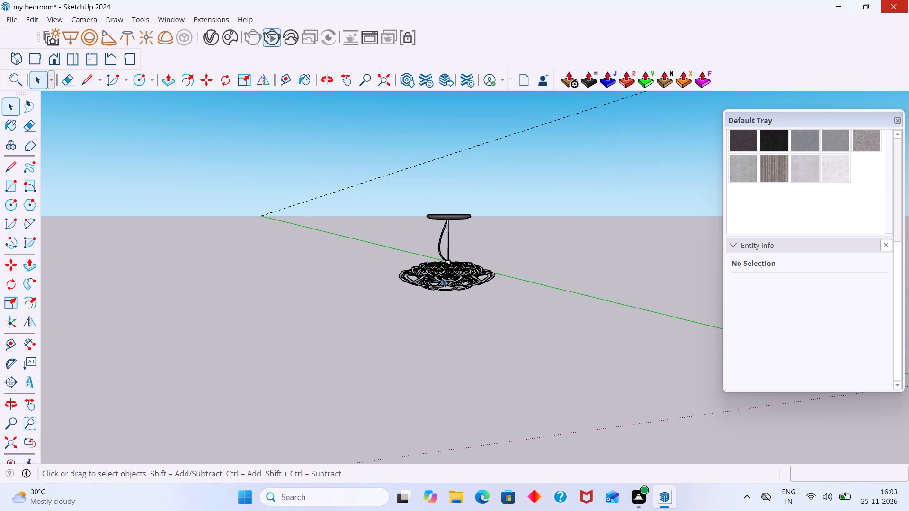
{"action": "key", "text": "Escape"}
{"action": "key", "text": "Escape"}
{"action": "scroll", "coordinate": [446, 270], "scroll_direction": "up", "scroll_amount": 4}
{"action": "left_click", "coordinate": [449, 264]}
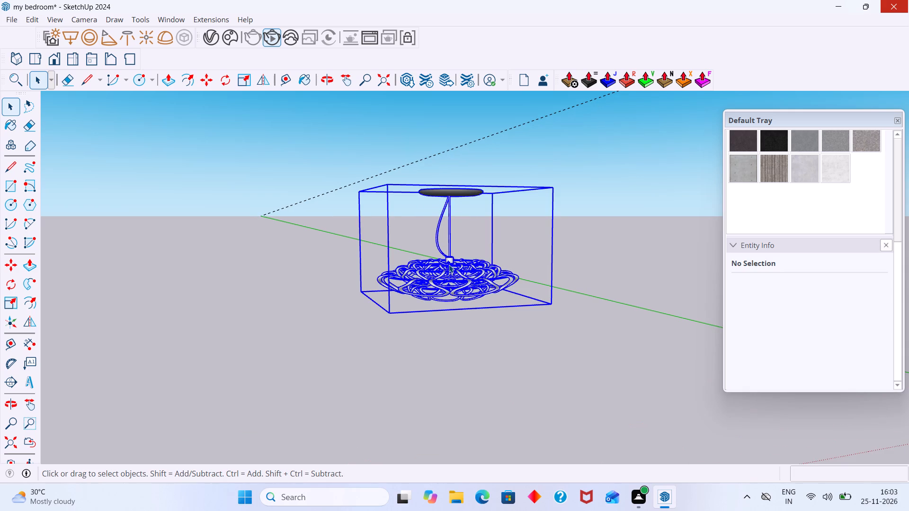
{"action": "key", "text": "m"}
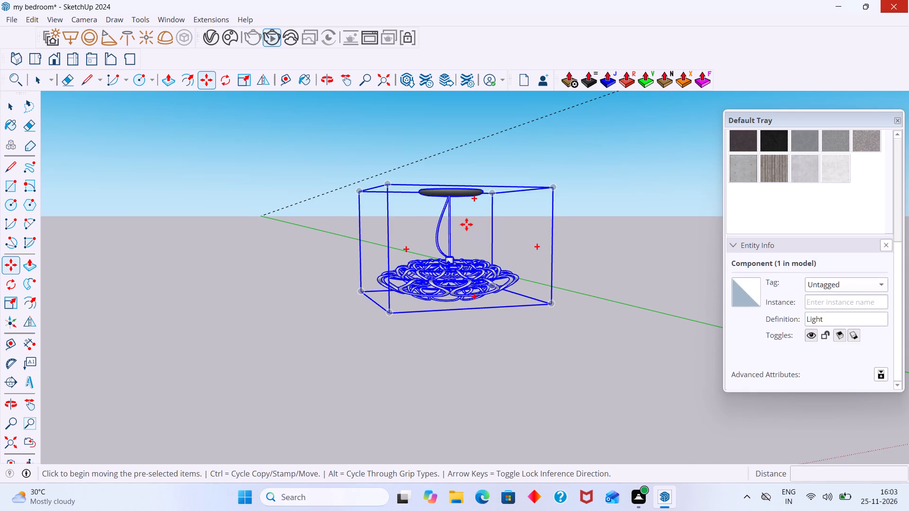
{"action": "middle_click_drag", "start_coordinate": [463, 223], "coordinate": [449, 288]}
{"action": "left_click", "coordinate": [447, 189]}
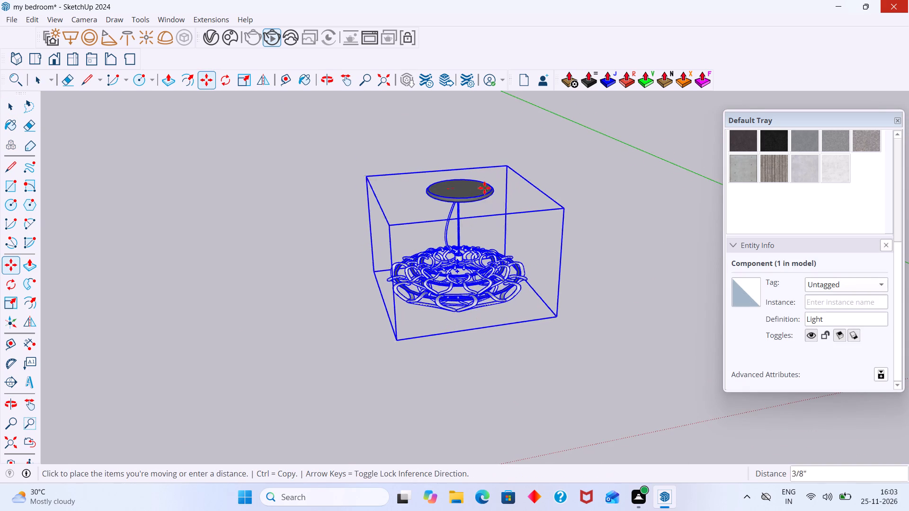
{"action": "scroll", "coordinate": [495, 188], "scroll_direction": "down", "scroll_amount": 20}
{"action": "scroll", "coordinate": [495, 188], "scroll_direction": "down", "scroll_amount": 20}
{"action": "middle_click_drag", "start_coordinate": [535, 220], "coordinate": [381, 234]}
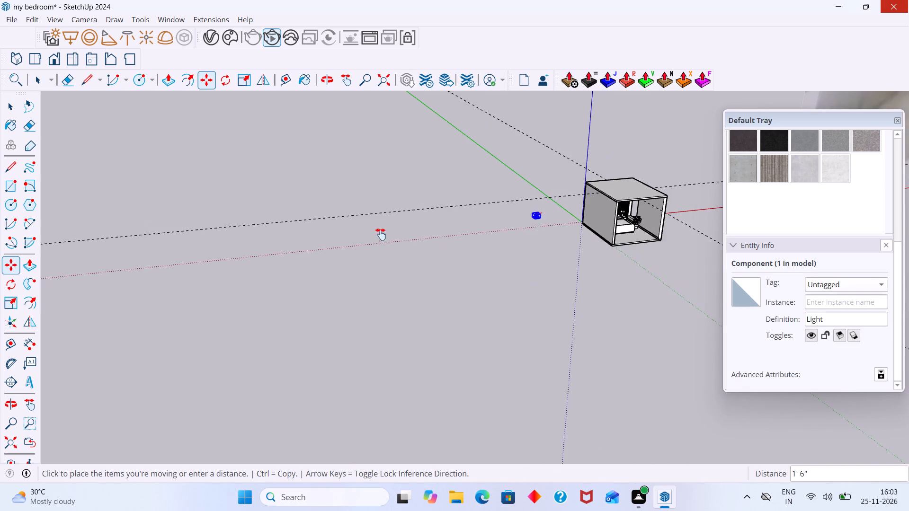
{"action": "middle_click_drag", "start_coordinate": [381, 234], "coordinate": [353, 240]}
{"action": "middle_click_drag", "start_coordinate": [356, 262], "coordinate": [302, 209]}
{"action": "scroll", "coordinate": [539, 229], "scroll_direction": "up", "scroll_amount": 5}
{"action": "middle_click_drag", "start_coordinate": [482, 275], "coordinate": [456, 219]}
{"action": "scroll", "coordinate": [446, 227], "scroll_direction": "up", "scroll_amount": 2}
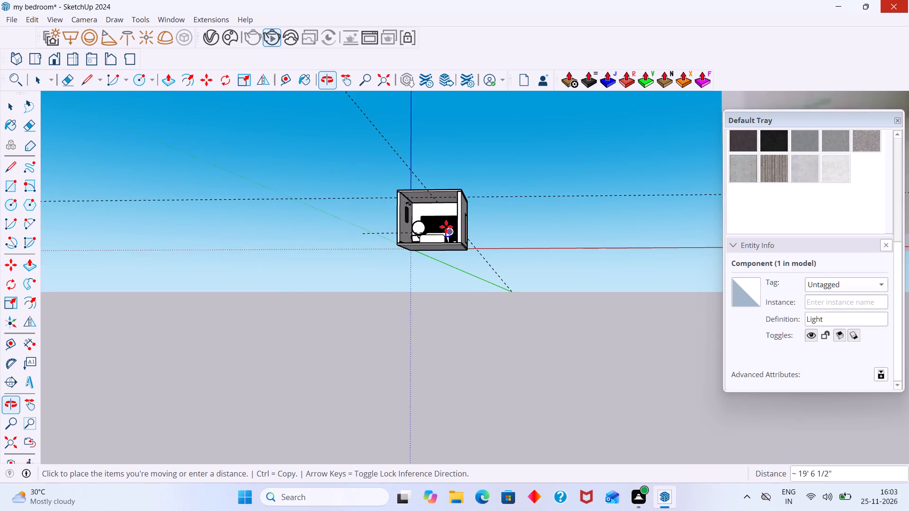
{"action": "scroll", "coordinate": [446, 227], "scroll_direction": "up", "scroll_amount": 20}
{"action": "scroll", "coordinate": [446, 227], "scroll_direction": "up", "scroll_amount": 10}
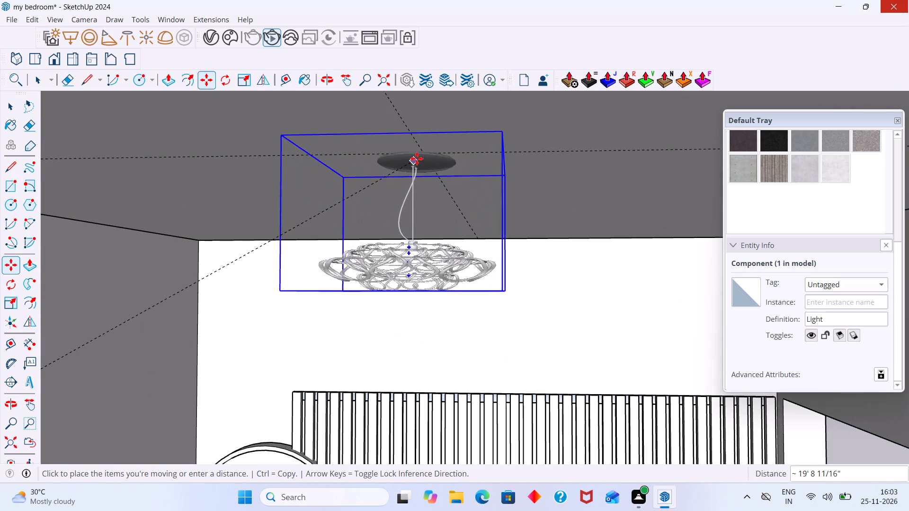
{"action": "left_click", "coordinate": [423, 155]}
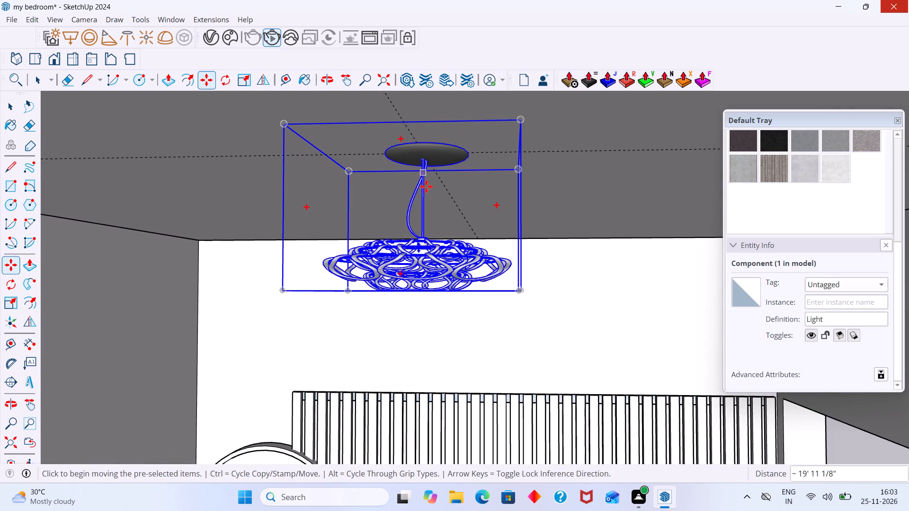
{"action": "key", "text": "space"}
{"action": "scroll", "coordinate": [440, 240], "scroll_direction": "down", "scroll_amount": 20}
{"action": "scroll", "coordinate": [440, 240], "scroll_direction": "down", "scroll_amount": 2}
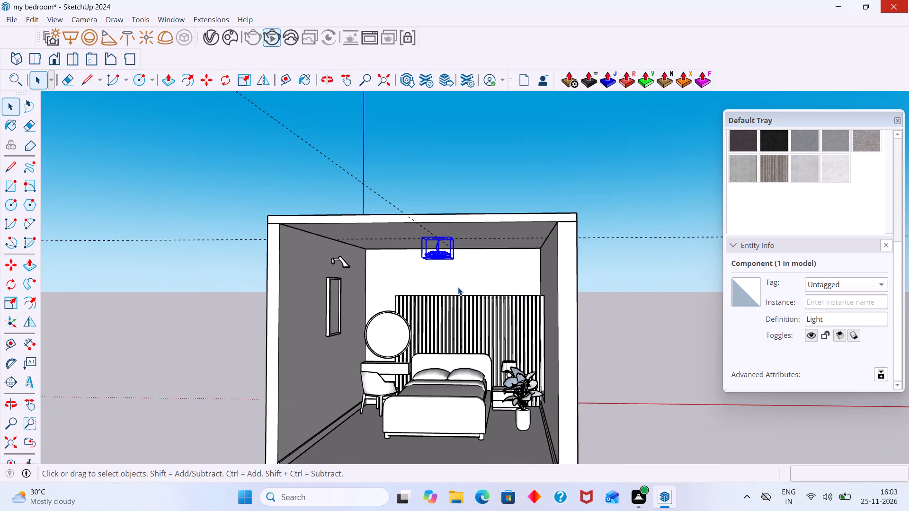
{"action": "left_click", "coordinate": [582, 186]}
Scale the ceiling pendant's width along the red axis to a factor of about 0.87.
{"action": "middle_click_drag", "start_coordinate": [503, 225], "coordinate": [493, 297]}
{"action": "middle_click_drag", "start_coordinate": [410, 329], "coordinate": [456, 207]}
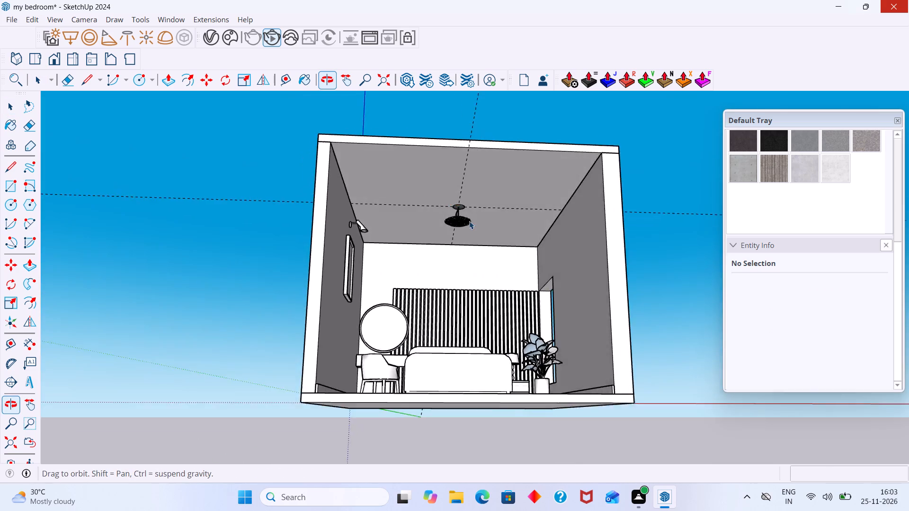
{"action": "scroll", "coordinate": [471, 225], "scroll_direction": "up", "scroll_amount": 20}
{"action": "middle_click_drag", "start_coordinate": [437, 195], "coordinate": [521, 267]}
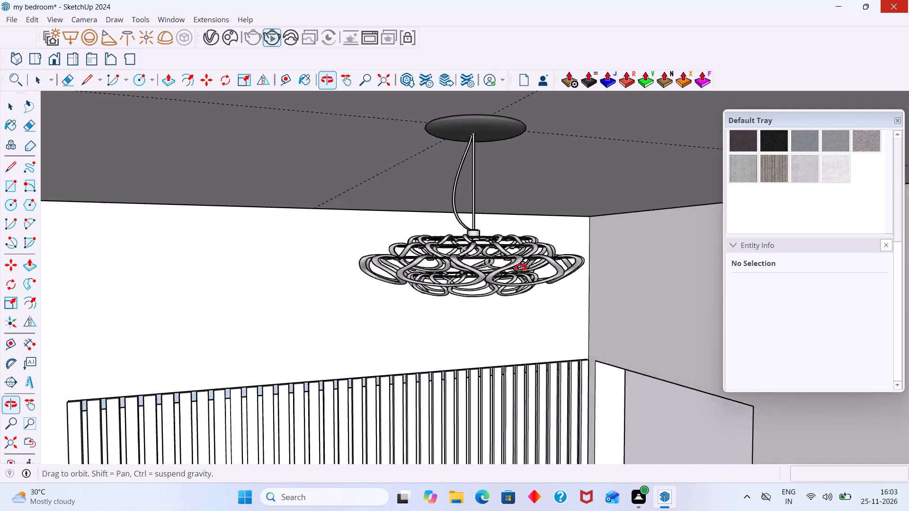
{"action": "middle_click_drag", "start_coordinate": [521, 267], "coordinate": [240, 314]}
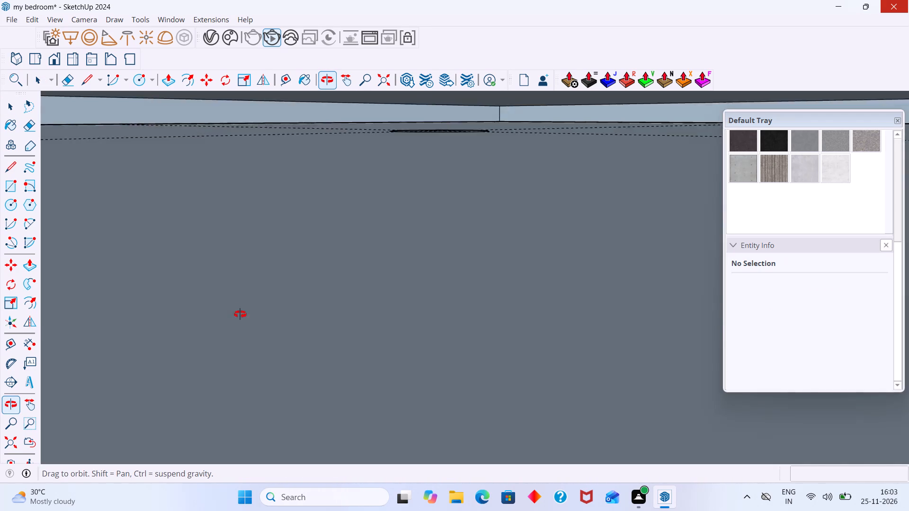
{"action": "middle_click_drag", "start_coordinate": [240, 314], "coordinate": [451, 267]}
{"action": "scroll", "coordinate": [463, 296], "scroll_direction": "up", "scroll_amount": 5}
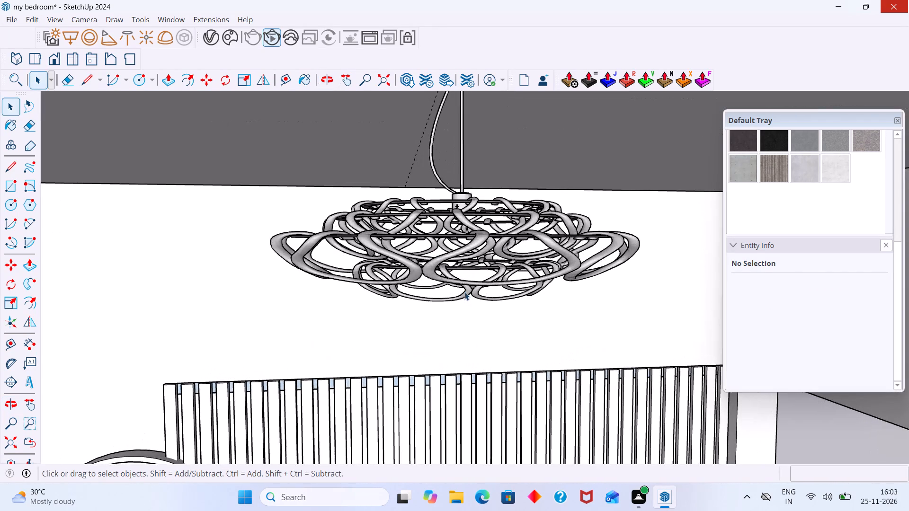
{"action": "left_click", "coordinate": [461, 261]}
{"action": "key", "text": "s"}
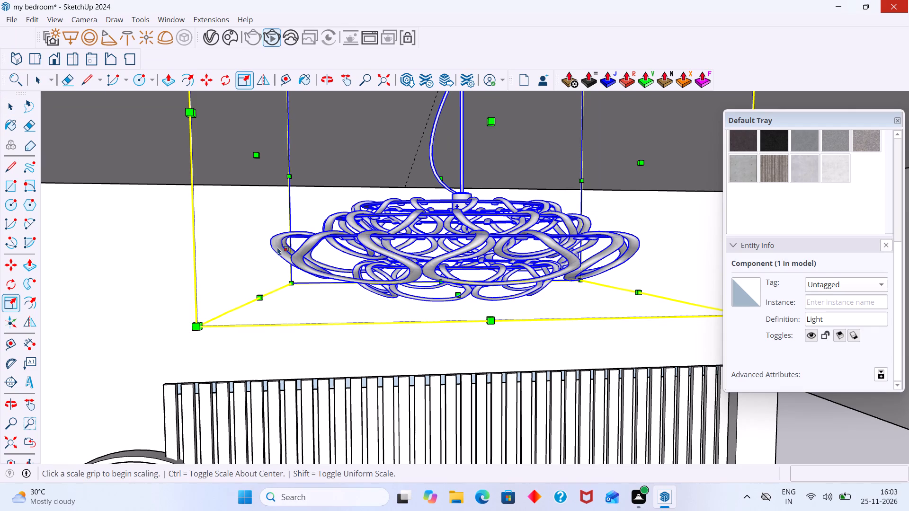
{"action": "left_click", "coordinate": [258, 158]}
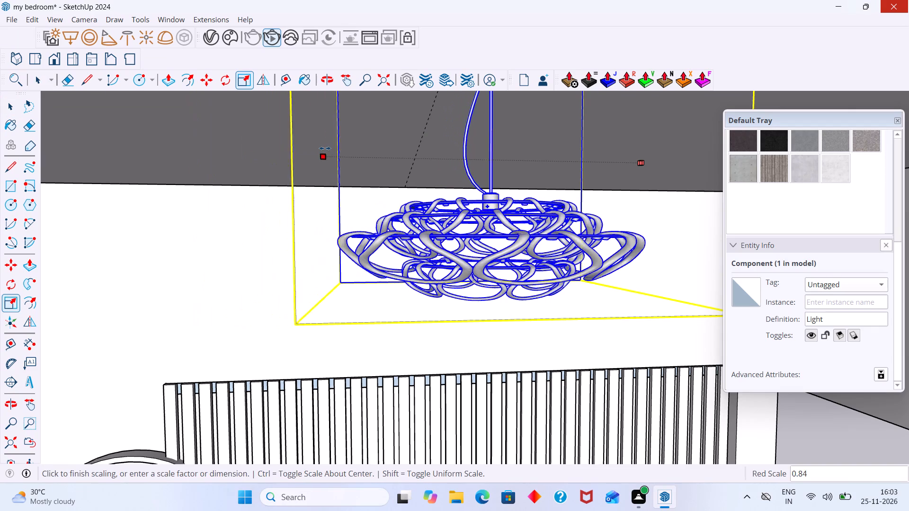
{"action": "left_click", "coordinate": [312, 150]}
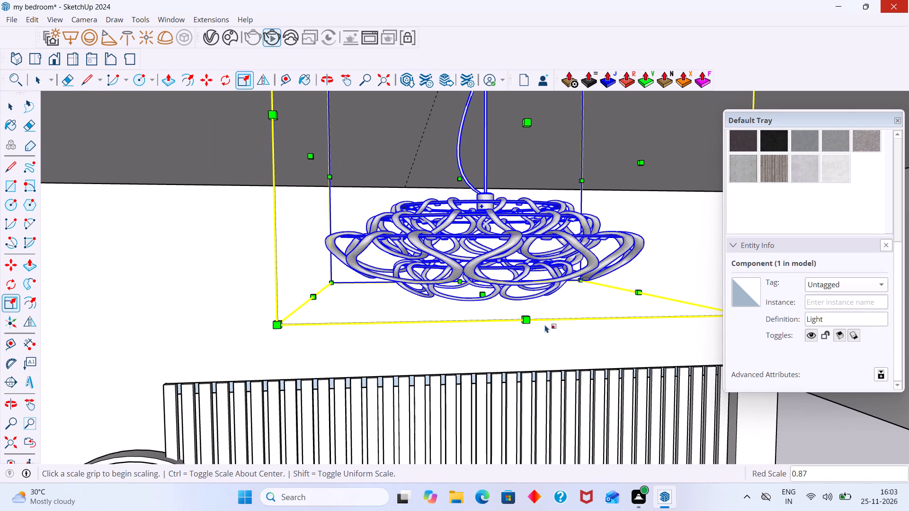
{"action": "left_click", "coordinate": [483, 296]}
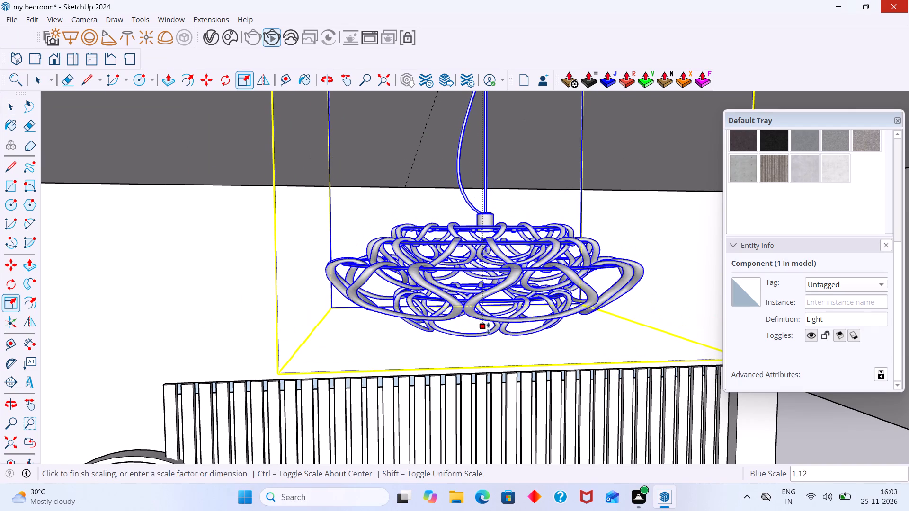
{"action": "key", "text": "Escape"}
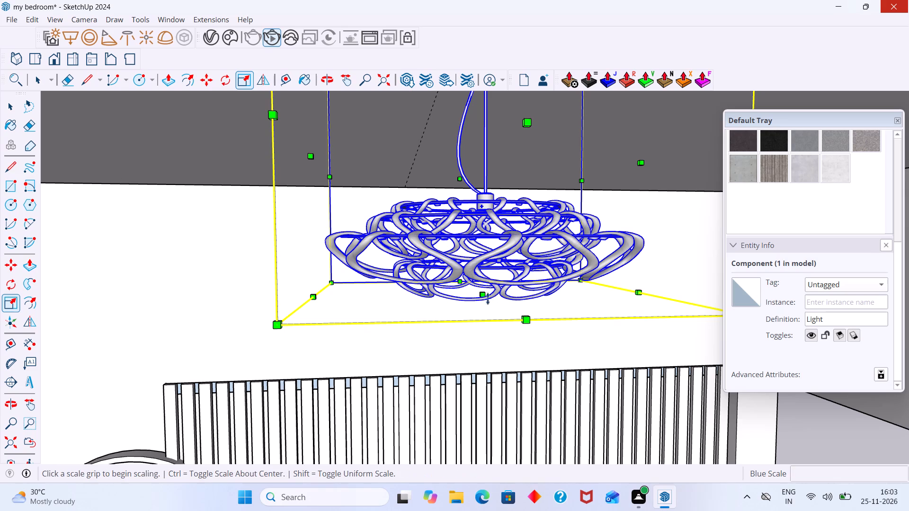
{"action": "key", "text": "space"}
Inside the pendant component, scale only the woven shade group's height along the blue axis to about 1.59, and close the component.
{"action": "triple_click", "coordinate": [484, 259]}
{"action": "double_click", "coordinate": [484, 259]}
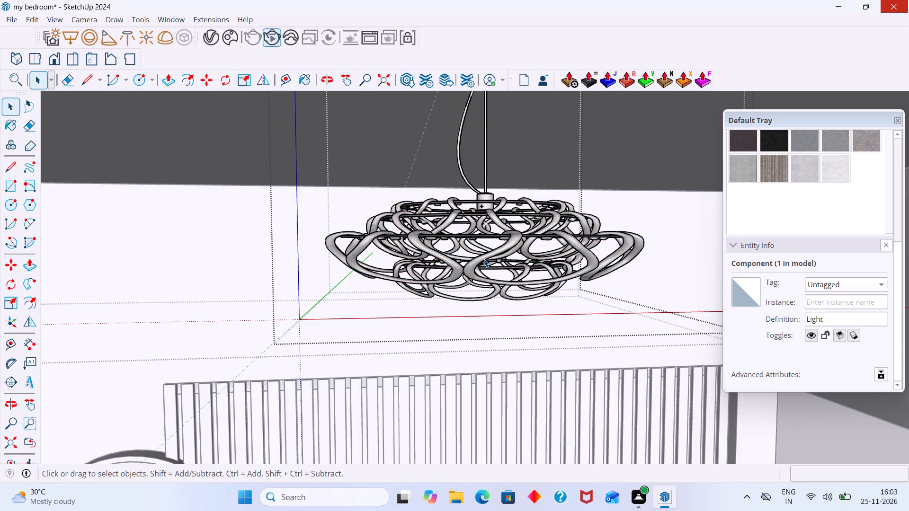
{"action": "scroll", "coordinate": [485, 268], "scroll_direction": "down", "scroll_amount": 2}
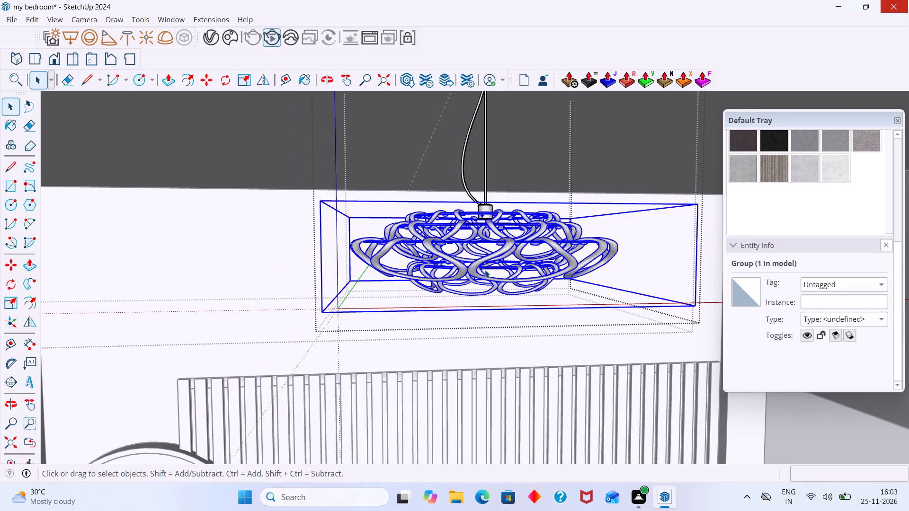
{"action": "key", "text": "s"}
{"action": "left_click", "coordinate": [340, 255]}
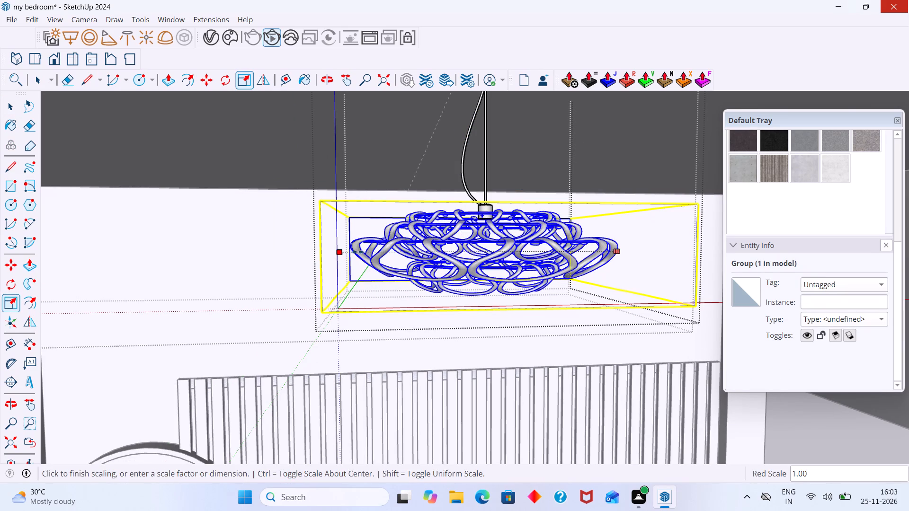
{"action": "key", "text": "Escape"}
{"action": "left_click", "coordinate": [482, 291]}
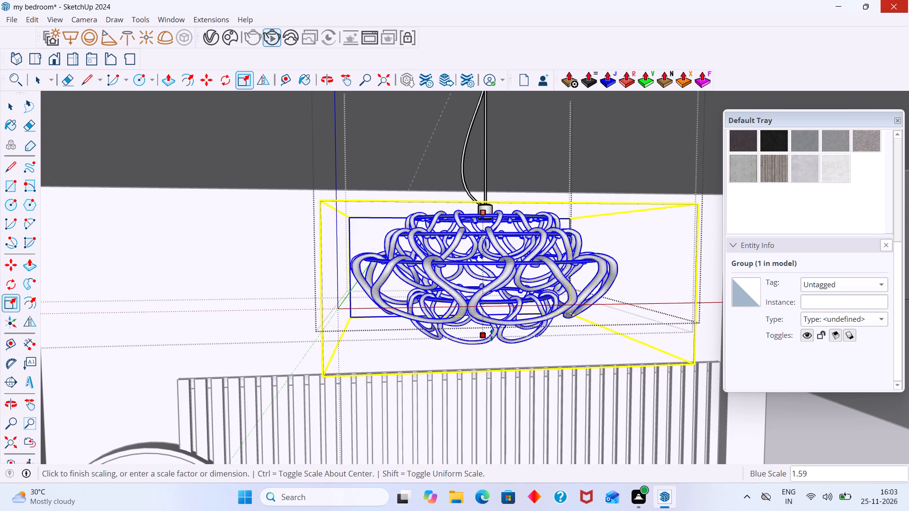
{"action": "left_click", "coordinate": [491, 335]}
{"action": "key", "text": "space"}
{"action": "scroll", "coordinate": [479, 316], "scroll_direction": "down", "scroll_amount": 20}
{"action": "scroll", "coordinate": [479, 316], "scroll_direction": "down", "scroll_amount": 1}
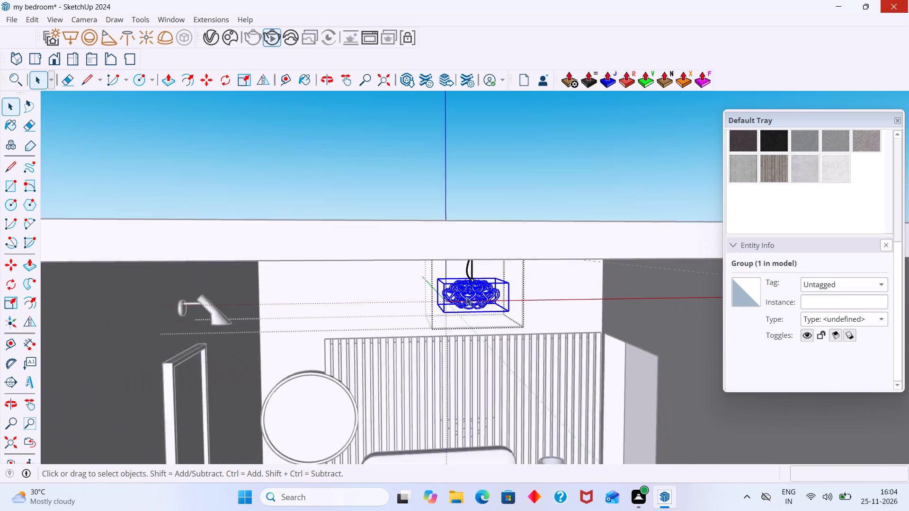
{"action": "scroll", "coordinate": [466, 297], "scroll_direction": "down", "scroll_amount": 10}
{"action": "left_click", "coordinate": [536, 194]}
{"action": "middle_click_drag", "start_coordinate": [484, 297], "coordinate": [457, 218]}
{"action": "scroll", "coordinate": [486, 251], "scroll_direction": "down", "scroll_amount": 2}
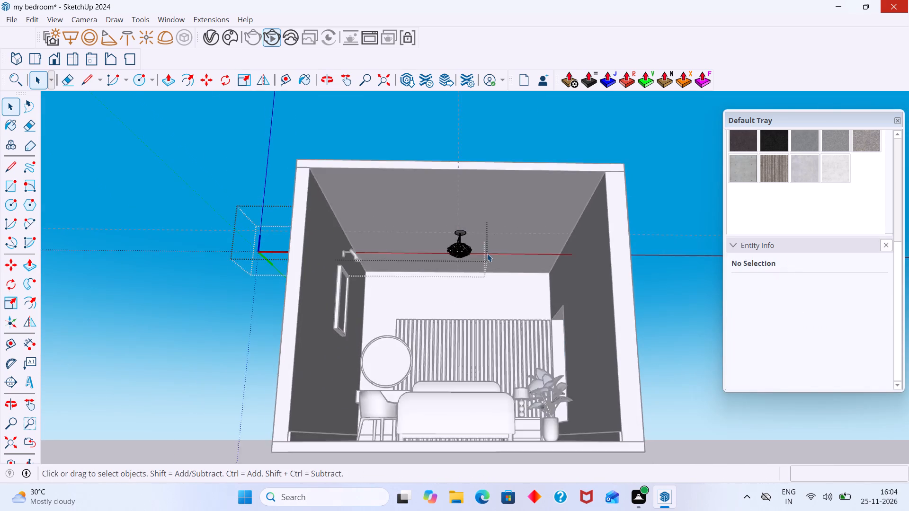
{"action": "scroll", "coordinate": [487, 254], "scroll_direction": "down", "scroll_amount": 9}
{"action": "left_click", "coordinate": [609, 195]}
Examine the pendant's proportions and ceiling placement against the whole bedroom from several viewpoints.
{"action": "scroll", "coordinate": [513, 245], "scroll_direction": "up", "scroll_amount": 13}
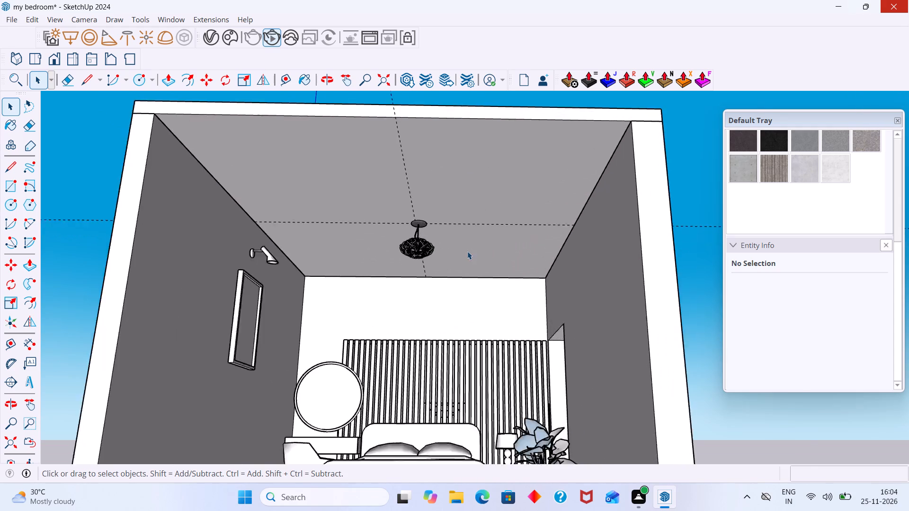
{"action": "scroll", "coordinate": [370, 248], "scroll_direction": "up", "scroll_amount": 6}
{"action": "scroll", "coordinate": [399, 245], "scroll_direction": "down", "scroll_amount": 12}
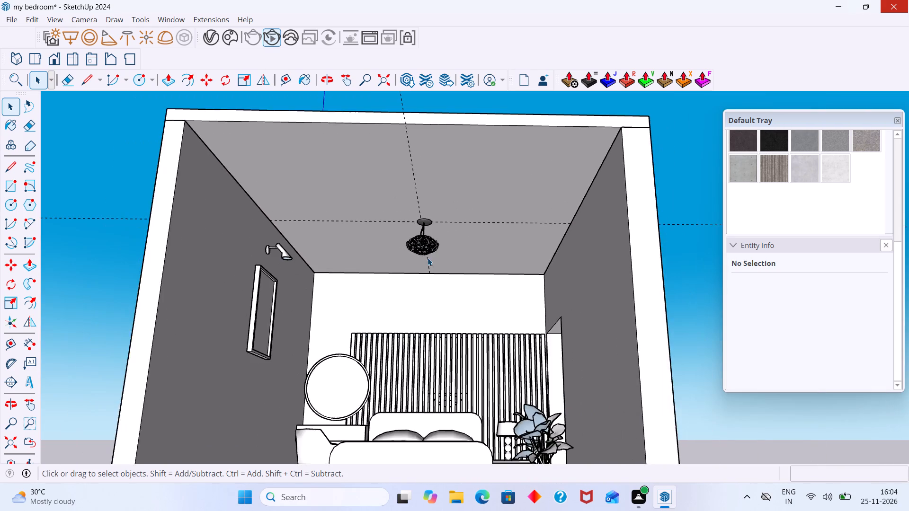
{"action": "scroll", "coordinate": [428, 259], "scroll_direction": "down", "scroll_amount": 7}
{"action": "middle_click_drag", "start_coordinate": [432, 265], "coordinate": [448, 310]}
{"action": "scroll", "coordinate": [470, 232], "scroll_direction": "up", "scroll_amount": 4}
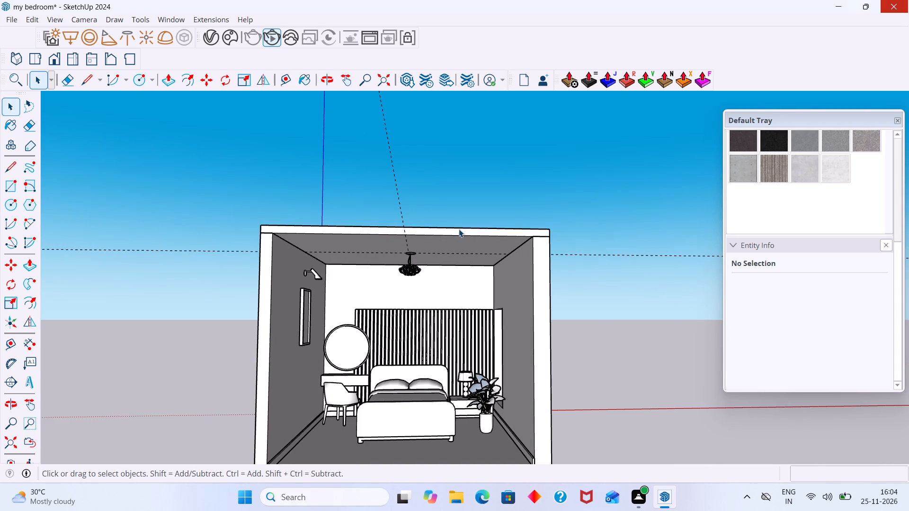
{"action": "scroll", "coordinate": [459, 241], "scroll_direction": "up", "scroll_amount": 3}
{"action": "scroll", "coordinate": [458, 241], "scroll_direction": "down", "scroll_amount": 17}
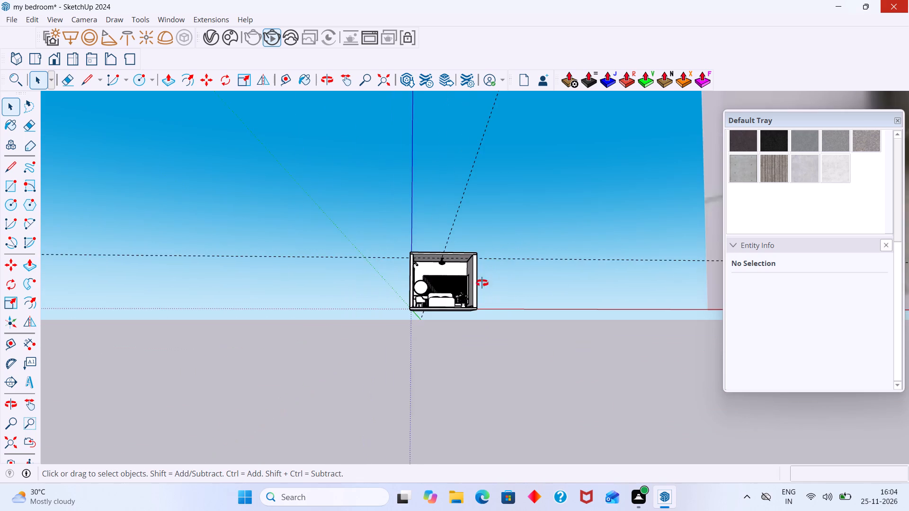
{"action": "middle_click_drag", "start_coordinate": [482, 283], "coordinate": [468, 306]}
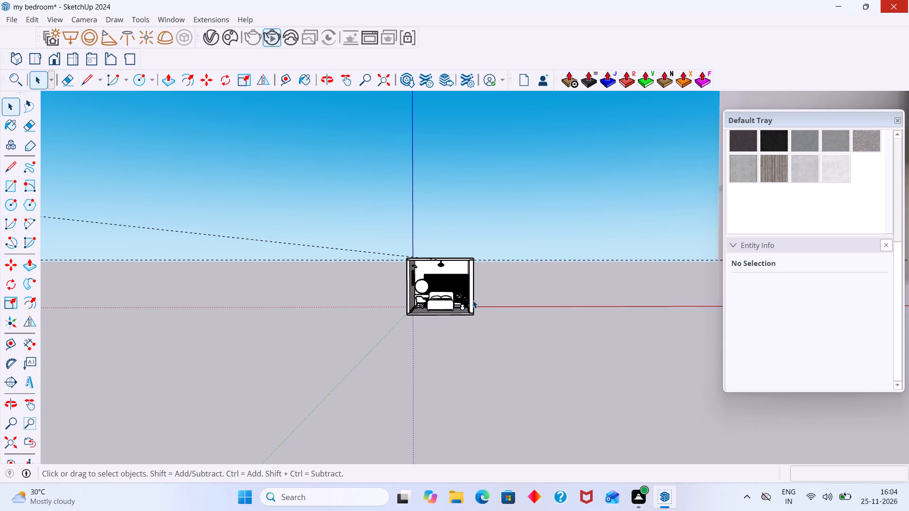
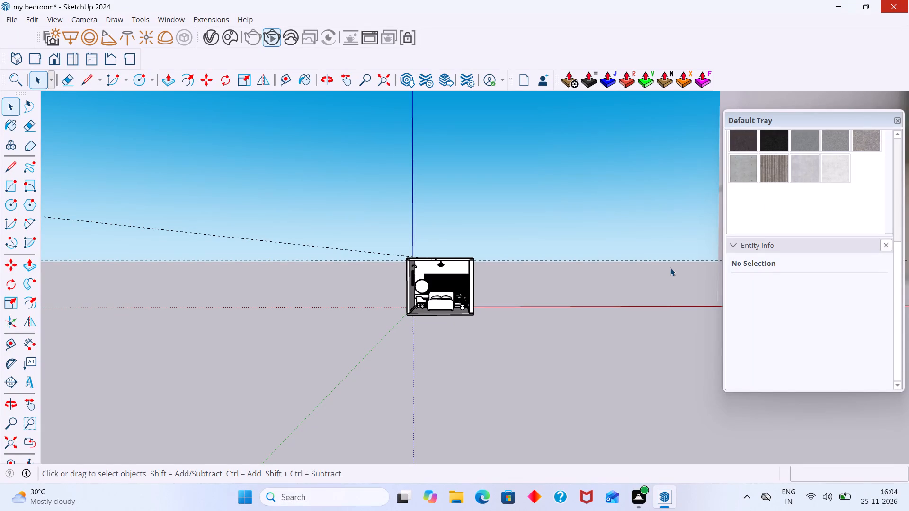
Delete all the guide lines from the bedroom model.
{"action": "middle_click_drag", "start_coordinate": [508, 281], "coordinate": [499, 315]}
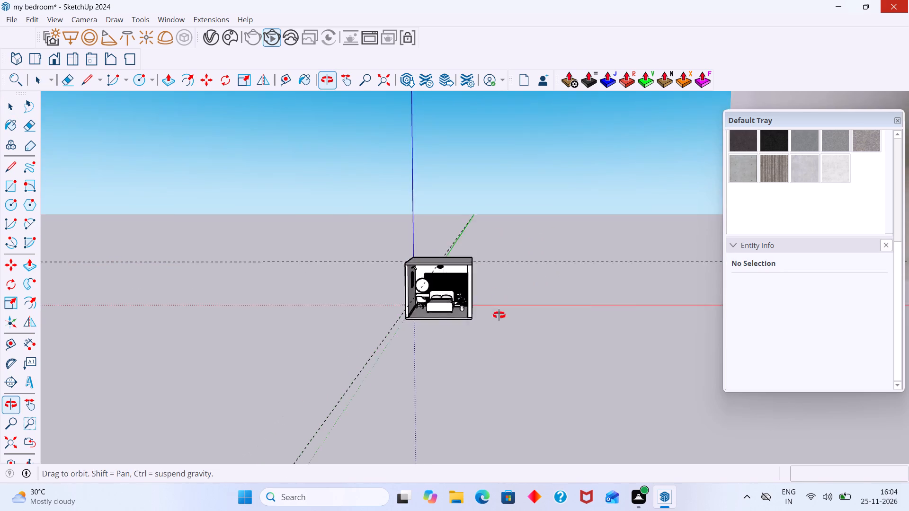
{"action": "middle_click_drag", "start_coordinate": [499, 315], "coordinate": [488, 370]}
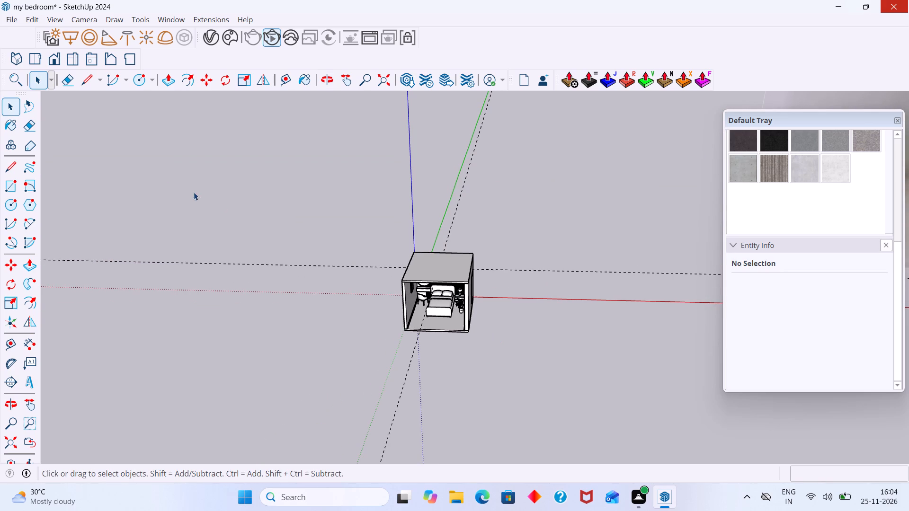
{"action": "left_click", "coordinate": [36, 19]}
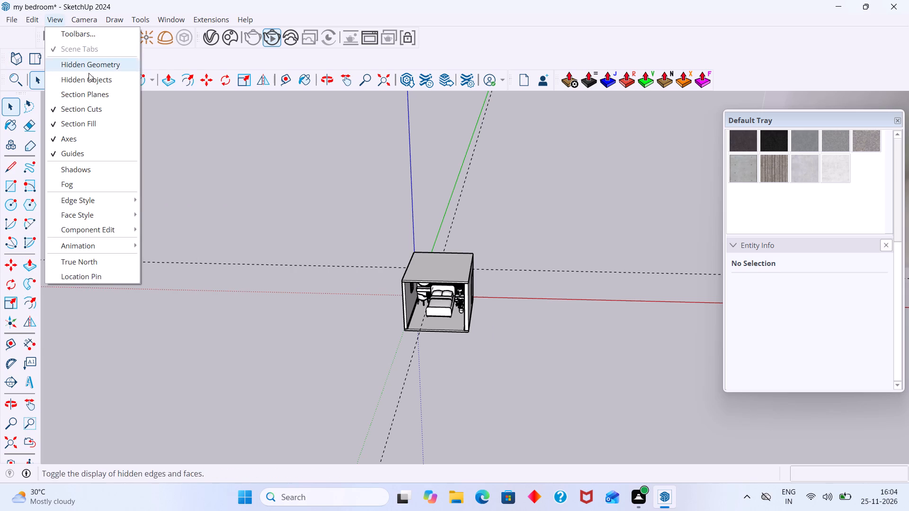
{"action": "double_click", "coordinate": [37, 21]}
{"action": "left_click", "coordinate": [61, 139]}
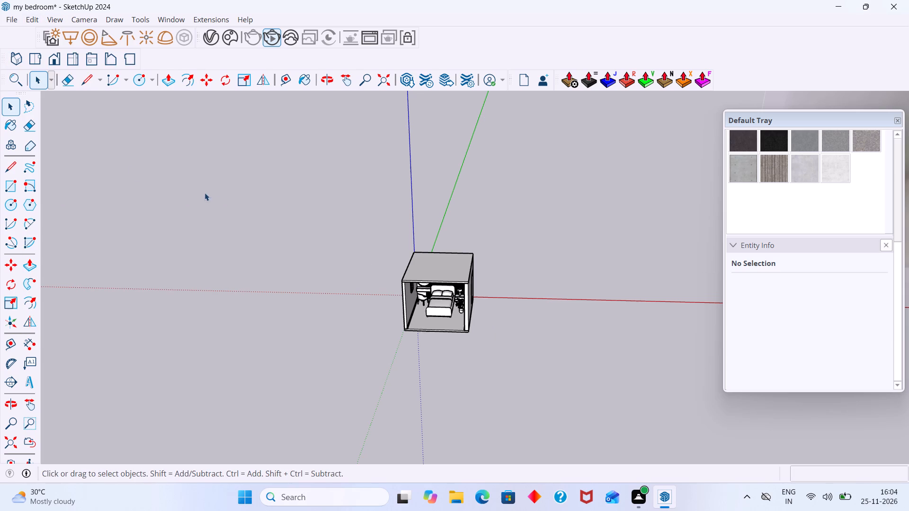
Scale the ceiling pendant's width along the red axis, by about 1.33 from one side and about 1.07 from the opposite side.
{"action": "scroll", "coordinate": [336, 261], "scroll_direction": "down", "scroll_amount": 5}
{"action": "middle_click_drag", "start_coordinate": [431, 288], "coordinate": [431, 211]}
{"action": "scroll", "coordinate": [401, 261], "scroll_direction": "up", "scroll_amount": 13}
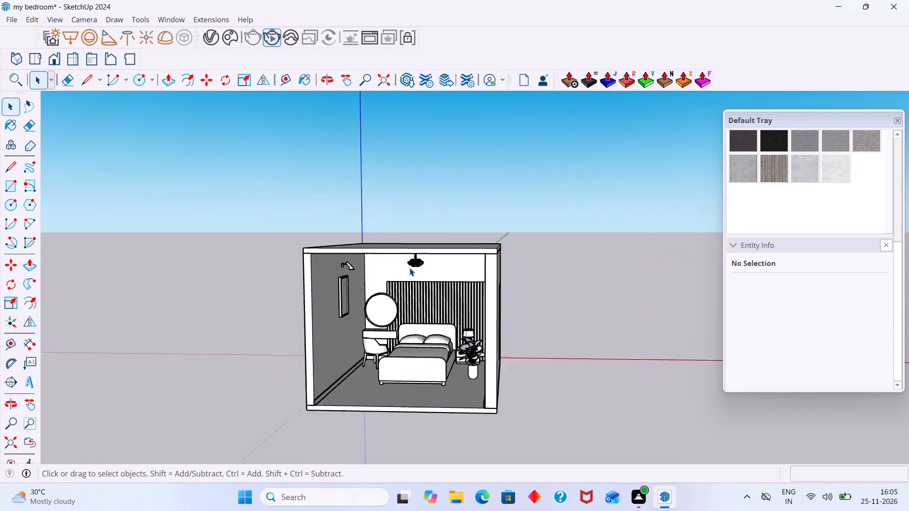
{"action": "scroll", "coordinate": [410, 268], "scroll_direction": "up", "scroll_amount": 1}
{"action": "middle_click_drag", "start_coordinate": [410, 268], "coordinate": [424, 197]}
{"action": "scroll", "coordinate": [440, 245], "scroll_direction": "up", "scroll_amount": 10}
{"action": "scroll", "coordinate": [465, 163], "scroll_direction": "up", "scroll_amount": 7}
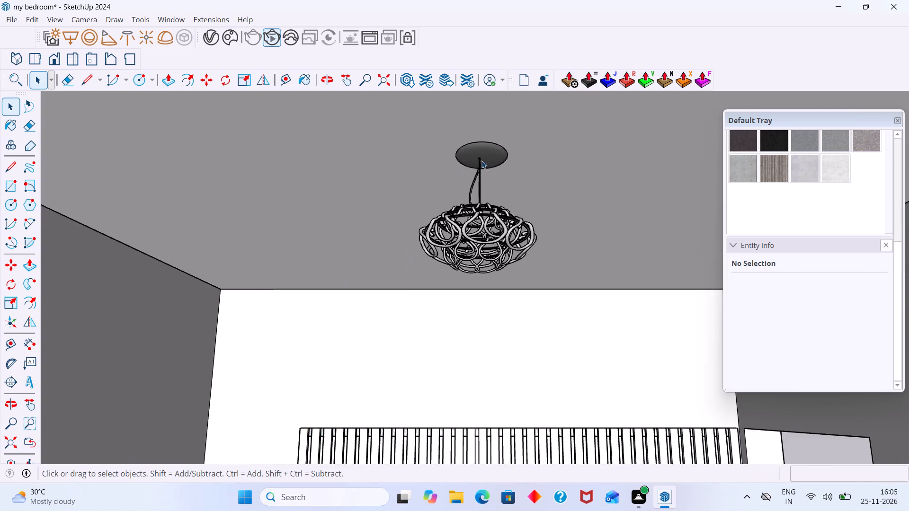
{"action": "scroll", "coordinate": [481, 160], "scroll_direction": "up", "scroll_amount": 4}
{"action": "left_click", "coordinate": [480, 148]}
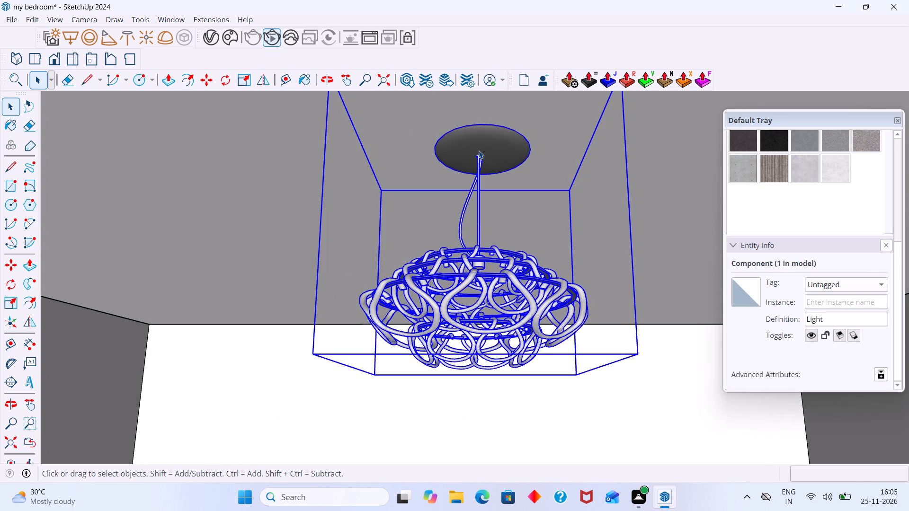
{"action": "key", "text": "s"}
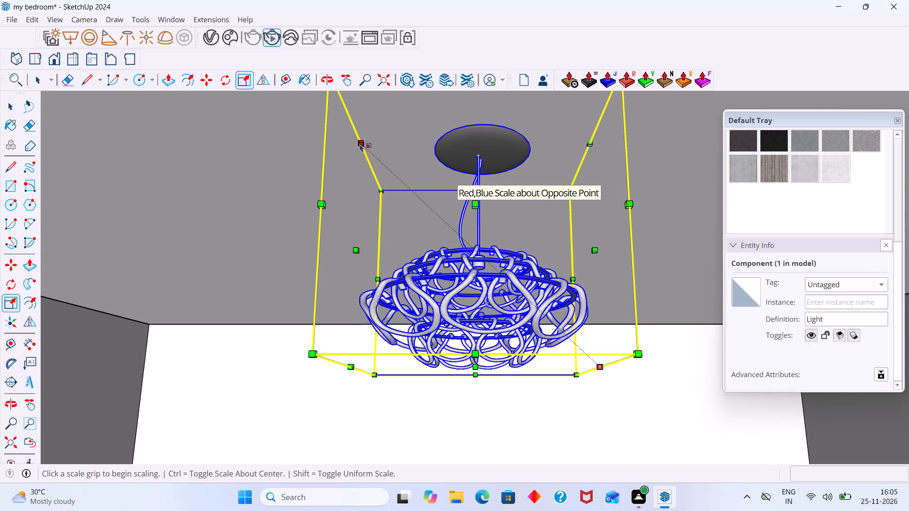
{"action": "left_click", "coordinate": [358, 252]}
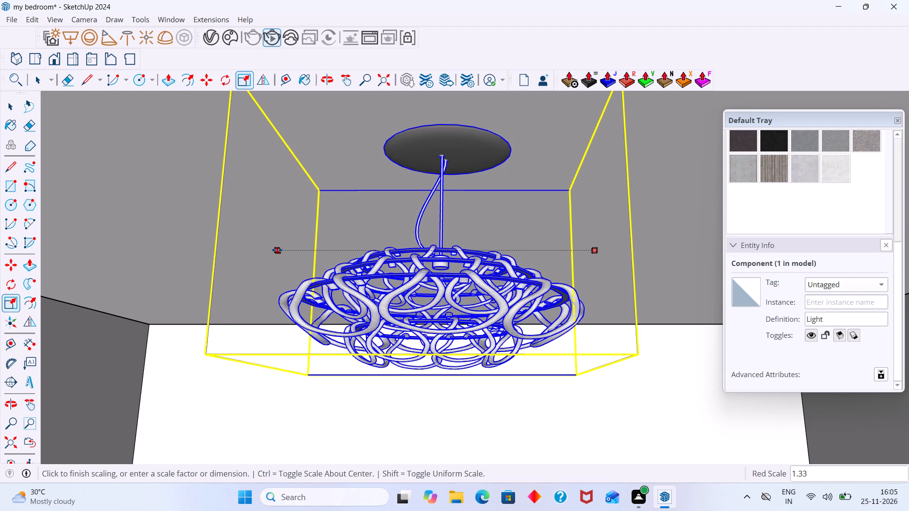
{"action": "left_click", "coordinate": [277, 250]}
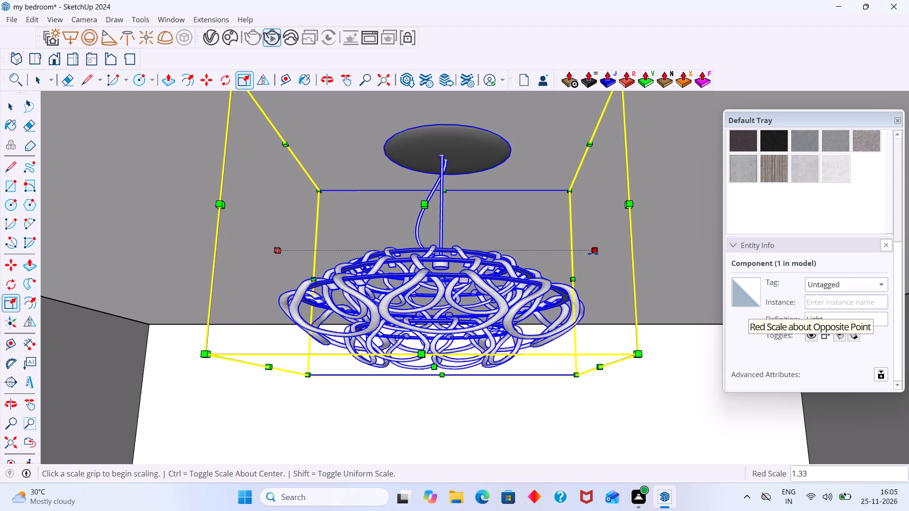
{"action": "left_click", "coordinate": [593, 254]}
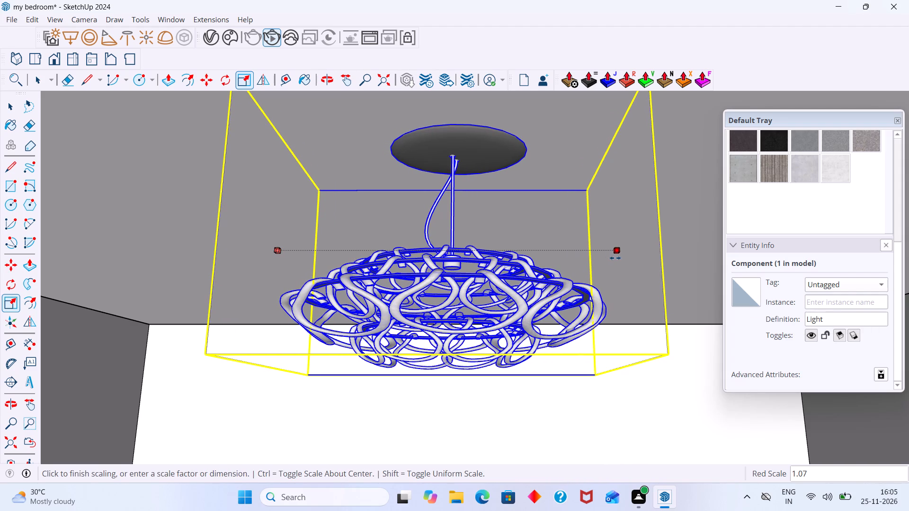
{"action": "left_click", "coordinate": [615, 258]}
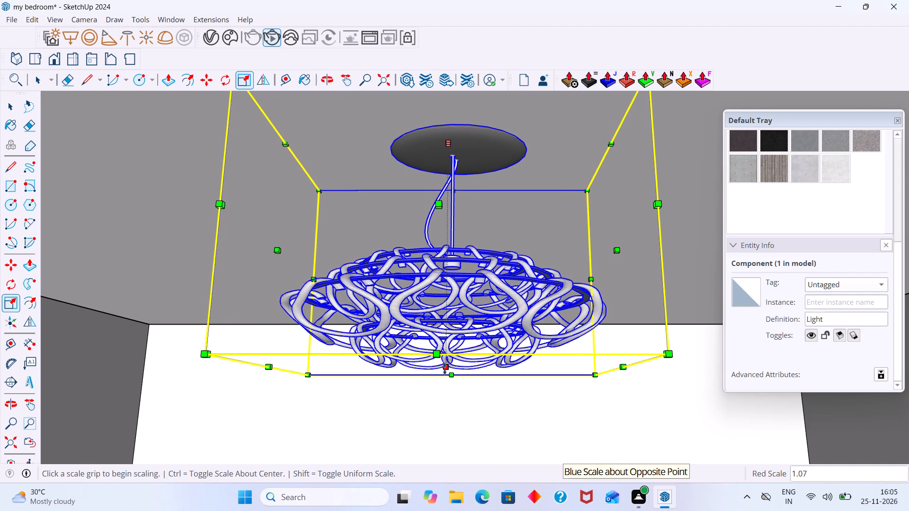
Stretch the pendant's height slightly downward along the blue axis, keeping its ceiling plate in place.
{"action": "left_click", "coordinate": [445, 369]}
{"action": "left_click", "coordinate": [453, 394]}
{"action": "key", "text": "space"}
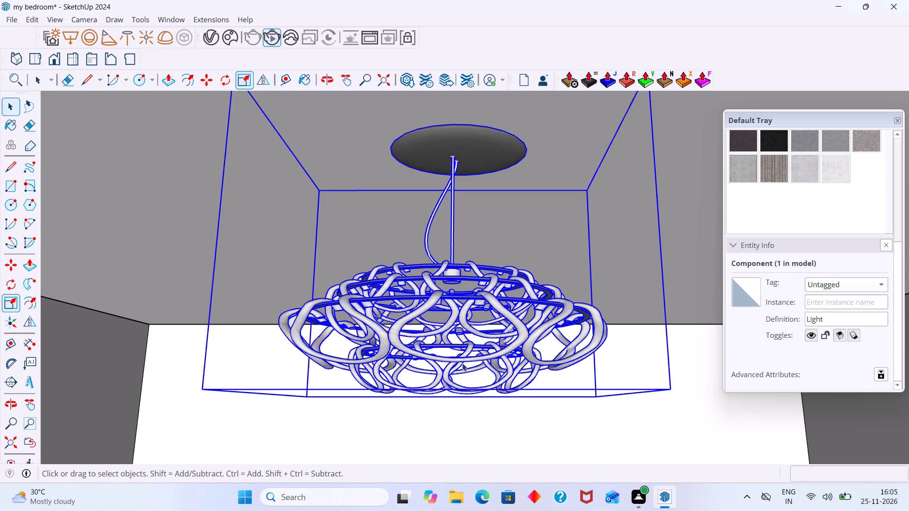
Deselect the pendant and examine its new proportions against the whole bedroom from several viewpoints.
{"action": "scroll", "coordinate": [466, 331], "scroll_direction": "down", "scroll_amount": 20}
{"action": "scroll", "coordinate": [466, 331], "scroll_direction": "down", "scroll_amount": 14}
{"action": "middle_click_drag", "start_coordinate": [454, 304], "coordinate": [446, 326]}
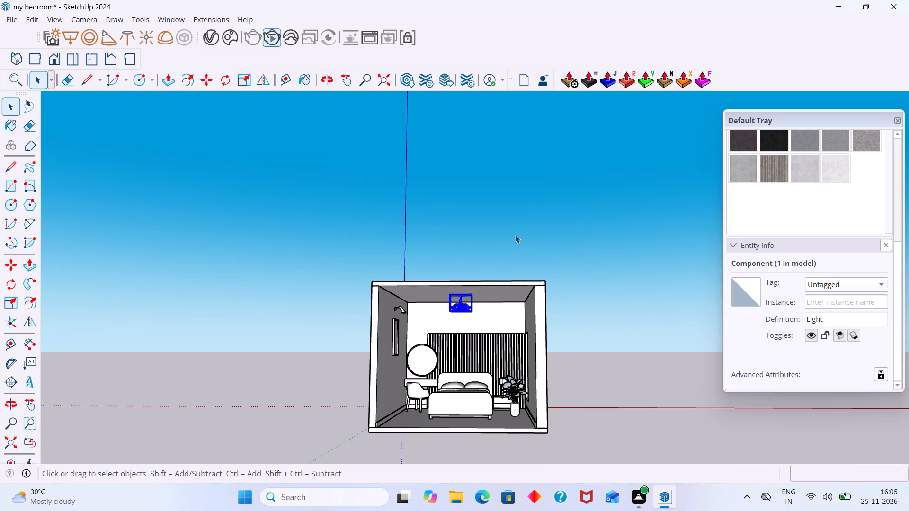
{"action": "left_click", "coordinate": [515, 235]}
{"action": "scroll", "coordinate": [471, 304], "scroll_direction": "up", "scroll_amount": 9}
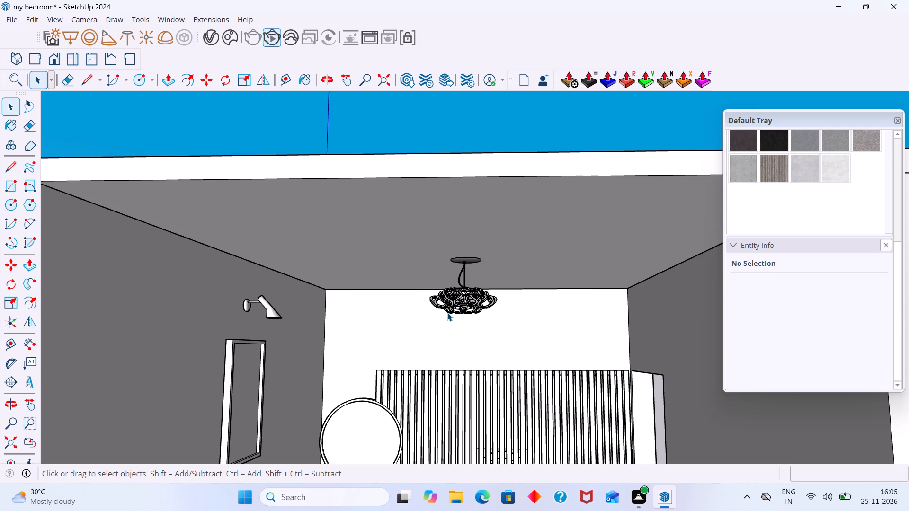
{"action": "scroll", "coordinate": [441, 318], "scroll_direction": "down", "scroll_amount": 16}
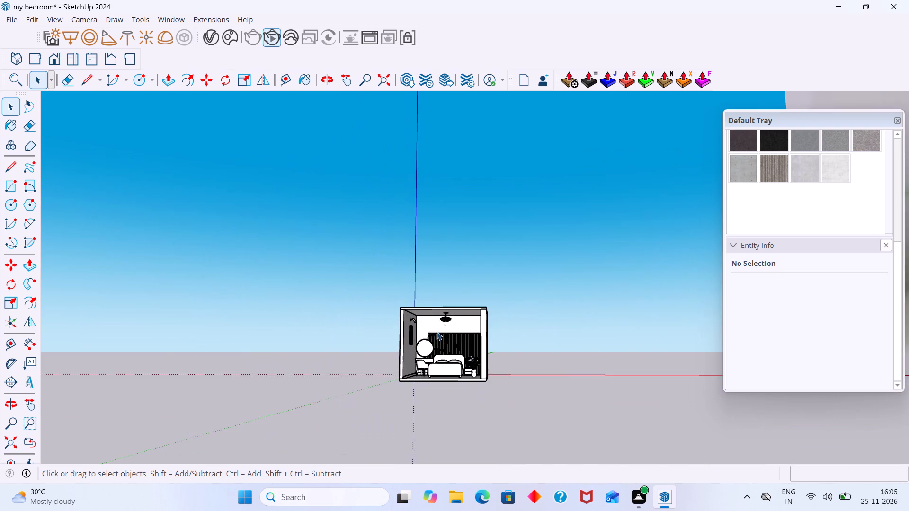
{"action": "middle_click_drag", "start_coordinate": [434, 348], "coordinate": [428, 405]}
{"action": "scroll", "coordinate": [419, 352], "scroll_direction": "up", "scroll_amount": 10}
{"action": "middle_click_drag", "start_coordinate": [415, 324], "coordinate": [416, 290]}
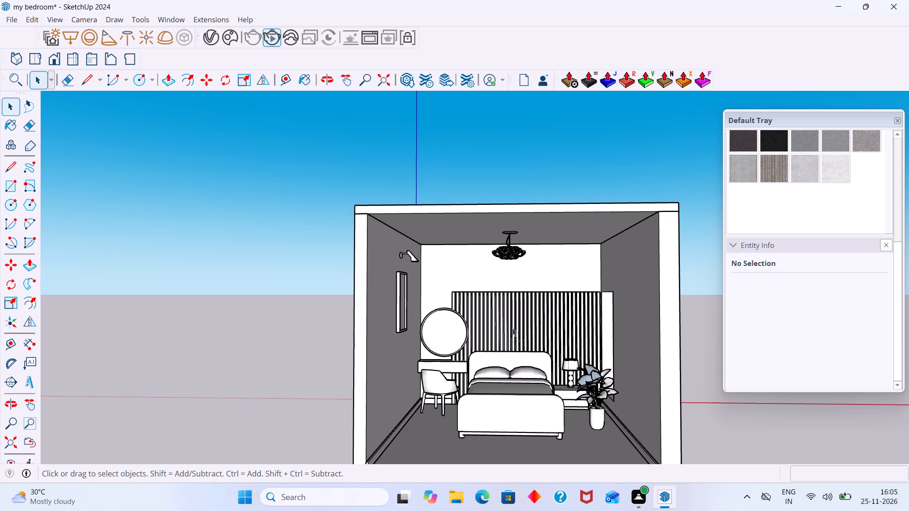
{"action": "middle_click_drag", "start_coordinate": [697, 334], "coordinate": [809, 320]}
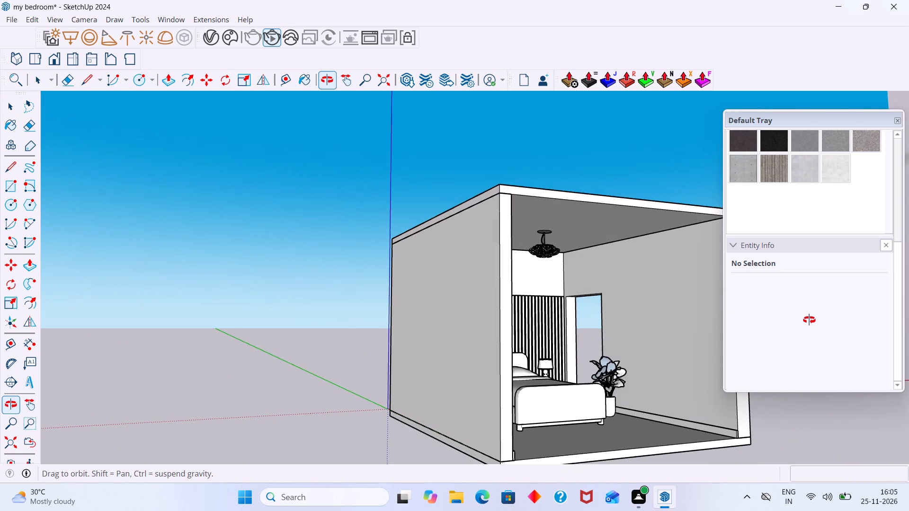
{"action": "middle_click_drag", "start_coordinate": [809, 320], "coordinate": [799, 324]}
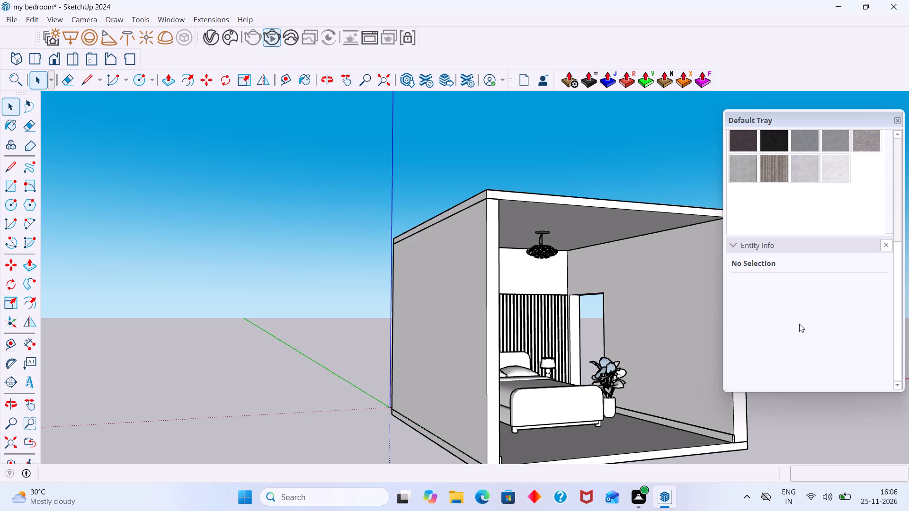
{"action": "middle_click_drag", "start_coordinate": [558, 334], "coordinate": [385, 317]}
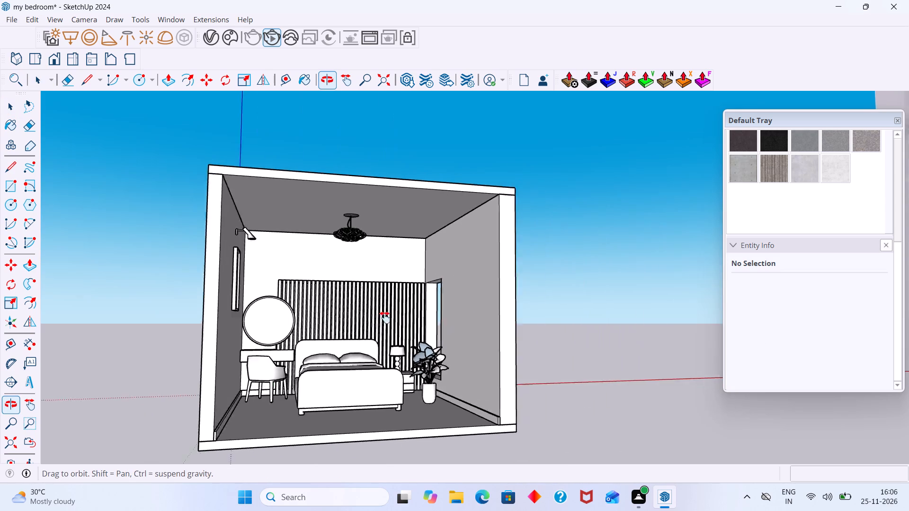
{"action": "middle_click_drag", "start_coordinate": [385, 317], "coordinate": [384, 318]}
{"action": "middle_click_drag", "start_coordinate": [401, 303], "coordinate": [424, 287]}
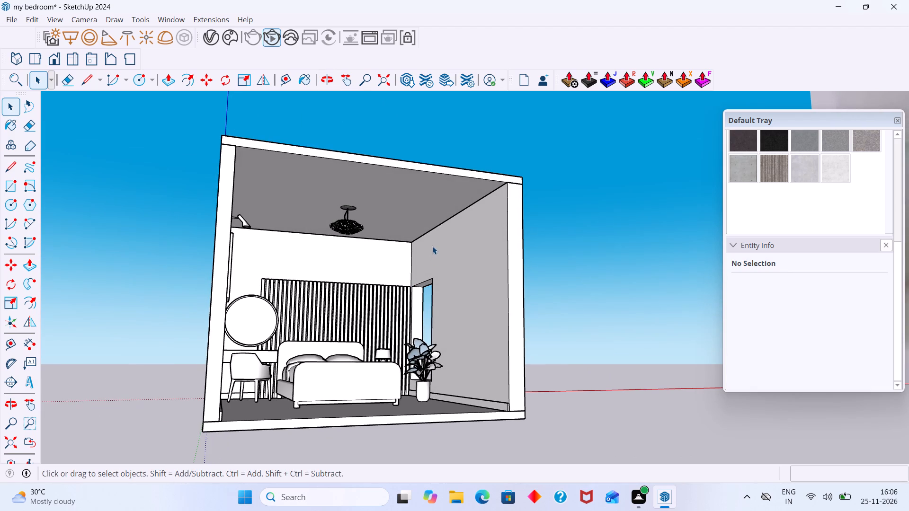
Add a Tape Measure guide line on the ceiling, offset 6" from the edge along the window-side wall.
{"action": "scroll", "coordinate": [433, 238], "scroll_direction": "up", "scroll_amount": 1}
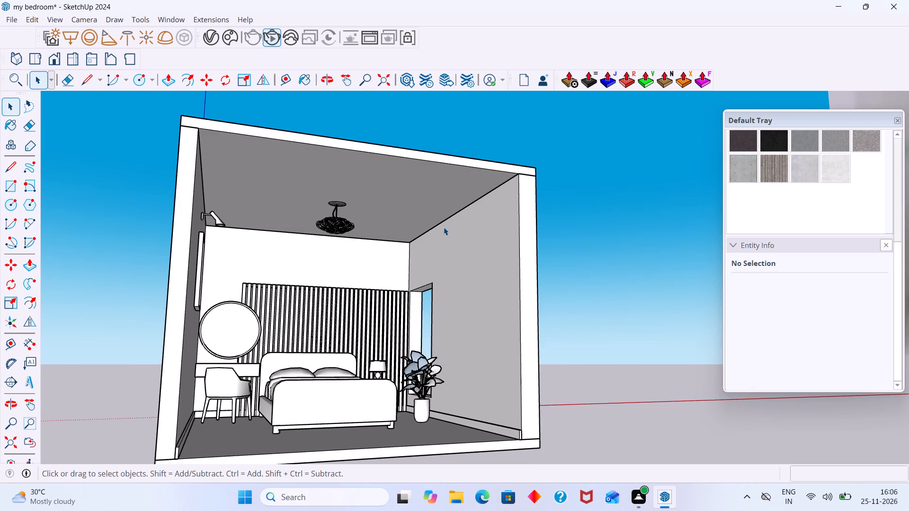
{"action": "scroll", "coordinate": [478, 203], "scroll_direction": "up", "scroll_amount": 8}
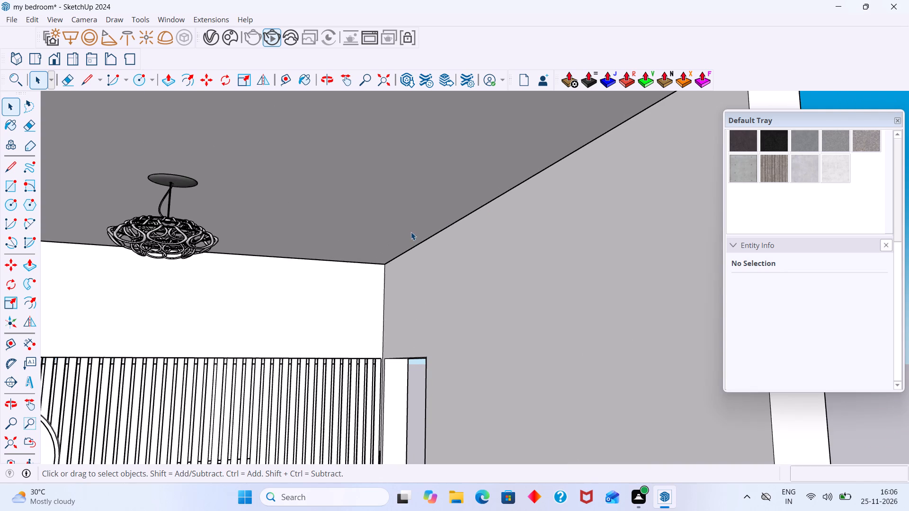
{"action": "key", "text": "t"}
{"action": "left_click", "coordinate": [459, 222]}
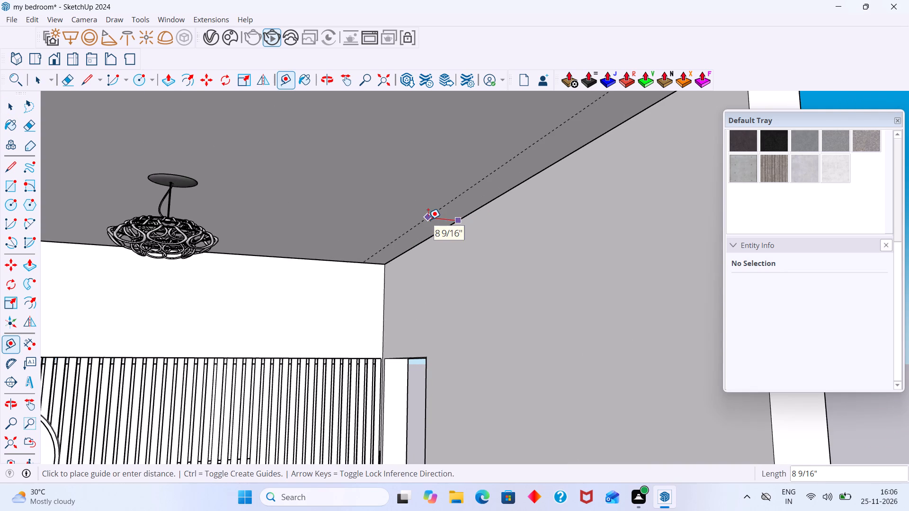
{"action": "type", "text": "6\""}
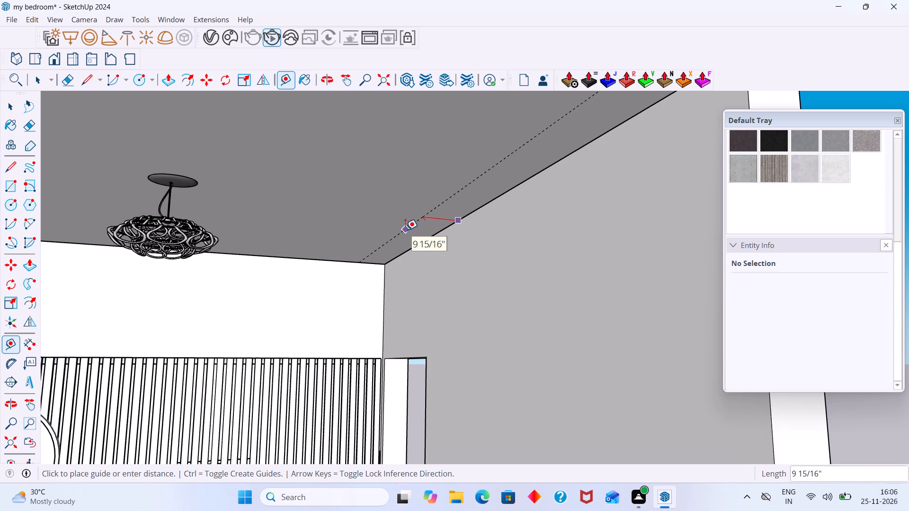
{"action": "type", "text": "6\""}
{"action": "key", "text": "Return"}
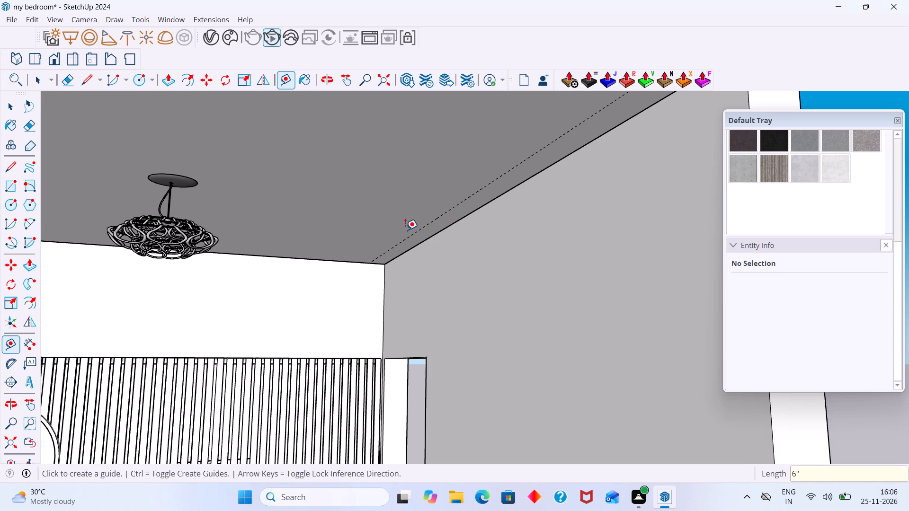
Add a second ceiling guide line offset 6" from the edge along the slatted headboard wall.
{"action": "left_click", "coordinate": [352, 260]}
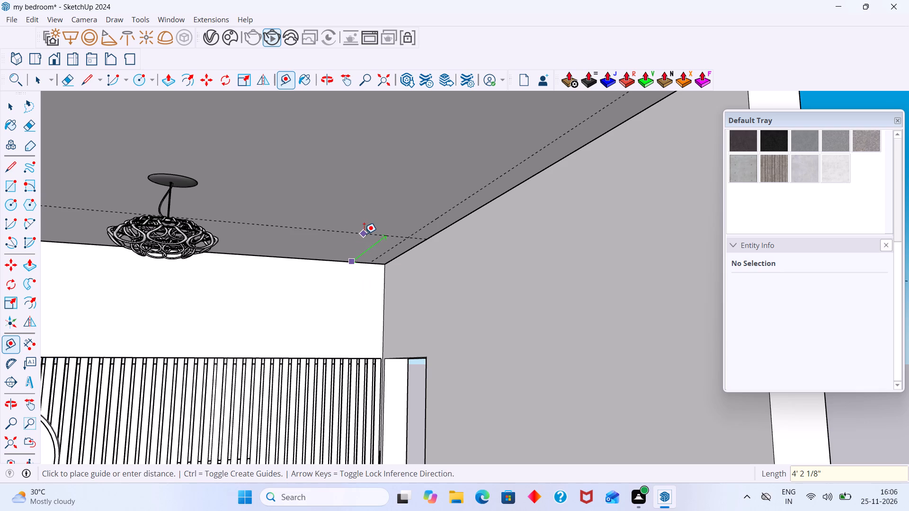
{"action": "type", "text": "6\""}
{"action": "key", "text": "Return"}
{"action": "key", "text": "space"}
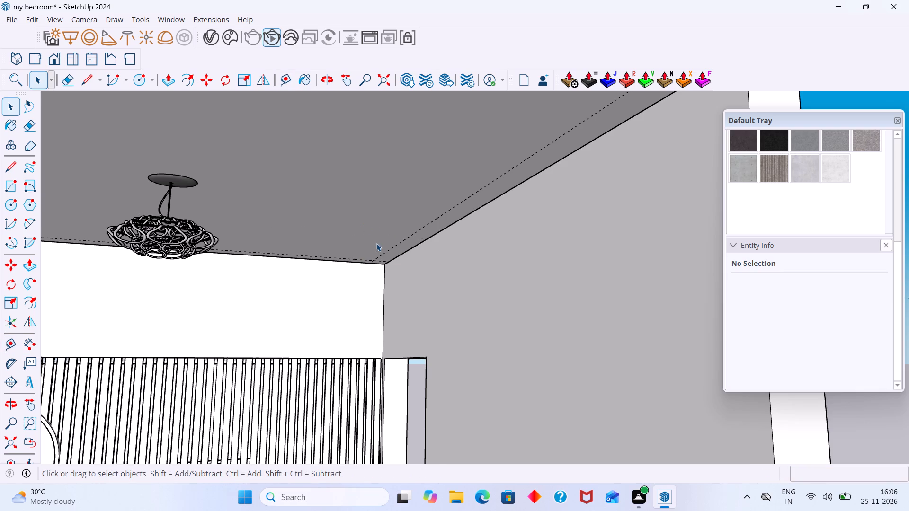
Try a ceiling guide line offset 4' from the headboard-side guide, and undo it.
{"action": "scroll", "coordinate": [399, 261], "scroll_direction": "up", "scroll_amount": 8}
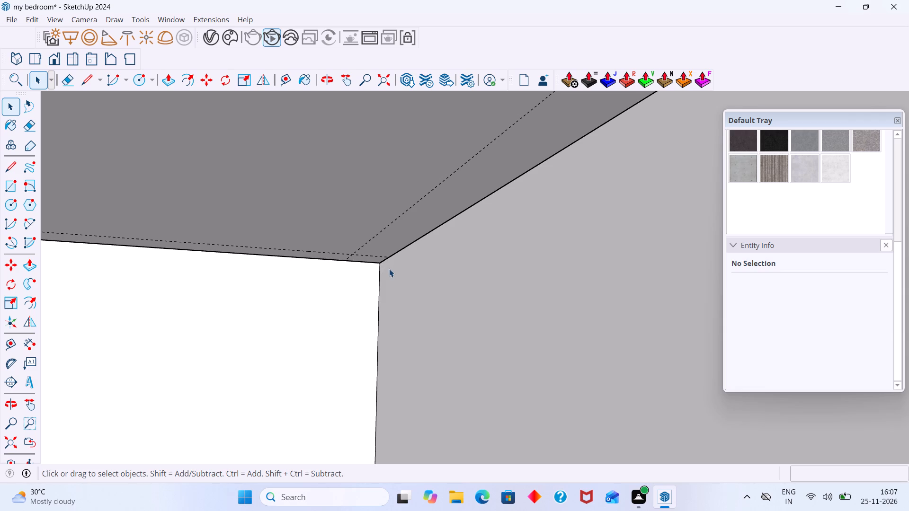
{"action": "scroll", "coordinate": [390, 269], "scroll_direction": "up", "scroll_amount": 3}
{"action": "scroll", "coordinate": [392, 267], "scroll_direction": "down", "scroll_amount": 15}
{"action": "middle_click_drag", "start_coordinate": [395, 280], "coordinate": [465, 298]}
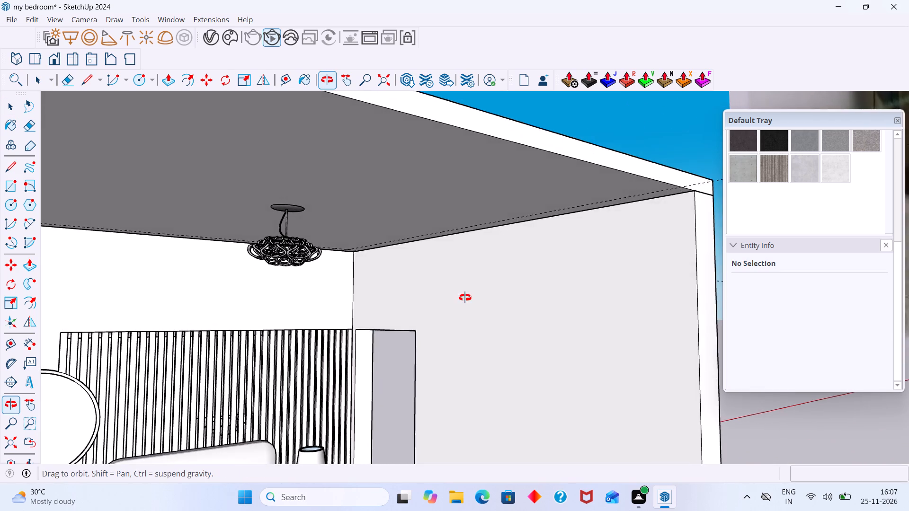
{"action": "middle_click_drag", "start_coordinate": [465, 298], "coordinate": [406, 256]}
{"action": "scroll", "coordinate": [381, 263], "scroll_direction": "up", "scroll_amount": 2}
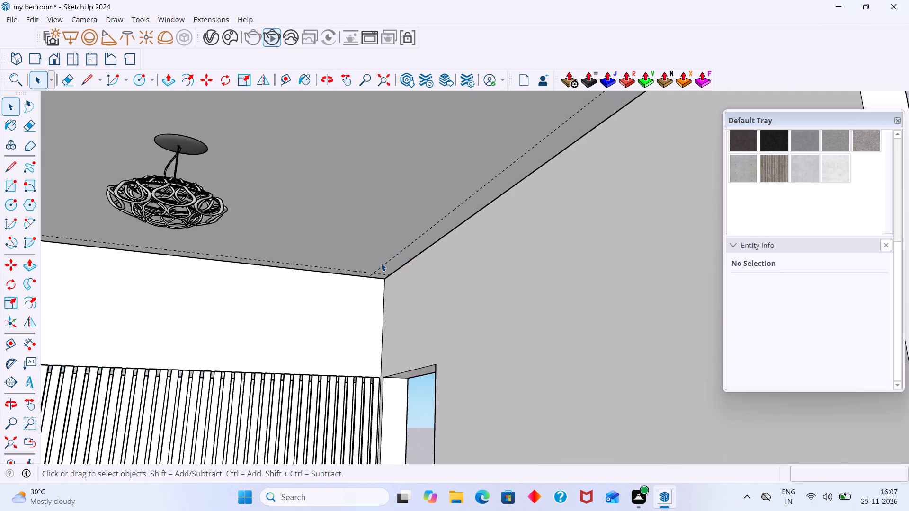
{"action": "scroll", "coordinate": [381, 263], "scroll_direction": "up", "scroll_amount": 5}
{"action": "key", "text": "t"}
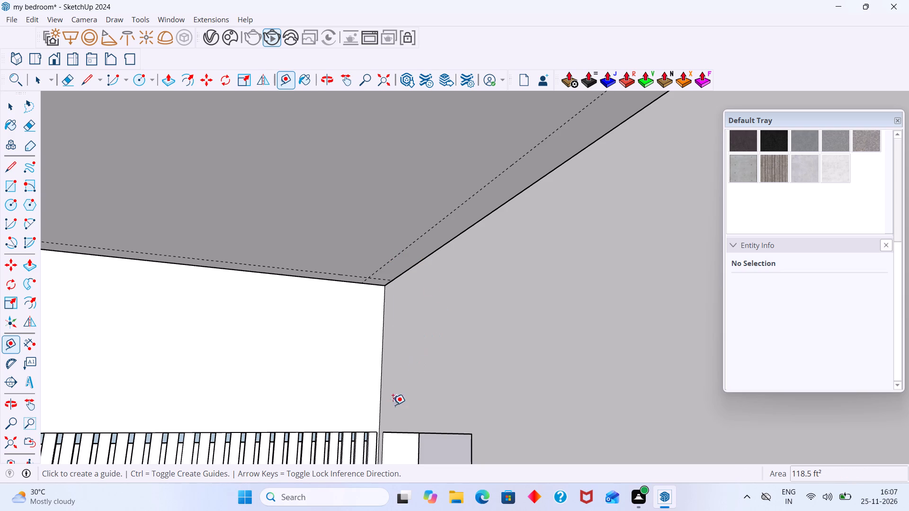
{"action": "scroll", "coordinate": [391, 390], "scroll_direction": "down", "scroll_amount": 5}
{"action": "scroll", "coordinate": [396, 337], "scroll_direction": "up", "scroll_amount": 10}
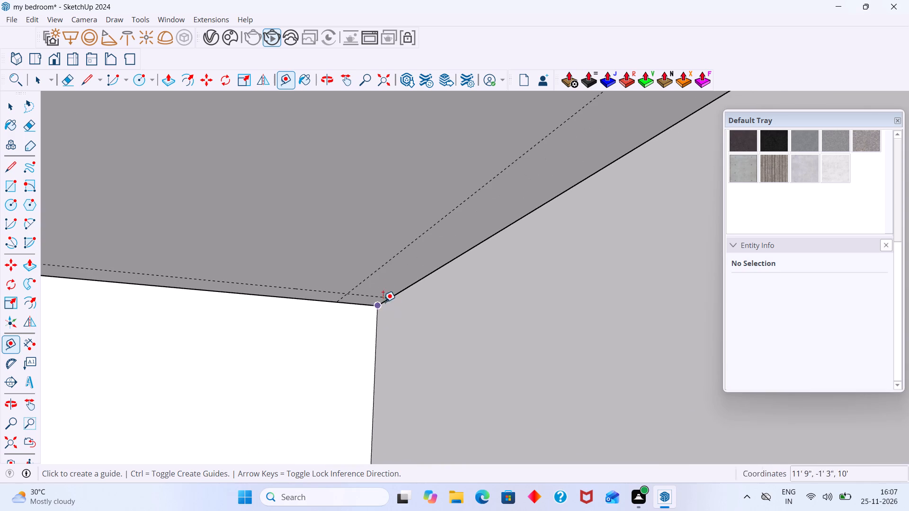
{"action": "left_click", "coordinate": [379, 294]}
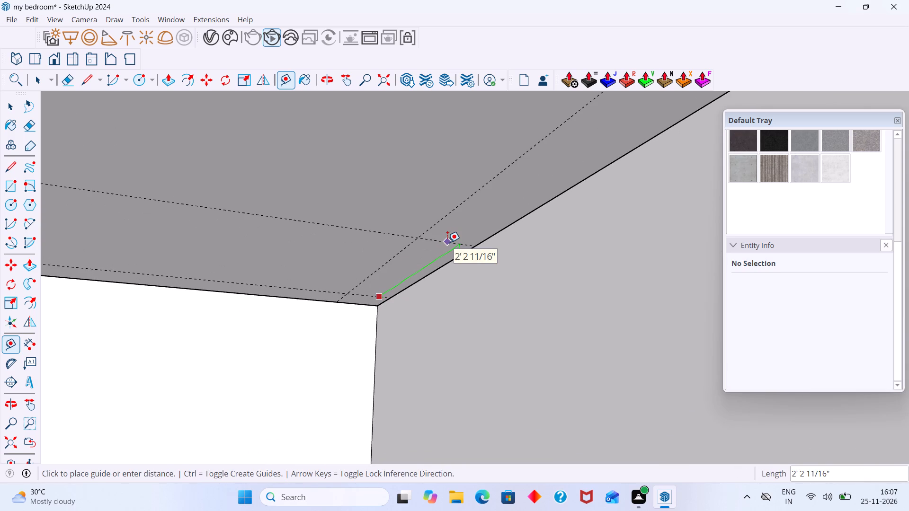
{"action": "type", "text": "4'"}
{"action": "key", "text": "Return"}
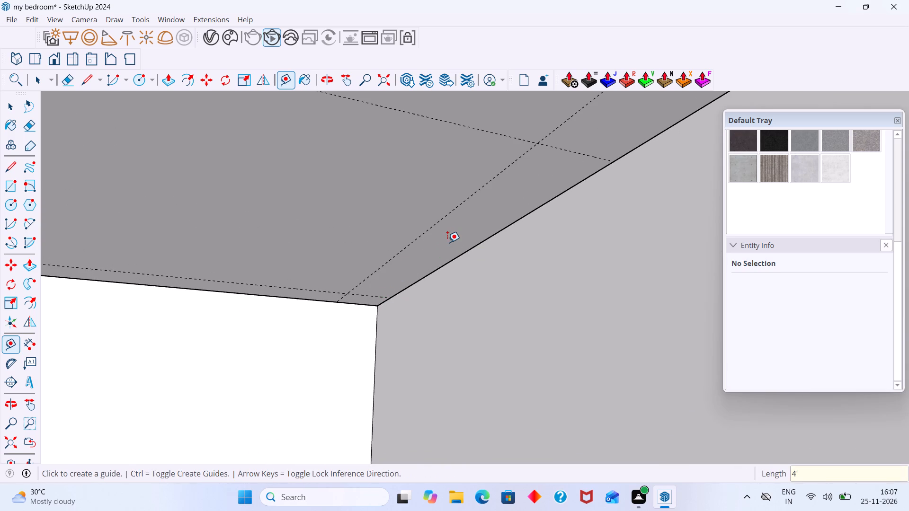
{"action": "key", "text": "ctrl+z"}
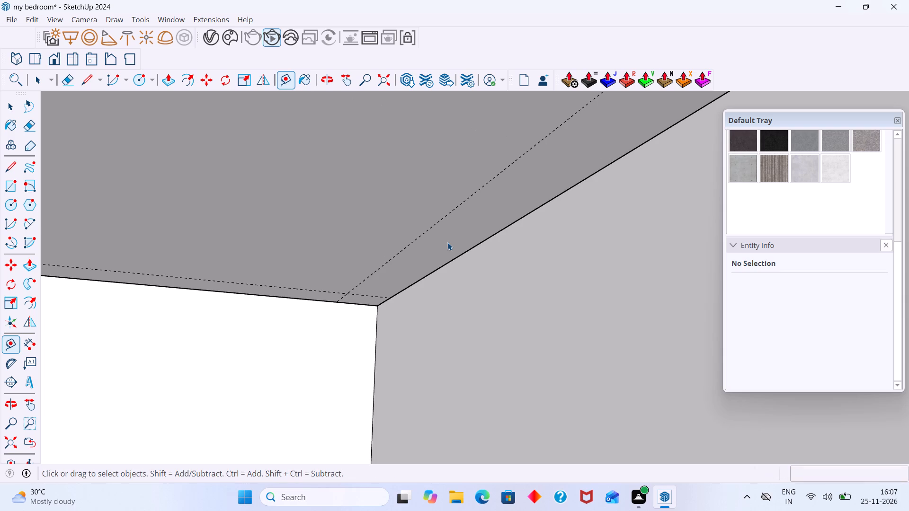
Add a ceiling guide line parallel to the headboard wall, offset 5' from the existing headboard-side guide.
{"action": "key", "text": "t"}
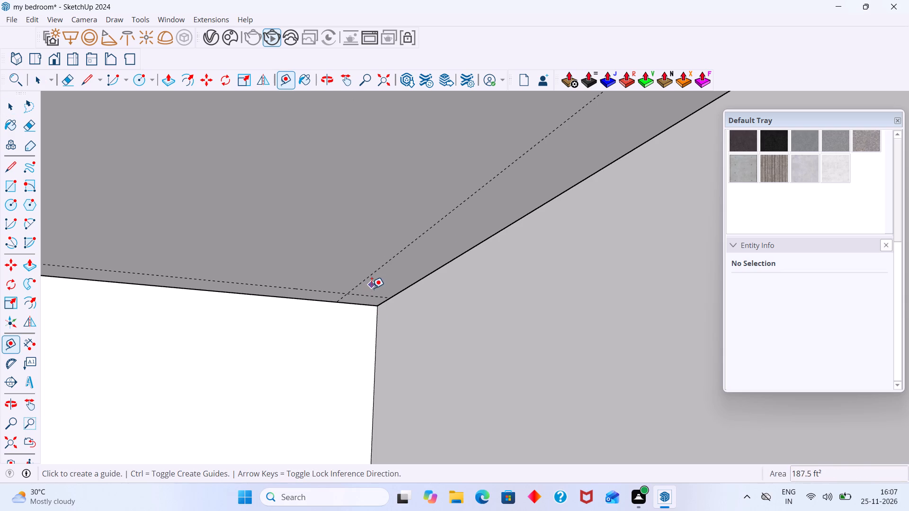
{"action": "left_click", "coordinate": [376, 294]}
{"action": "type", "text": "5'"}
{"action": "key", "text": "Return"}
{"action": "key", "text": "space"}
{"action": "scroll", "coordinate": [446, 251], "scroll_direction": "down", "scroll_amount": 10}
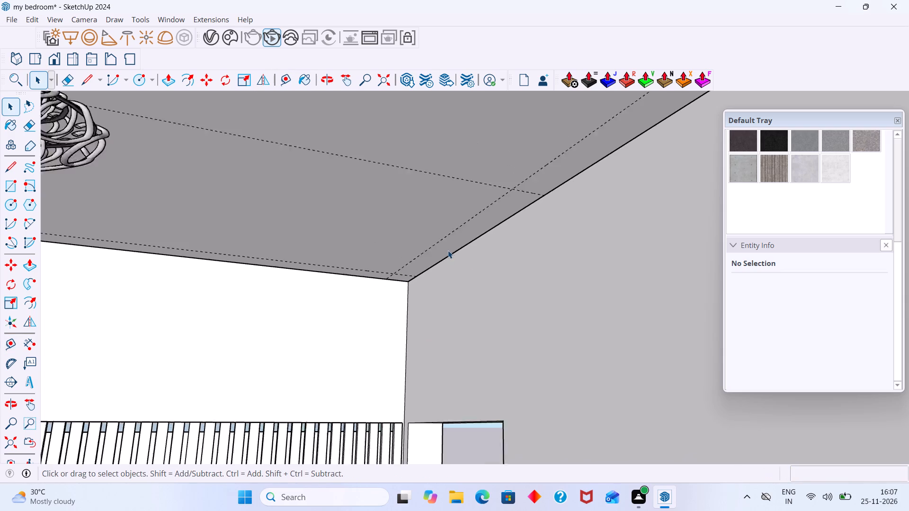
{"action": "scroll", "coordinate": [448, 250], "scroll_direction": "down", "scroll_amount": 1}
{"action": "scroll", "coordinate": [496, 215], "scroll_direction": "up", "scroll_amount": 3}
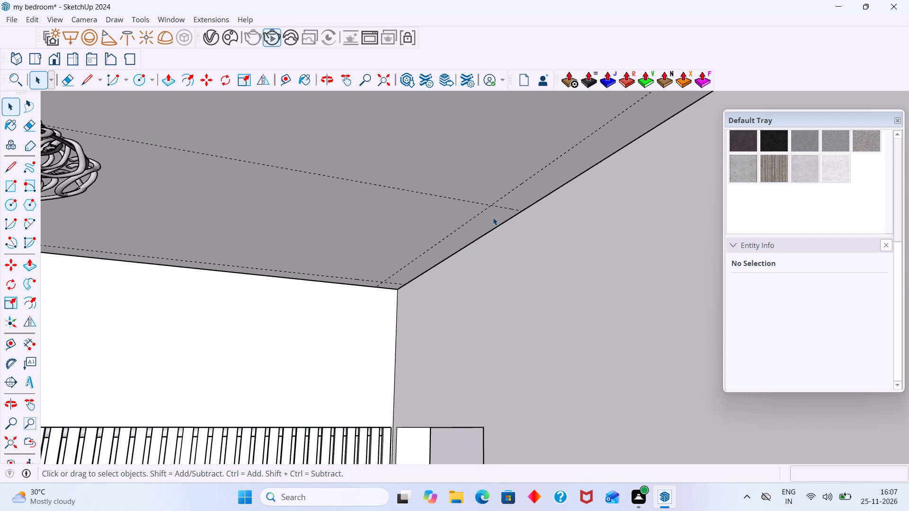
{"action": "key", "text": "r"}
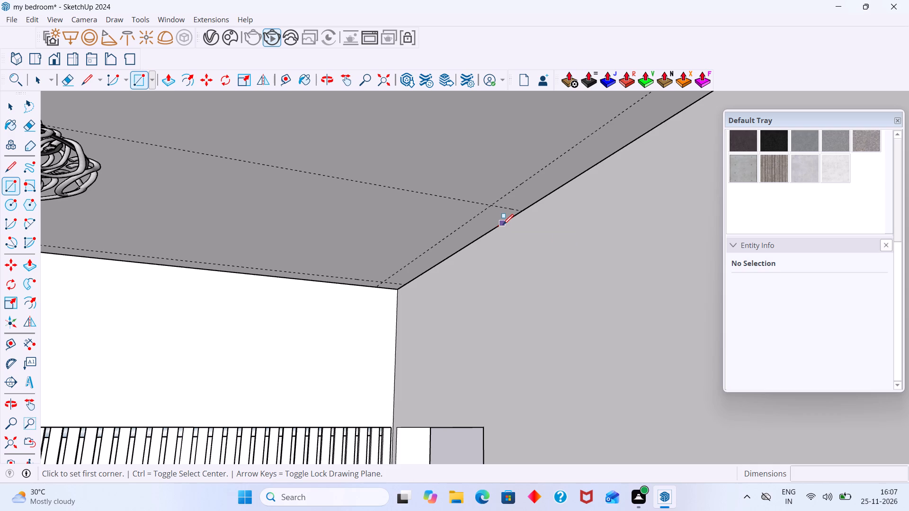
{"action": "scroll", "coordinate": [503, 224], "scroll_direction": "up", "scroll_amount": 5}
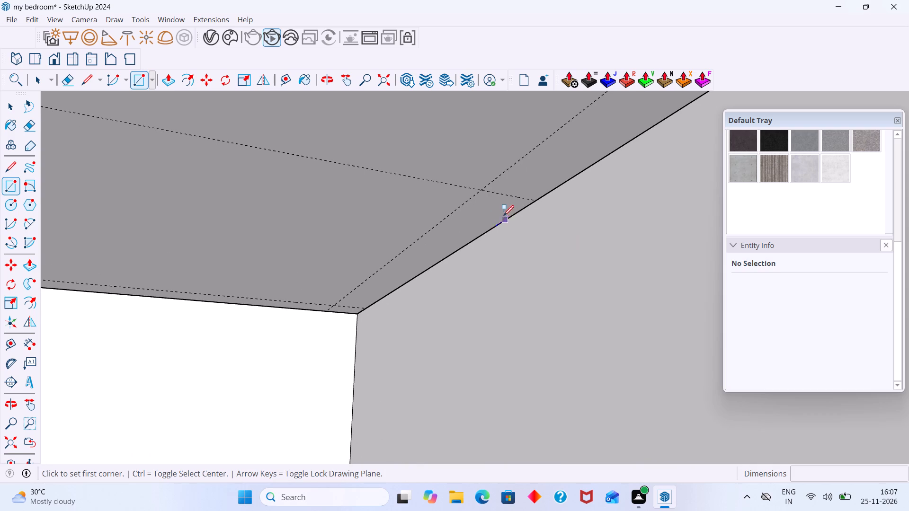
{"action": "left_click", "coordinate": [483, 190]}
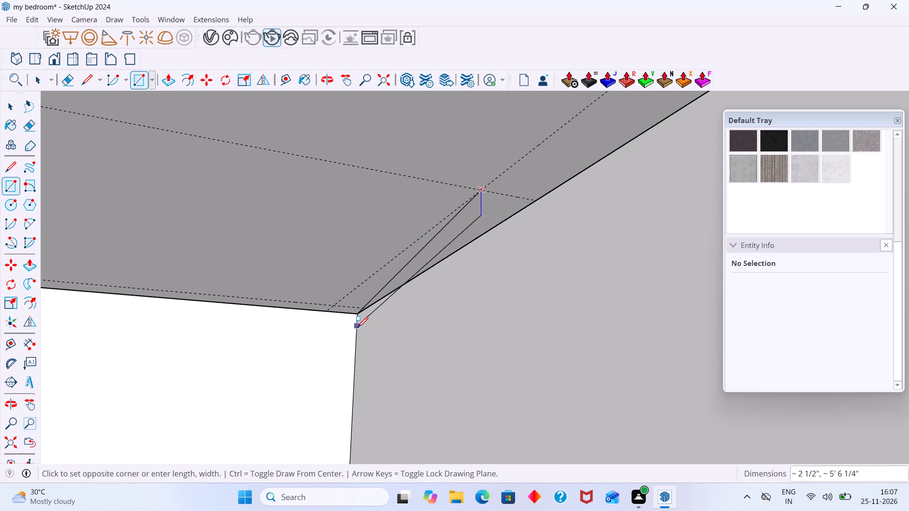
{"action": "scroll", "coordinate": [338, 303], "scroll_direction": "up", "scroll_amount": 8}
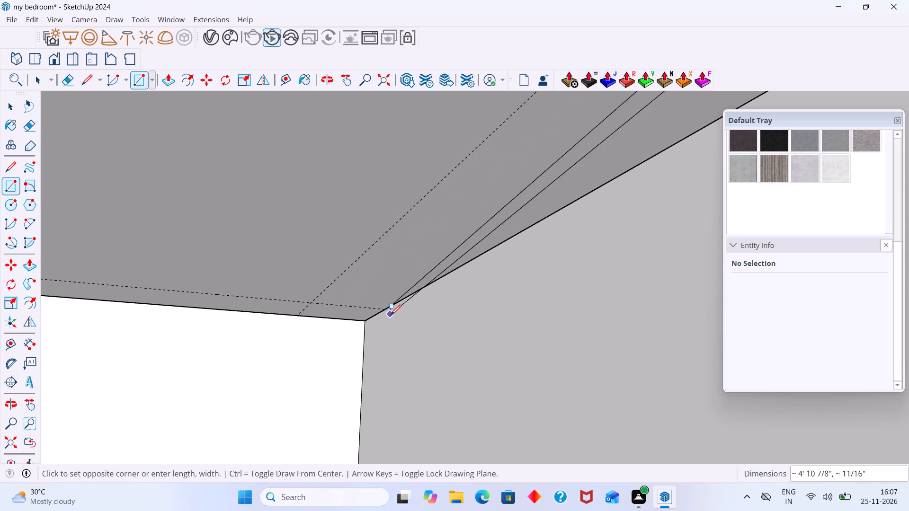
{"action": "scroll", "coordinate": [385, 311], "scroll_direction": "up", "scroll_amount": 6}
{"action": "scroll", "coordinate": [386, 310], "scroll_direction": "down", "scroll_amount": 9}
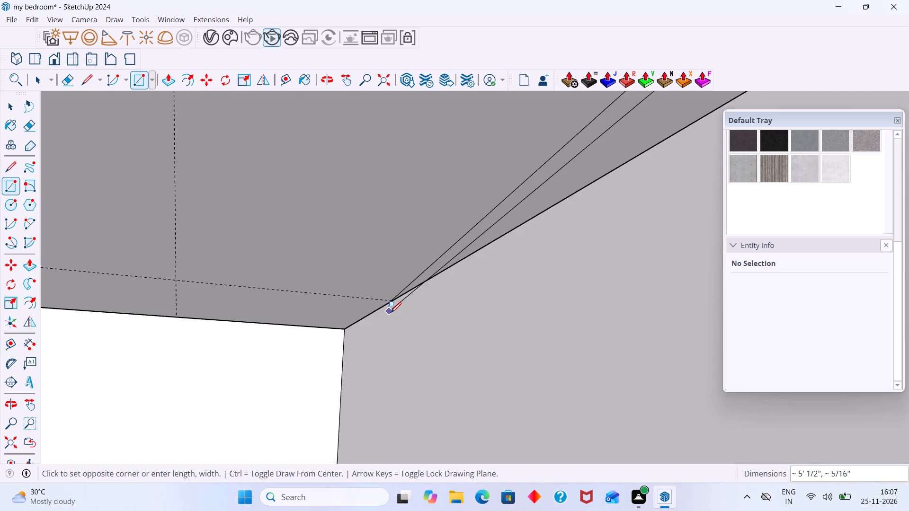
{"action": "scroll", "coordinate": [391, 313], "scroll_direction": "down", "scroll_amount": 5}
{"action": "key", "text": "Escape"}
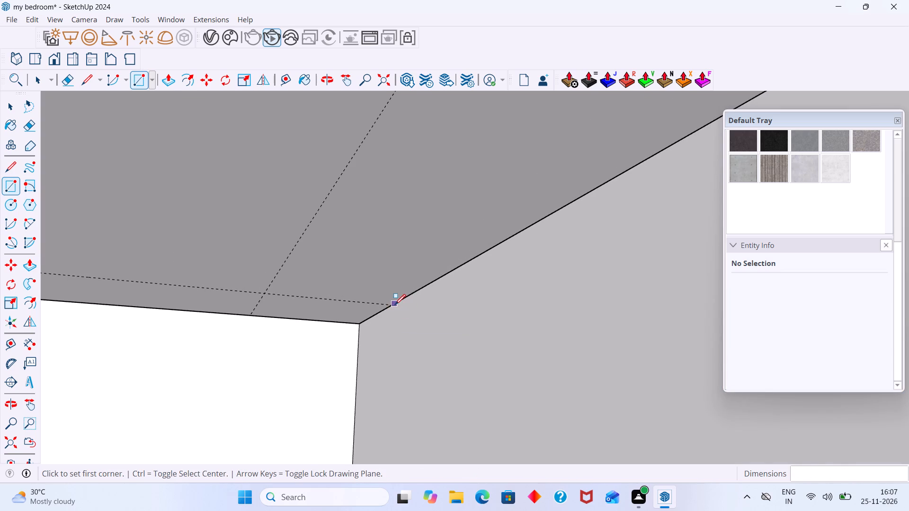
Draw a 5' by 6" rectangle on the ceiling between the guides and the edge of the window-side wall.
{"action": "scroll", "coordinate": [392, 307], "scroll_direction": "up", "scroll_amount": 3}
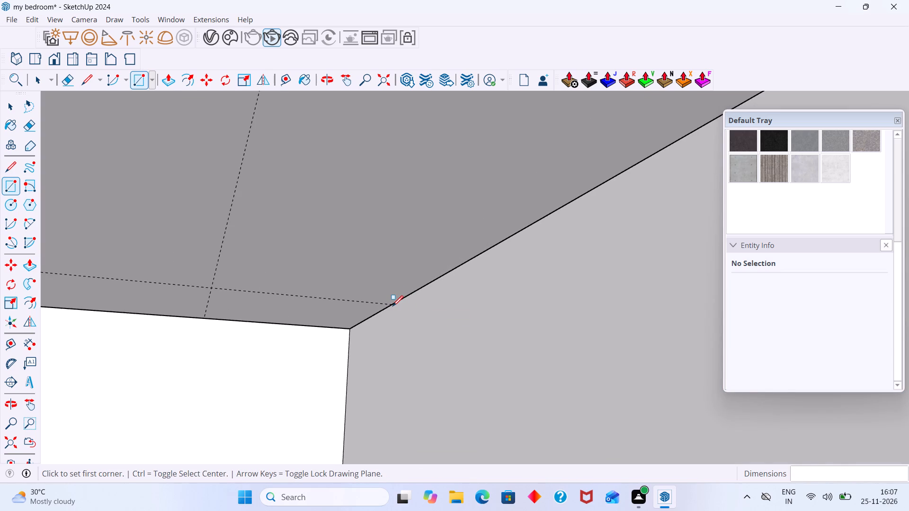
{"action": "left_click", "coordinate": [391, 304]}
{"action": "scroll", "coordinate": [385, 238], "scroll_direction": "down", "scroll_amount": 9}
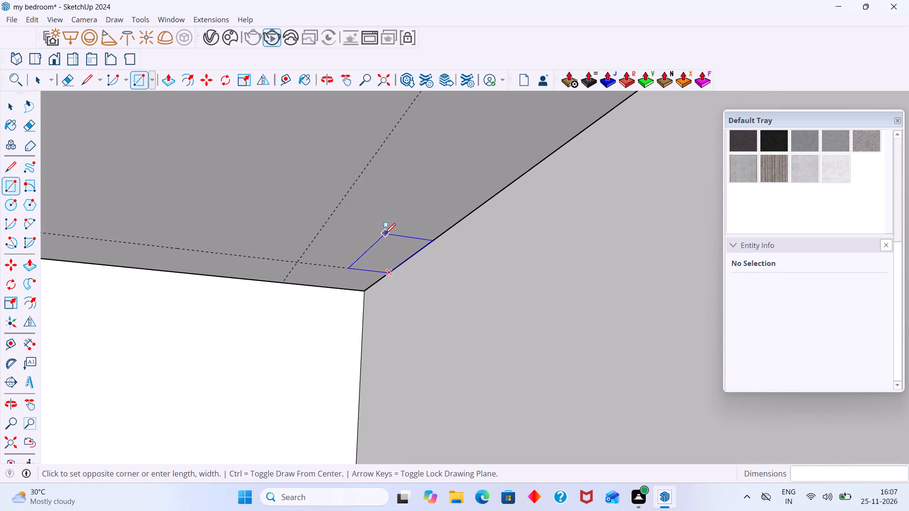
{"action": "scroll", "coordinate": [385, 234], "scroll_direction": "down", "scroll_amount": 6}
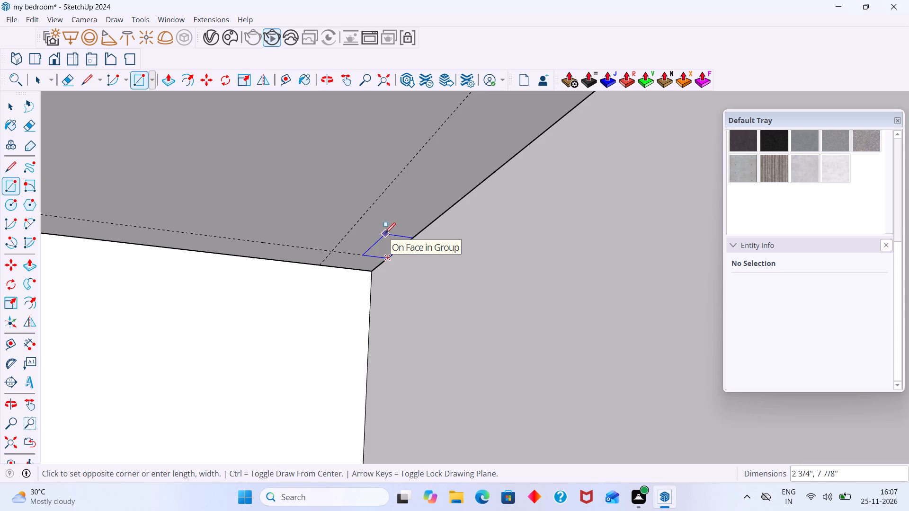
{"action": "scroll", "coordinate": [385, 232], "scroll_direction": "down", "scroll_amount": 13}
{"action": "scroll", "coordinate": [445, 166], "scroll_direction": "up", "scroll_amount": 6}
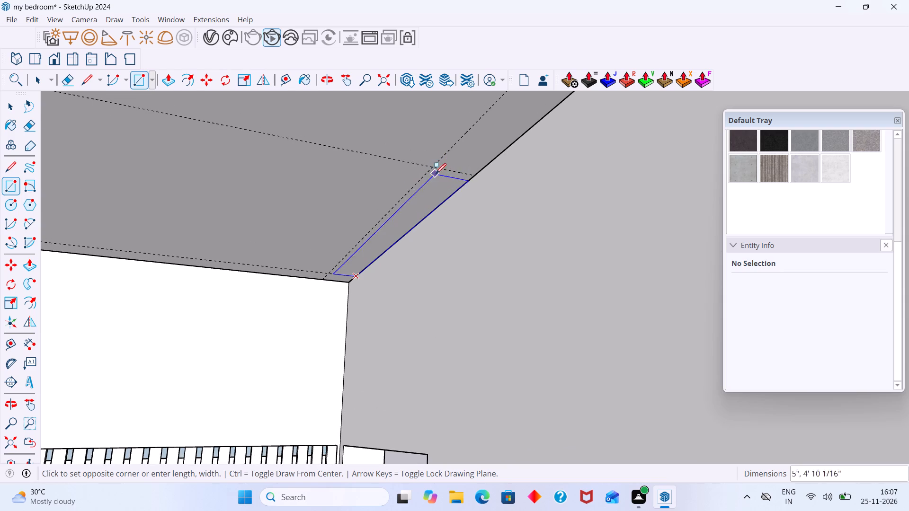
{"action": "left_click", "coordinate": [433, 170]}
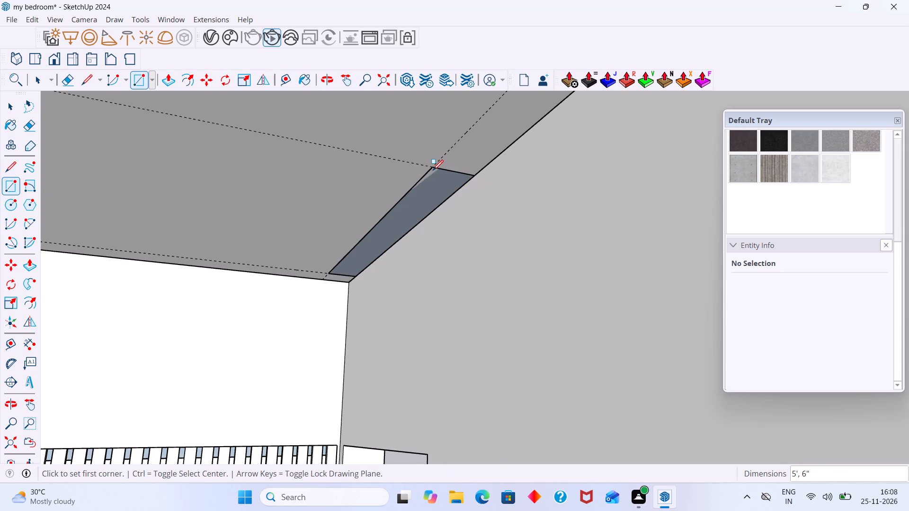
{"action": "key", "text": "space"}
Delete the ceiling rectangle's long edge along the window-side wall.
{"action": "scroll", "coordinate": [458, 194], "scroll_direction": "up", "scroll_amount": 4}
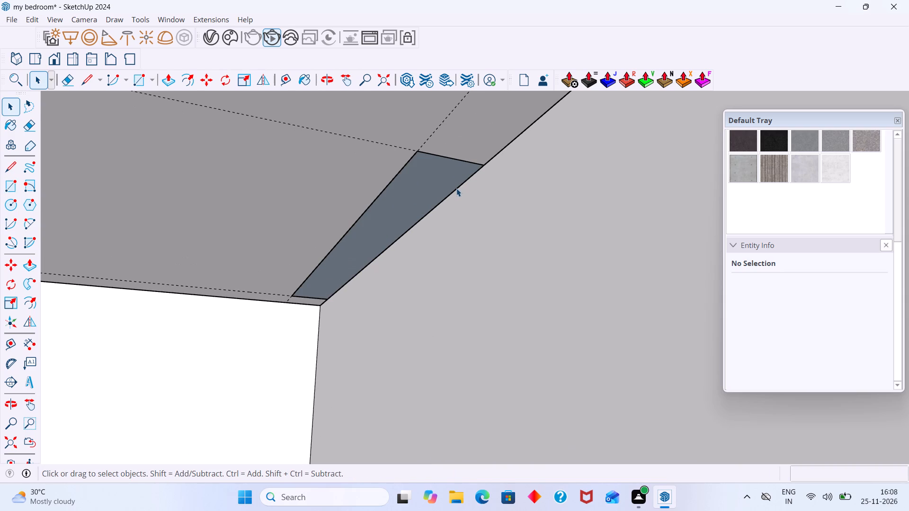
{"action": "left_click", "coordinate": [456, 189]}
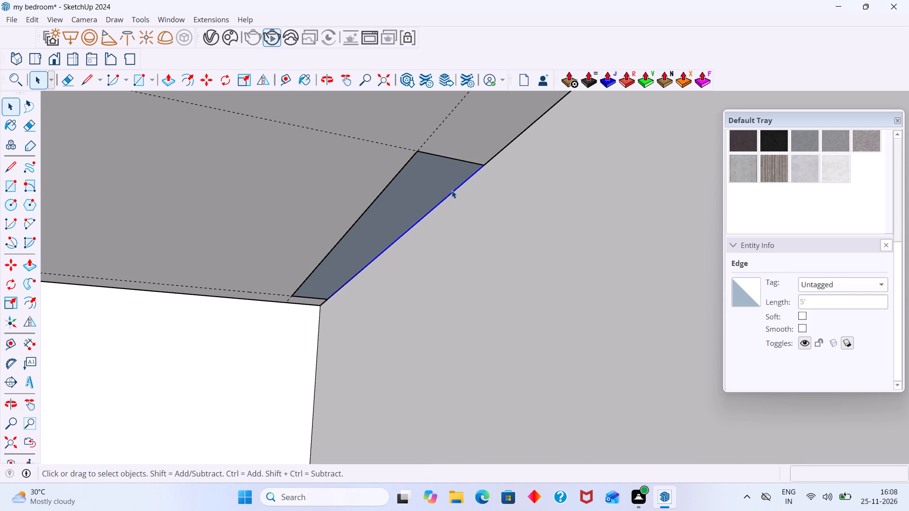
{"action": "key", "text": "Delete"}
Select the rectangle's three remaining edges on the ceiling and offset them 6" inward.
{"action": "scroll", "coordinate": [451, 192], "scroll_direction": "up", "scroll_amount": 4}
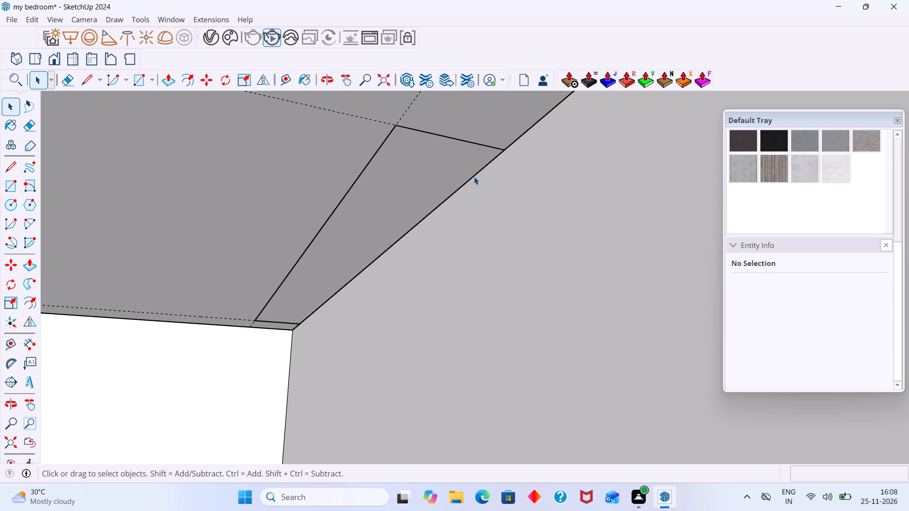
{"action": "left_click", "coordinate": [474, 176]}
{"action": "scroll", "coordinate": [471, 176], "scroll_direction": "down", "scroll_amount": 6}
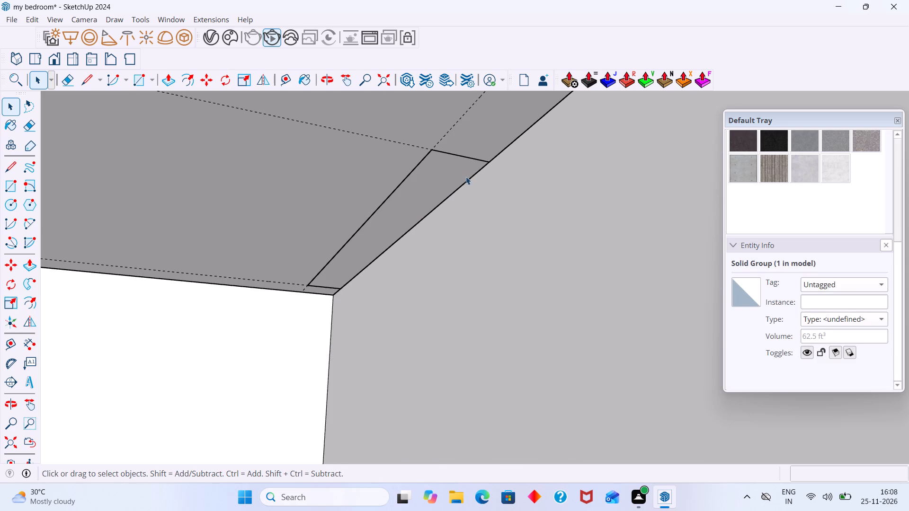
{"action": "scroll", "coordinate": [423, 178], "scroll_direction": "up", "scroll_amount": 6}
{"action": "left_click", "coordinate": [397, 181]}
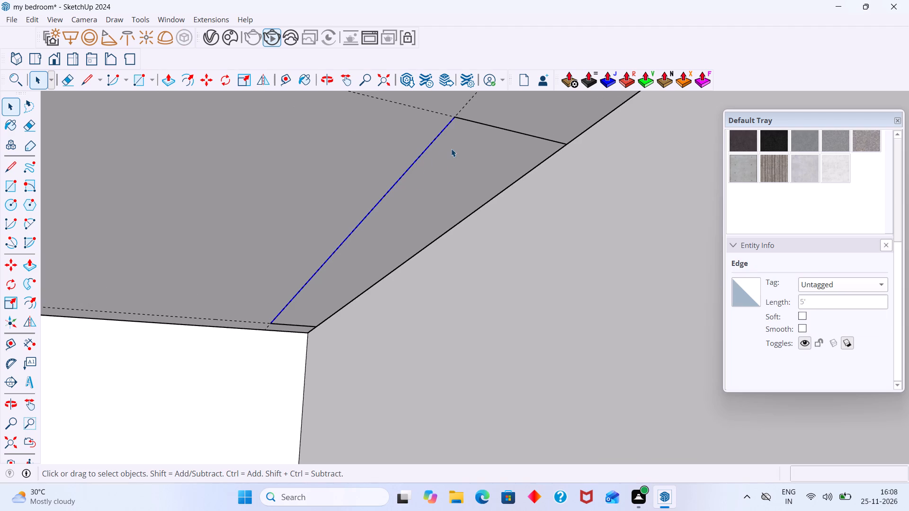
{"action": "left_click", "coordinate": [479, 122], "text": "shift"}
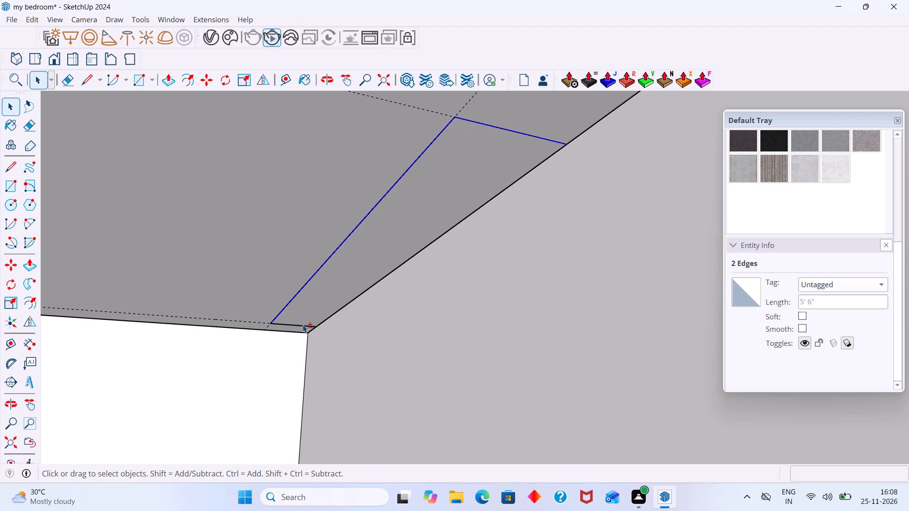
{"action": "left_click", "coordinate": [302, 326], "text": "shift"}
{"action": "key", "text": "f"}
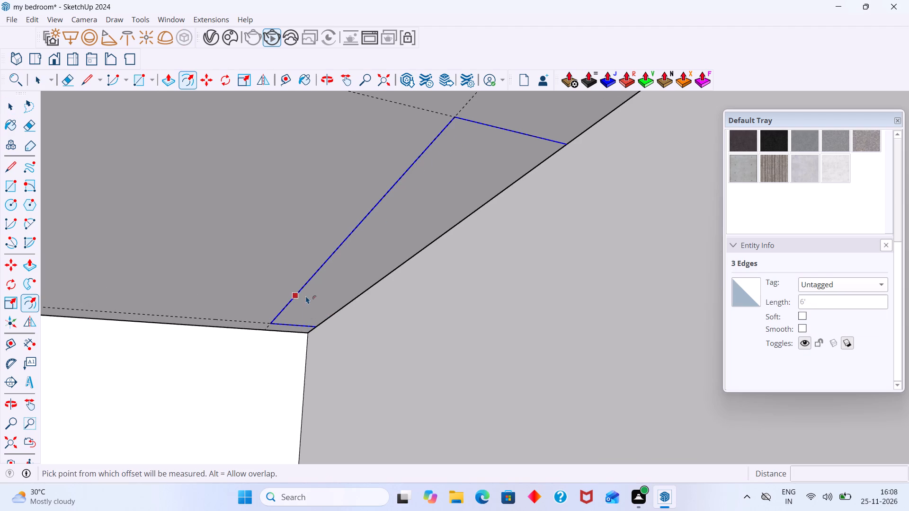
{"action": "left_click", "coordinate": [329, 273]}
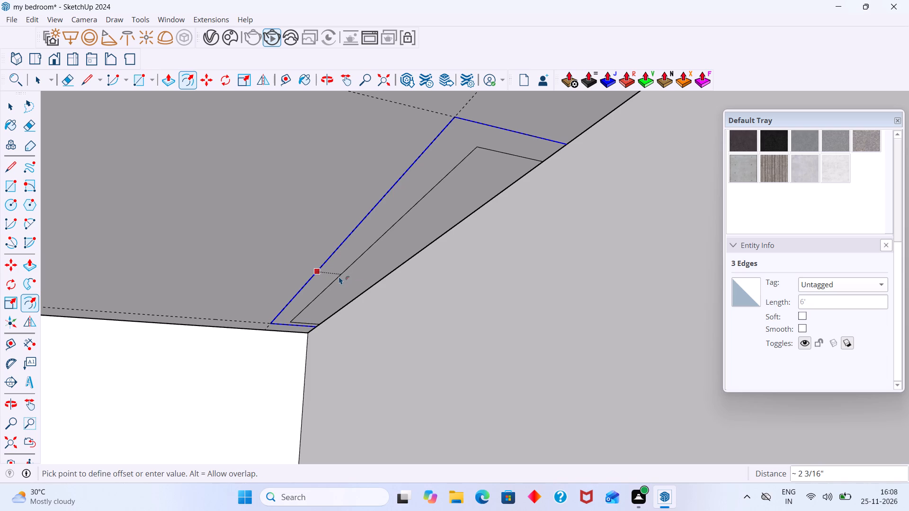
{"action": "type", "text": "6\""}
{"action": "key", "text": "Return"}
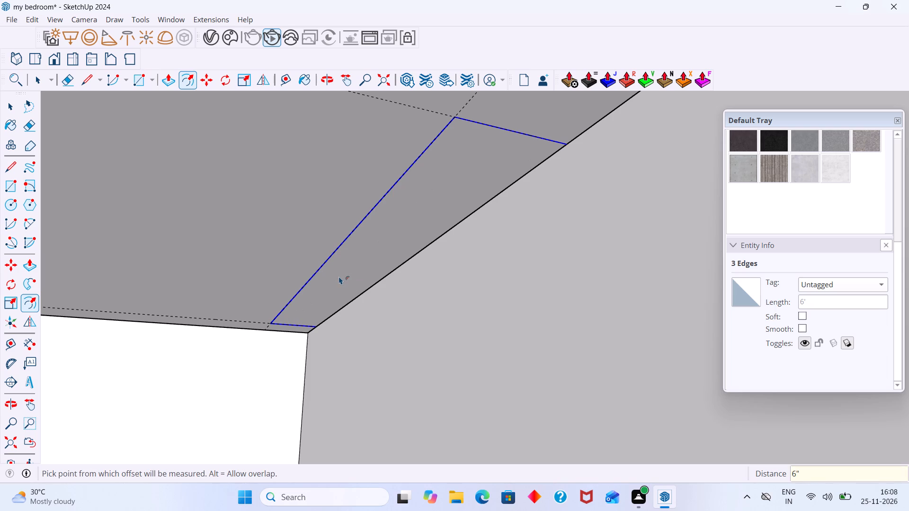
Inspect the outline at the ceiling corner up close, and bring the whole model back into view.
{"action": "scroll", "coordinate": [319, 273], "scroll_direction": "up", "scroll_amount": 14}
{"action": "middle_click_drag", "start_coordinate": [345, 279], "coordinate": [277, 242]}
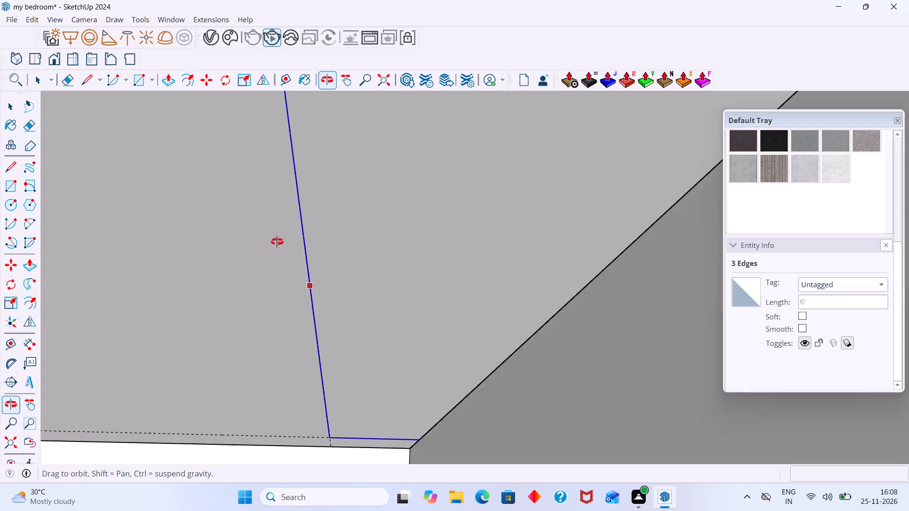
{"action": "middle_click_drag", "start_coordinate": [277, 242], "coordinate": [254, 234]}
{"action": "scroll", "coordinate": [258, 236], "scroll_direction": "up", "scroll_amount": 3}
{"action": "scroll", "coordinate": [291, 241], "scroll_direction": "down", "scroll_amount": 15}
{"action": "scroll", "coordinate": [332, 246], "scroll_direction": "down", "scroll_amount": 2}
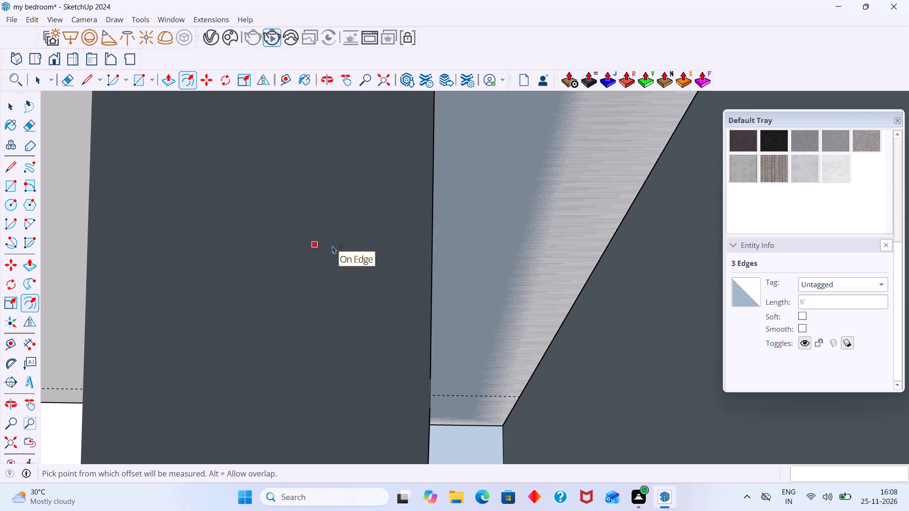
{"action": "scroll", "coordinate": [332, 246], "scroll_direction": "down", "scroll_amount": 6}
{"action": "left_click", "coordinate": [6, 443]}
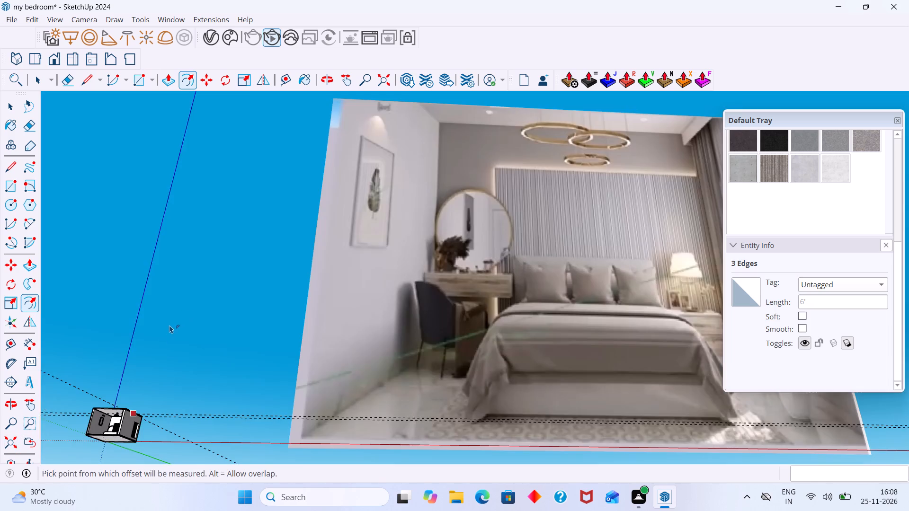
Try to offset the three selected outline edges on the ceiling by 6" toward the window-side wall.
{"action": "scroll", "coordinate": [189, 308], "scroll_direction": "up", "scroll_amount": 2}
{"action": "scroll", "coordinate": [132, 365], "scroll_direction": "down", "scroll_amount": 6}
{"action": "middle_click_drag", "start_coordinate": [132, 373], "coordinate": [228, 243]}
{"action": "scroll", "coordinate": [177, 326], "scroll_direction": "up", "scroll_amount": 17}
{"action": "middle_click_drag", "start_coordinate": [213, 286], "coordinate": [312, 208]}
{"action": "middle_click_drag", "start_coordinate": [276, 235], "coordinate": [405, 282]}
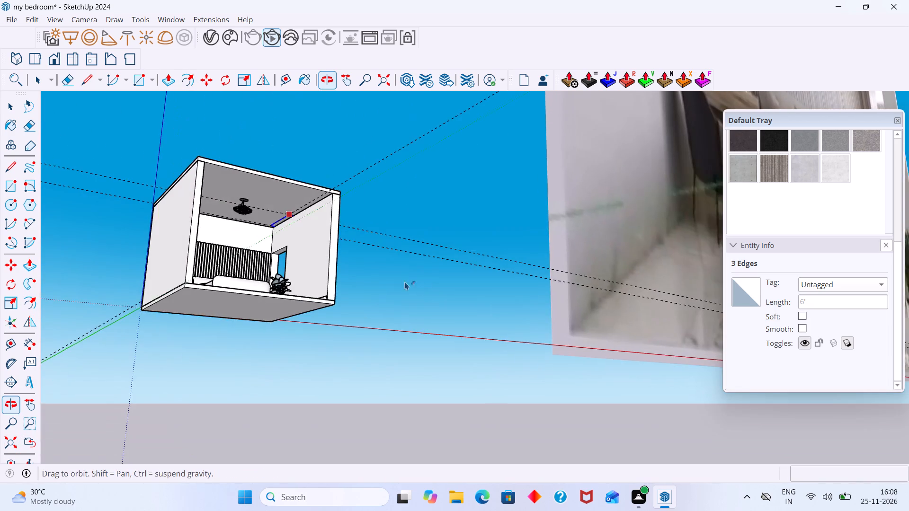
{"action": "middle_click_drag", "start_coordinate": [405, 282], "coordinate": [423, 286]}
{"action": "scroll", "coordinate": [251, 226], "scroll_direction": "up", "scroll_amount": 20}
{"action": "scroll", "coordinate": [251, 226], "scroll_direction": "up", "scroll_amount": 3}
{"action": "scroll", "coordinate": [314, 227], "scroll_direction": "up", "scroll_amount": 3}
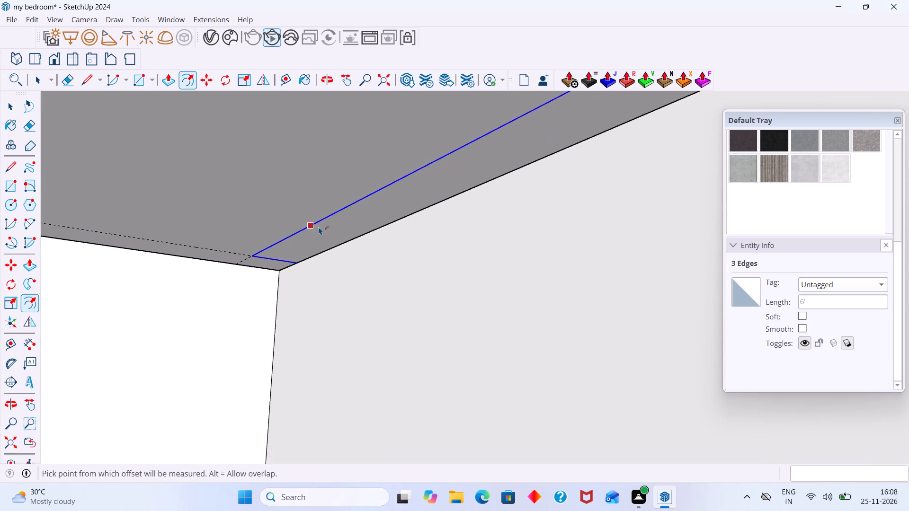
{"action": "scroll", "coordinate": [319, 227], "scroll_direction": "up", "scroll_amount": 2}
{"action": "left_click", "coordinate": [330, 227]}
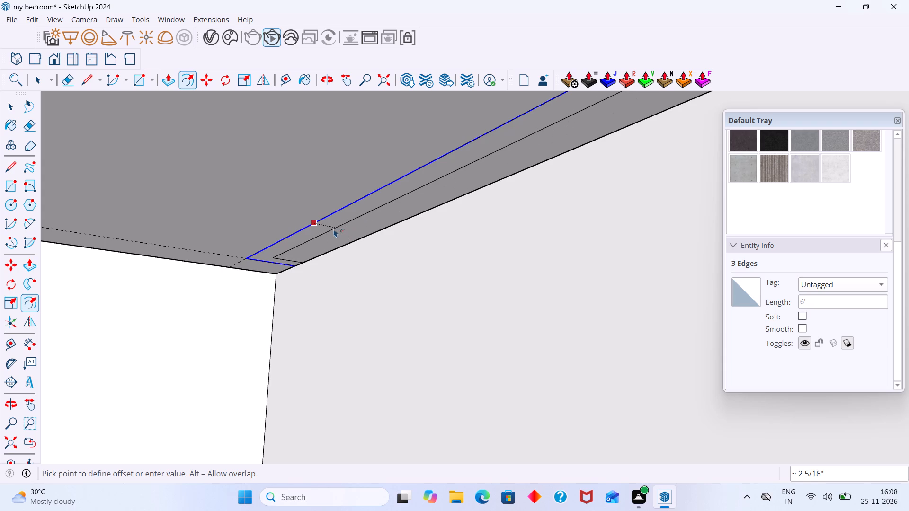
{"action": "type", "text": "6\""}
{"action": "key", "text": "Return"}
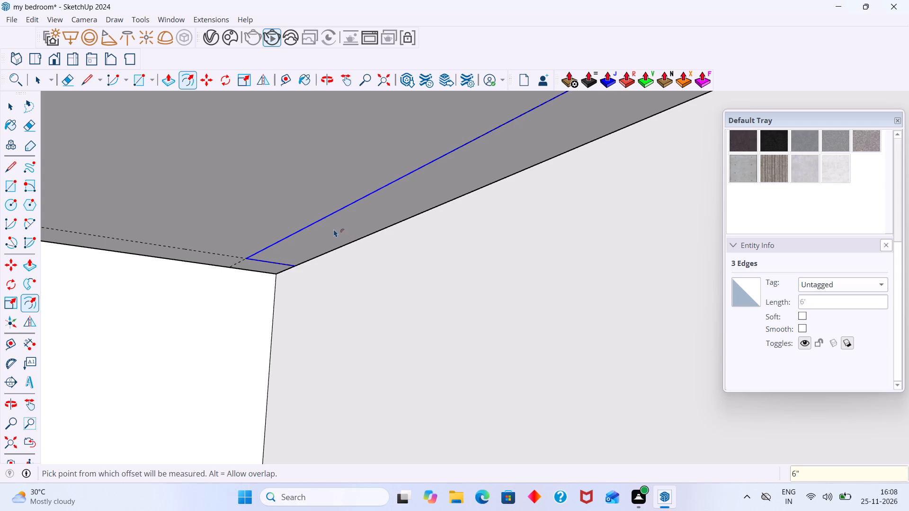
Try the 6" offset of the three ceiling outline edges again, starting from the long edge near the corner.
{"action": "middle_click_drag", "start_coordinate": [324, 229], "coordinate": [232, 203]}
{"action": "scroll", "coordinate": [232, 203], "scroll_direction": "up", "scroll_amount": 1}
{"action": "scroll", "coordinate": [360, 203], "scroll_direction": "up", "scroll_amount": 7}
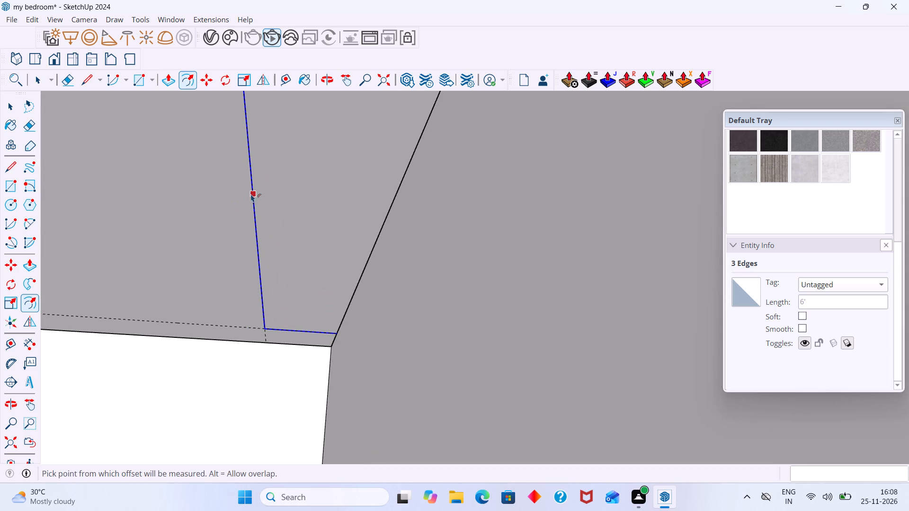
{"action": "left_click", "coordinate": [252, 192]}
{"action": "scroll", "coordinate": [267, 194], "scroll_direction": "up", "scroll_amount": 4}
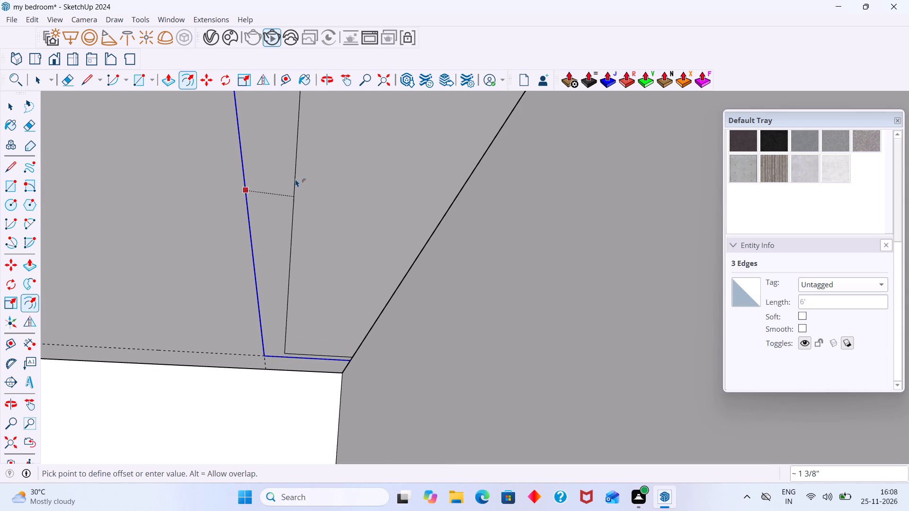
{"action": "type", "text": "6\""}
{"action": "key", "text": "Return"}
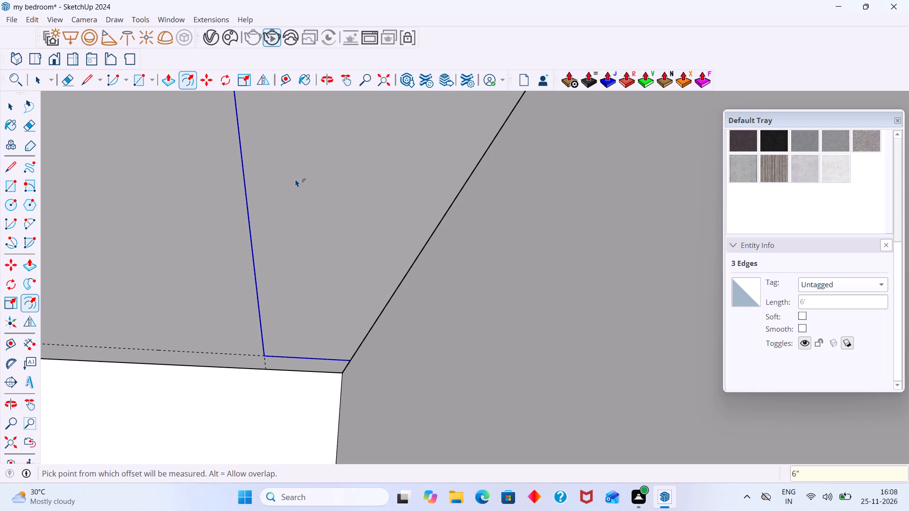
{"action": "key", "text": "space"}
Examine the outline at the ceiling corner up close and its position within the whole room.
{"action": "scroll", "coordinate": [250, 274], "scroll_direction": "up", "scroll_amount": 8}
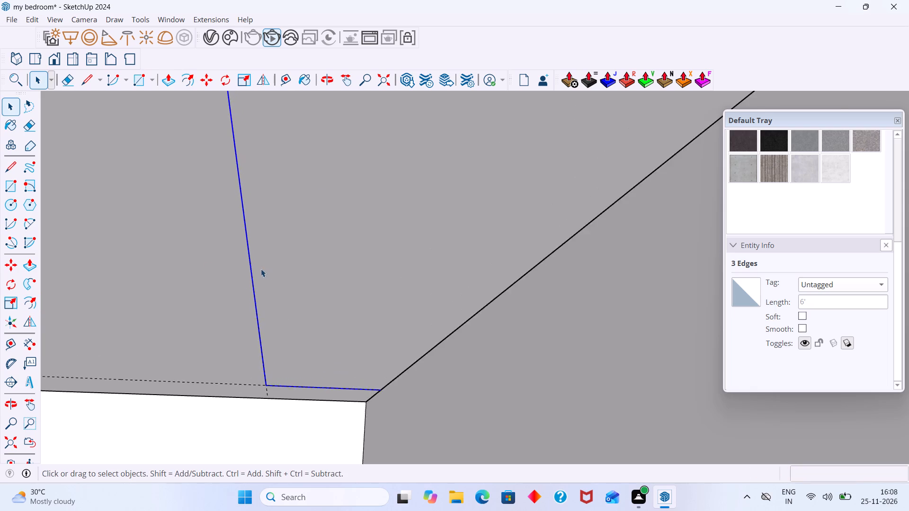
{"action": "scroll", "coordinate": [261, 269], "scroll_direction": "up", "scroll_amount": 20}
{"action": "scroll", "coordinate": [261, 269], "scroll_direction": "up", "scroll_amount": 5}
{"action": "scroll", "coordinate": [250, 223], "scroll_direction": "down", "scroll_amount": 11}
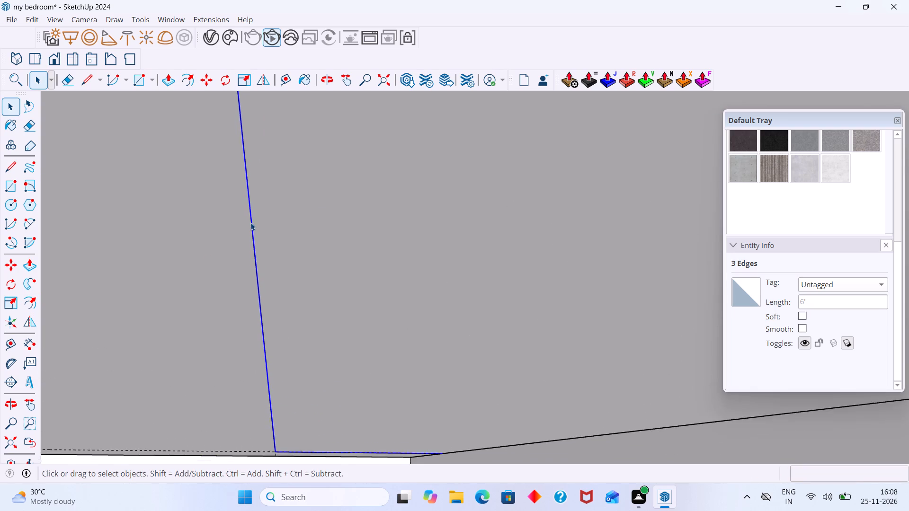
{"action": "scroll", "coordinate": [250, 222], "scroll_direction": "down", "scroll_amount": 20}
{"action": "scroll", "coordinate": [250, 222], "scroll_direction": "down", "scroll_amount": 18}
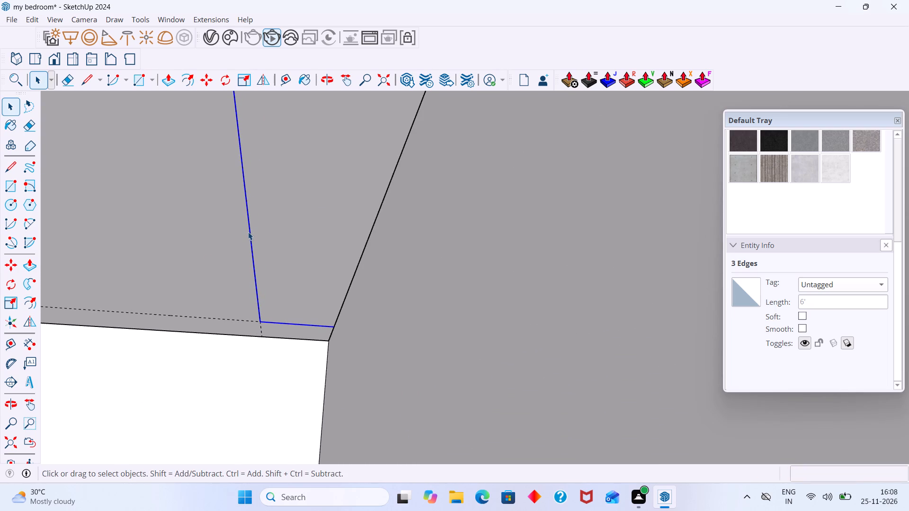
{"action": "scroll", "coordinate": [256, 220], "scroll_direction": "down", "scroll_amount": 12}
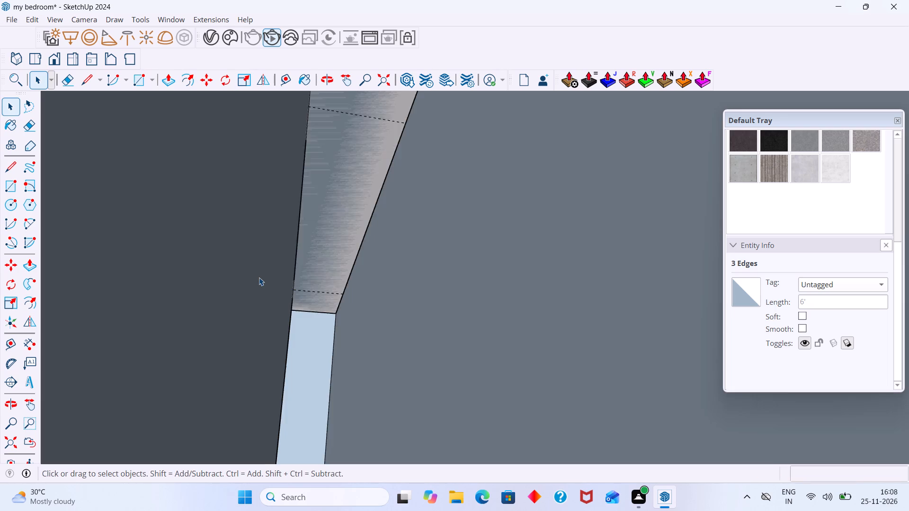
{"action": "scroll", "coordinate": [259, 277], "scroll_direction": "down", "scroll_amount": 10}
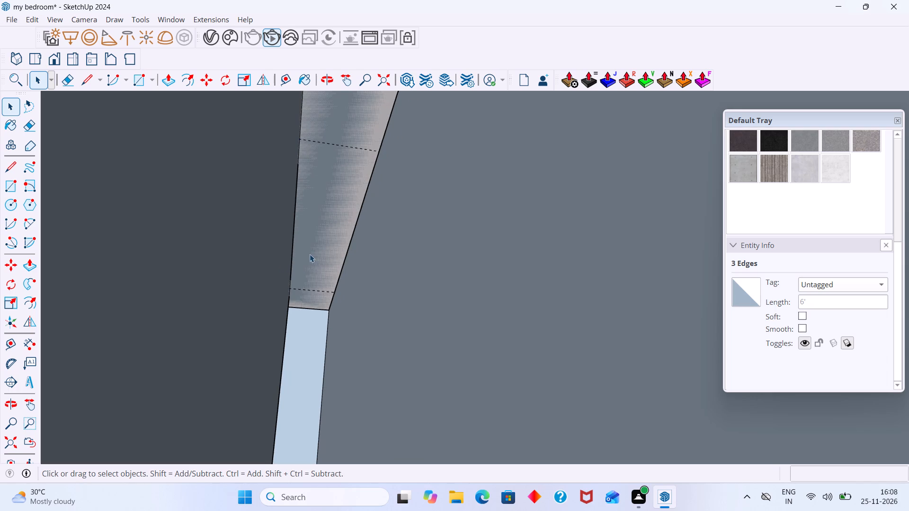
{"action": "left_click", "coordinate": [386, 77]}
{"action": "scroll", "coordinate": [334, 171], "scroll_direction": "down", "scroll_amount": 12}
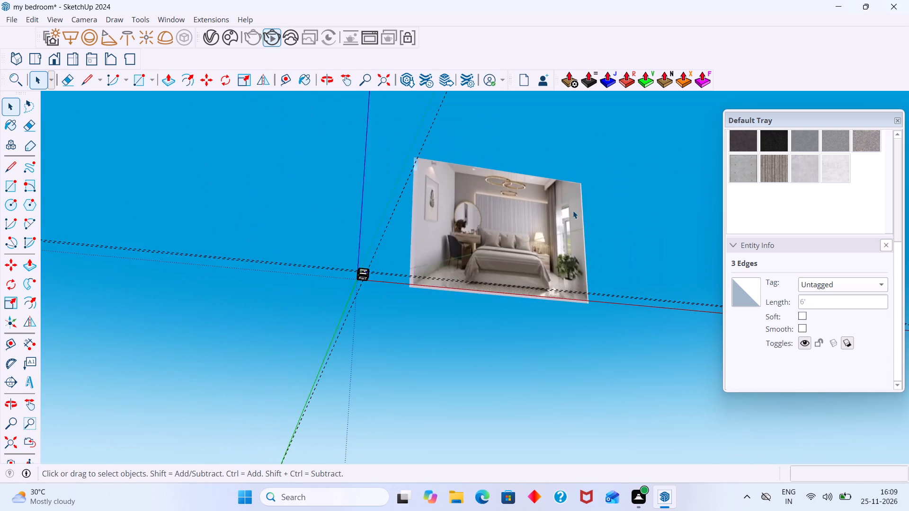
{"action": "middle_click_drag", "start_coordinate": [573, 207], "coordinate": [550, 212]}
{"action": "scroll", "coordinate": [354, 294], "scroll_direction": "up", "scroll_amount": 20}
{"action": "scroll", "coordinate": [354, 294], "scroll_direction": "up", "scroll_amount": 5}
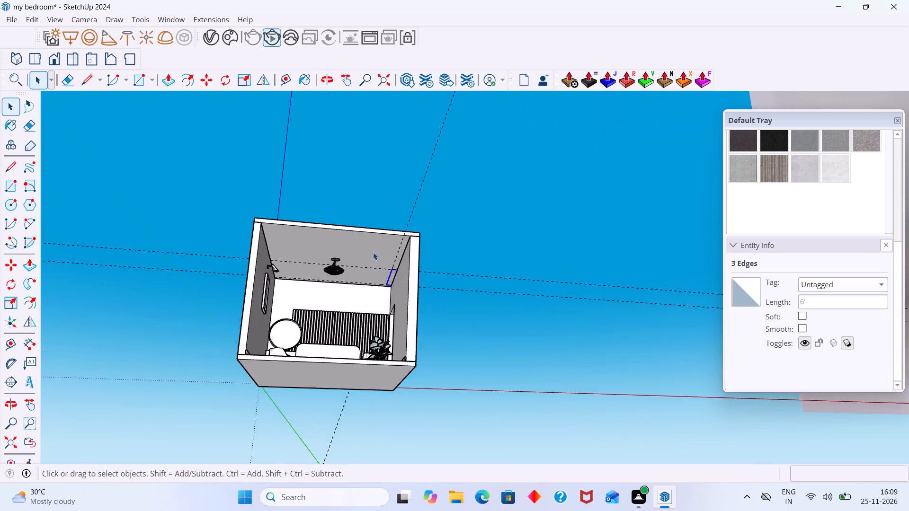
{"action": "scroll", "coordinate": [373, 252], "scroll_direction": "up", "scroll_amount": 20}
{"action": "scroll", "coordinate": [373, 252], "scroll_direction": "up", "scroll_amount": 1}
{"action": "scroll", "coordinate": [376, 252], "scroll_direction": "down", "scroll_amount": 8}
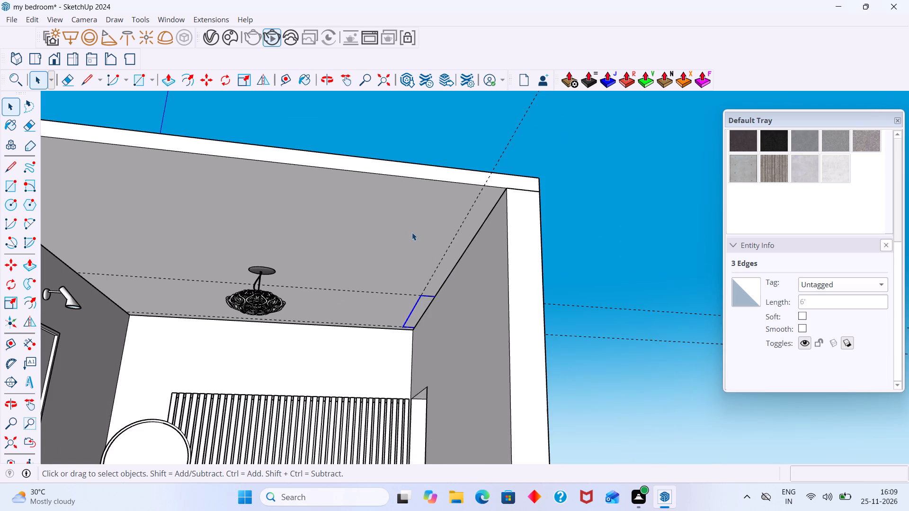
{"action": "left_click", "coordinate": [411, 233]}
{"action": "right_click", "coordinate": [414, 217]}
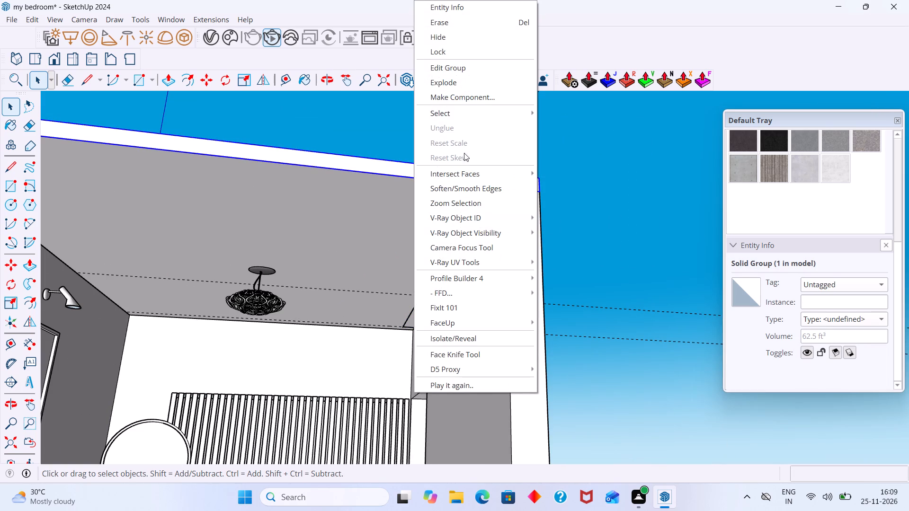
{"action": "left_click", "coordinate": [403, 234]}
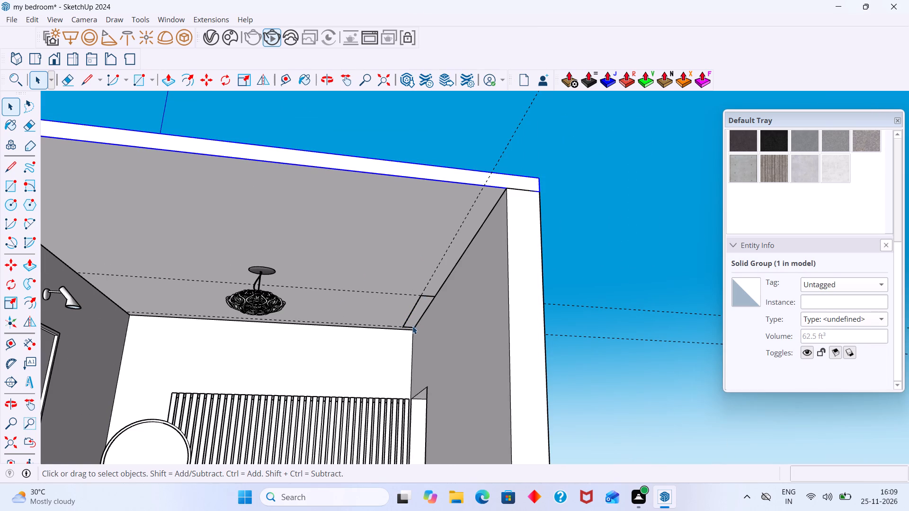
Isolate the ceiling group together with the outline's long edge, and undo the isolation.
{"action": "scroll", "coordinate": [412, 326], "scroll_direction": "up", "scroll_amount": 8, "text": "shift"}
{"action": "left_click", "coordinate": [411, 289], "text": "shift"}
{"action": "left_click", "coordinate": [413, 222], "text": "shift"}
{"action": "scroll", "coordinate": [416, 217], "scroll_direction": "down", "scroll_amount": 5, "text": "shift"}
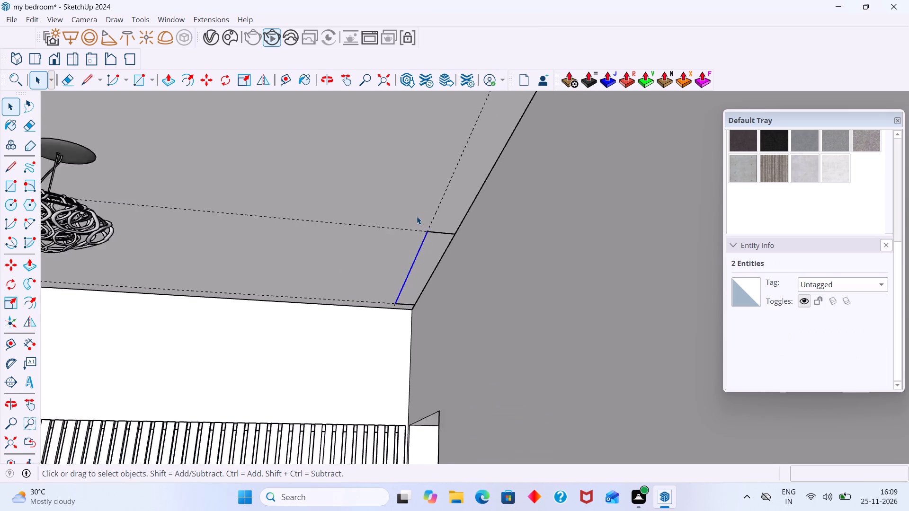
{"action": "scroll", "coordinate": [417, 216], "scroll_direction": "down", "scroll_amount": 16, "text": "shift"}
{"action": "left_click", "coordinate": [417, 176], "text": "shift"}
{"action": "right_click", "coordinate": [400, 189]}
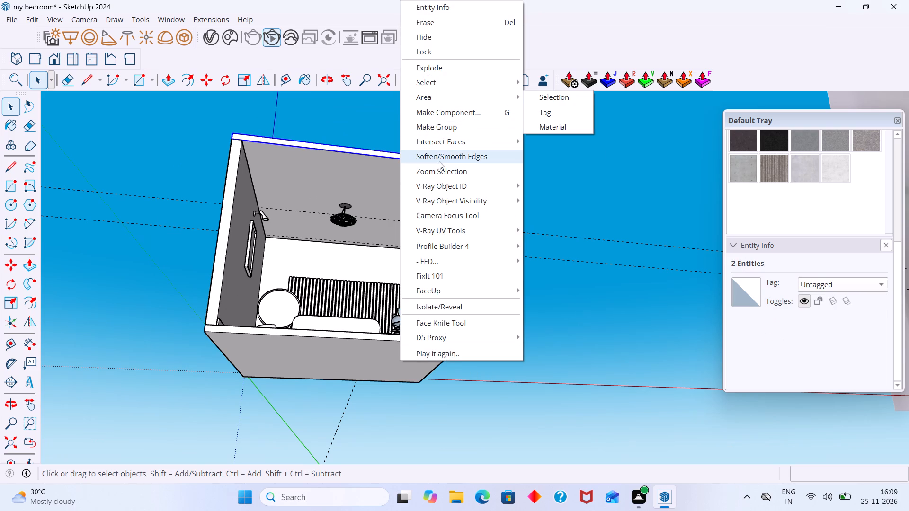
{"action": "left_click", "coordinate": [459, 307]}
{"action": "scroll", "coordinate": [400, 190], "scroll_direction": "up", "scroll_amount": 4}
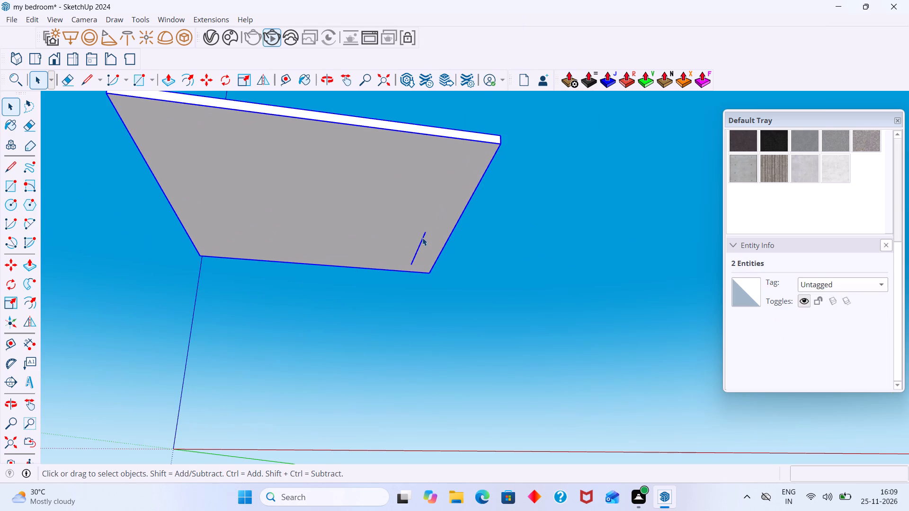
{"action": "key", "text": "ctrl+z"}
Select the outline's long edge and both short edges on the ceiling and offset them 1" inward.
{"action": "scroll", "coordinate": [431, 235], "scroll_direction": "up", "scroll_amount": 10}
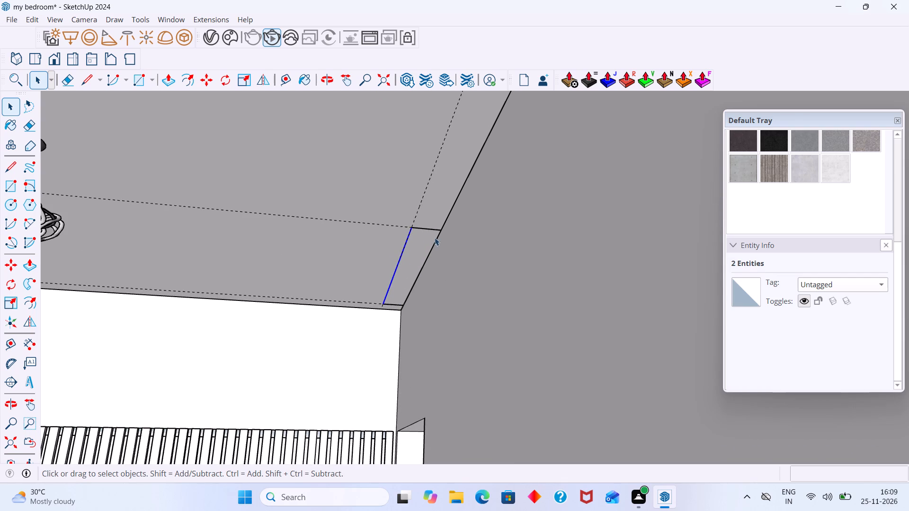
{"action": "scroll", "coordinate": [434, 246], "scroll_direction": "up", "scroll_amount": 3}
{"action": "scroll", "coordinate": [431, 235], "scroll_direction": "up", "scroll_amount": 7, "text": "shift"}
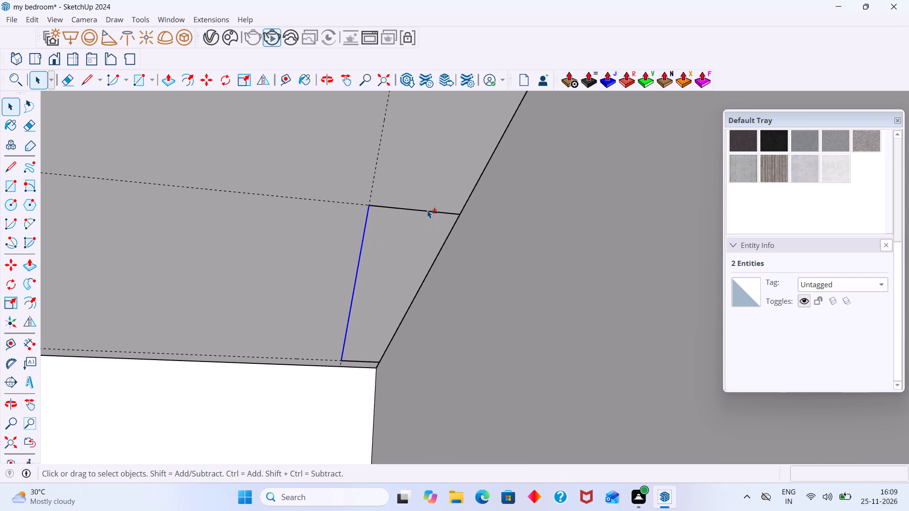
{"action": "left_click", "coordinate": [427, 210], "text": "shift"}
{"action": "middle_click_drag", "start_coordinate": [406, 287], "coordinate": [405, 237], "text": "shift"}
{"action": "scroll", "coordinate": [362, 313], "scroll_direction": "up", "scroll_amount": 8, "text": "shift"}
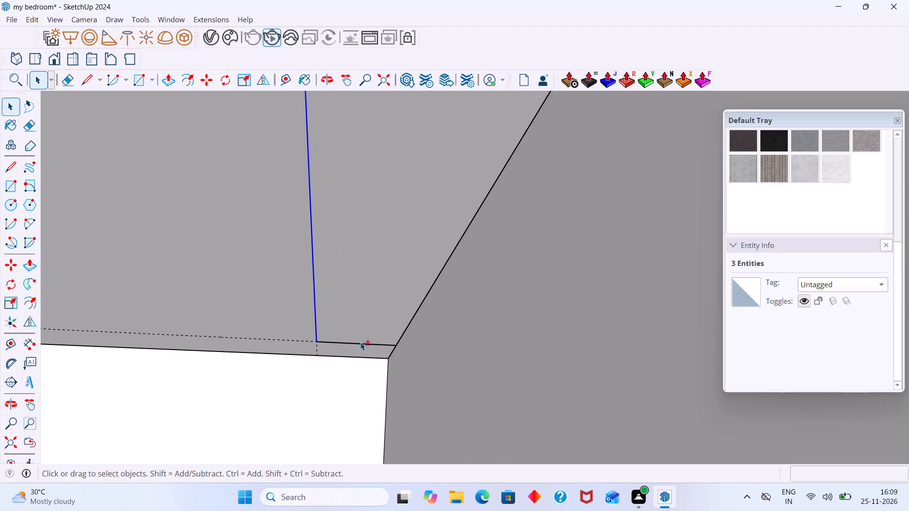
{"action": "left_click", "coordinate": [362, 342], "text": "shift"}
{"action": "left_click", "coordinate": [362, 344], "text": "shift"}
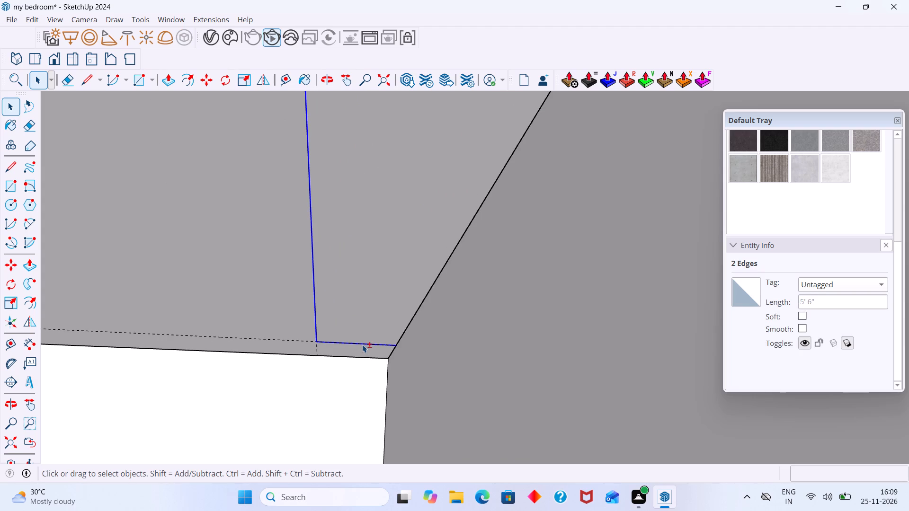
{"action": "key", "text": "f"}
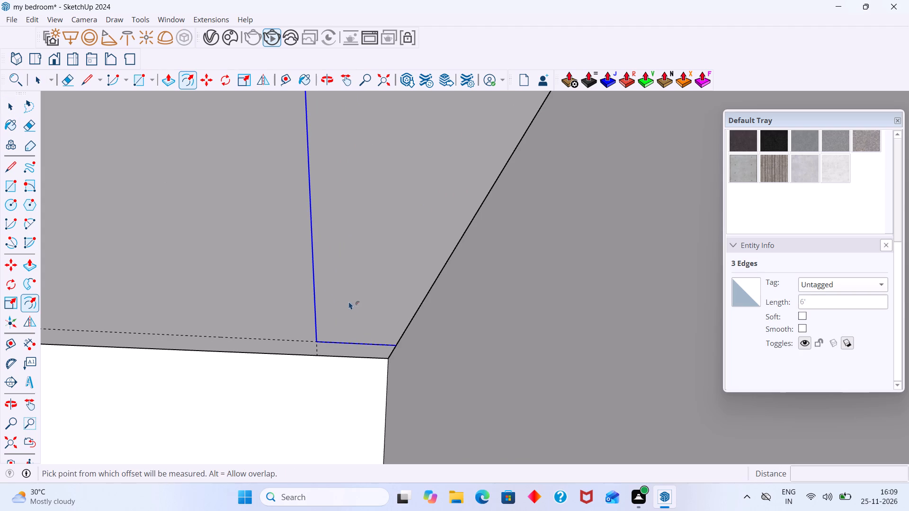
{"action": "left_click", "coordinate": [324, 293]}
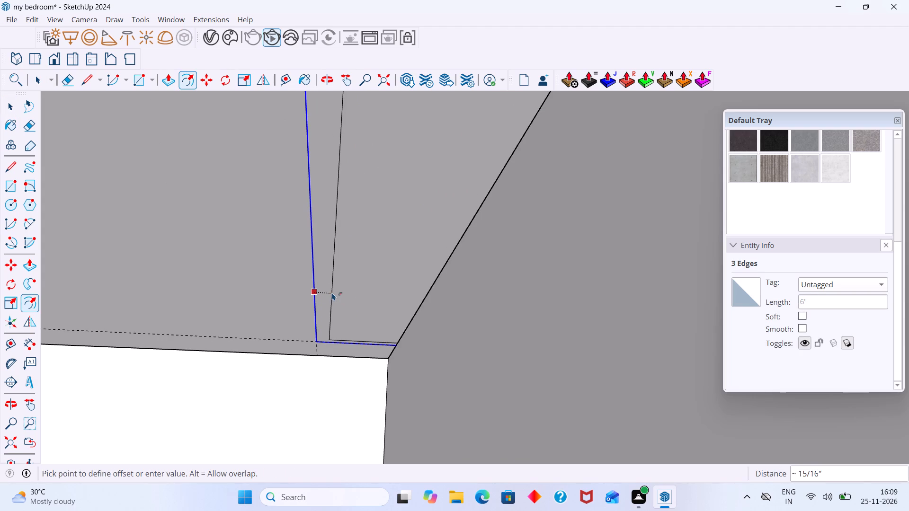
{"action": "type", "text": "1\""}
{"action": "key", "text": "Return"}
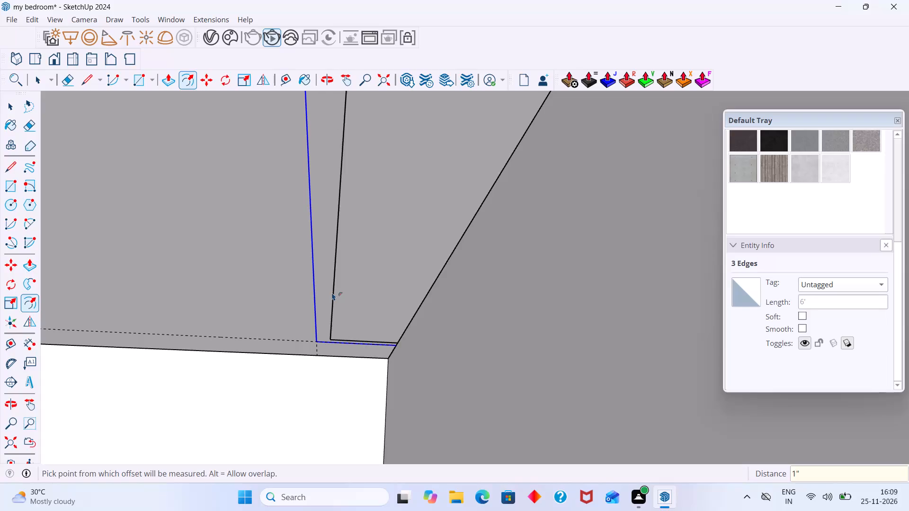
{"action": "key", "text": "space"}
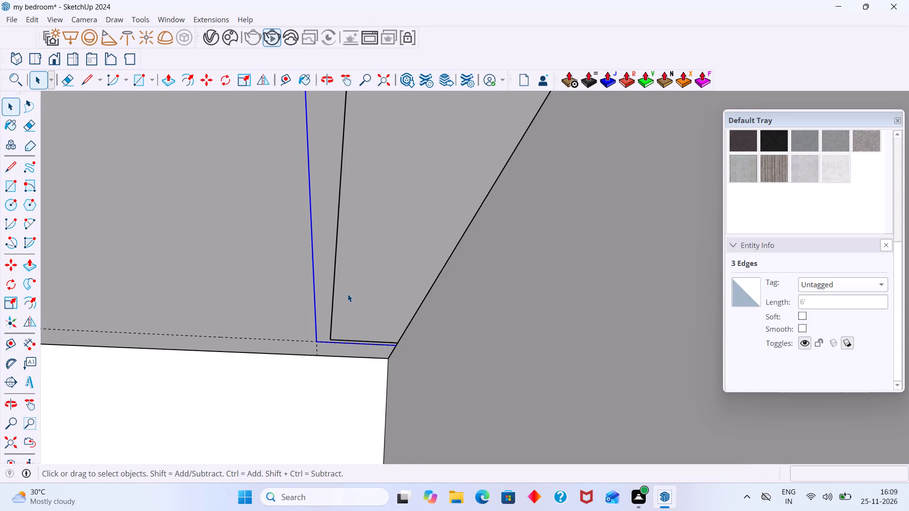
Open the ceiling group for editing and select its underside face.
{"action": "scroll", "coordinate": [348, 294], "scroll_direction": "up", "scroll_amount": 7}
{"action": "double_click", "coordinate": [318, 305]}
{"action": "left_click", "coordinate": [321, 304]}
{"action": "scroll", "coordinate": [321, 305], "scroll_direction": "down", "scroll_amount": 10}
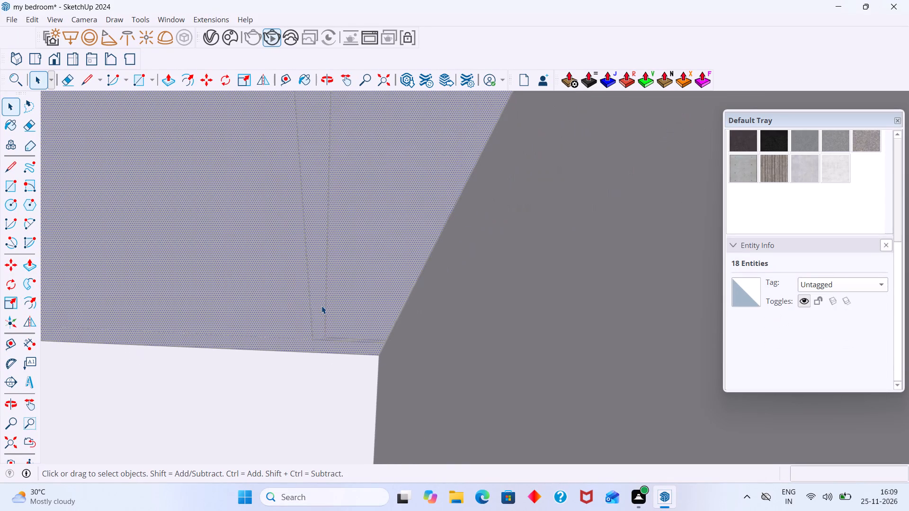
Undo back through the 1" offset, the deletion of the long wall-side edge and the ceiling rectangle itself.
{"action": "key", "text": "ctrl+z"}
{"action": "key", "text": "ctrl+z"}
{"action": "key", "text": "ctrl+z"}
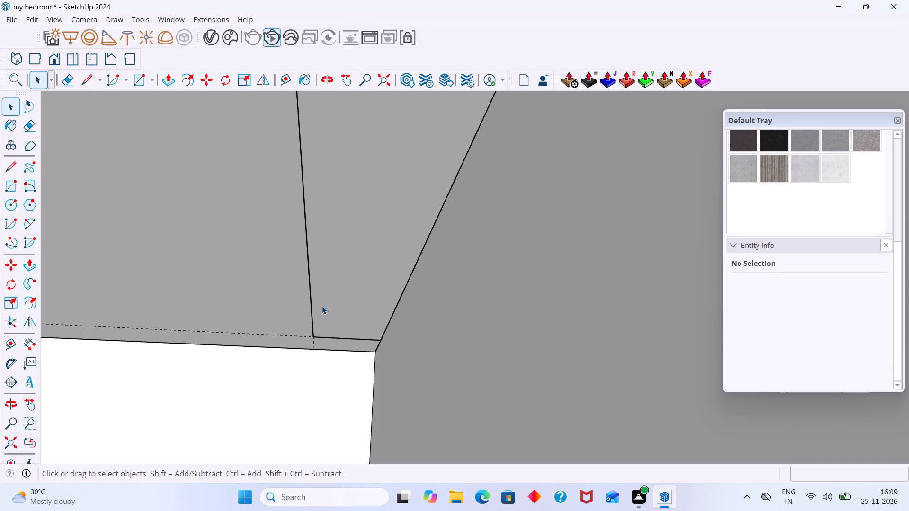
{"action": "key", "text": "ctrl+z"}
{"action": "key", "text": "ctrl+z"}
{"action": "key", "text": "ctrl+z"}
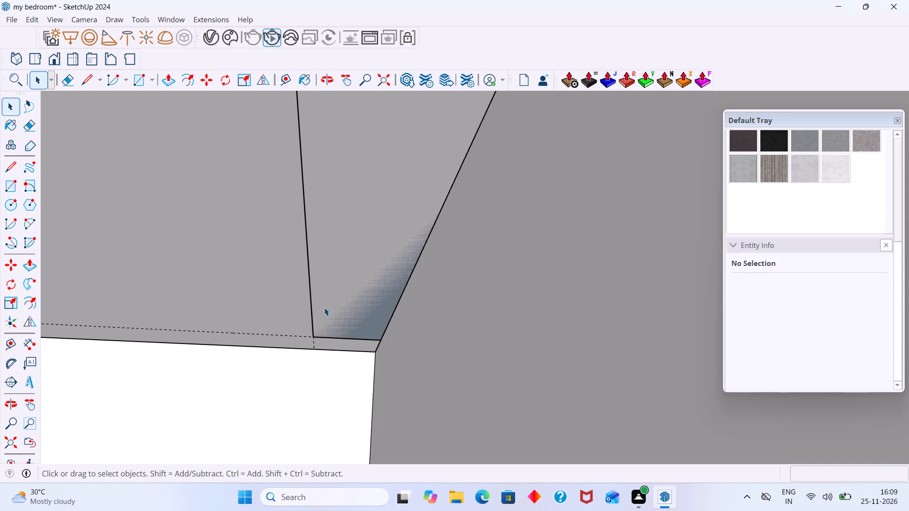
{"action": "key", "text": "ctrl+z"}
Open the ceiling group for editing and select its underside face.
{"action": "double_click", "coordinate": [322, 303]}
{"action": "left_click", "coordinate": [327, 303]}
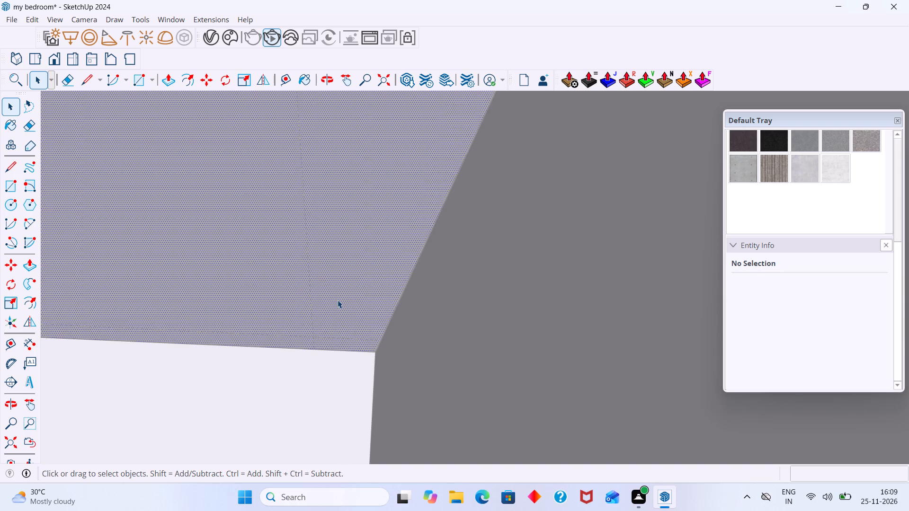
{"action": "scroll", "coordinate": [338, 300], "scroll_direction": "down", "scroll_amount": 14}
{"action": "scroll", "coordinate": [340, 299], "scroll_direction": "up", "scroll_amount": 3}
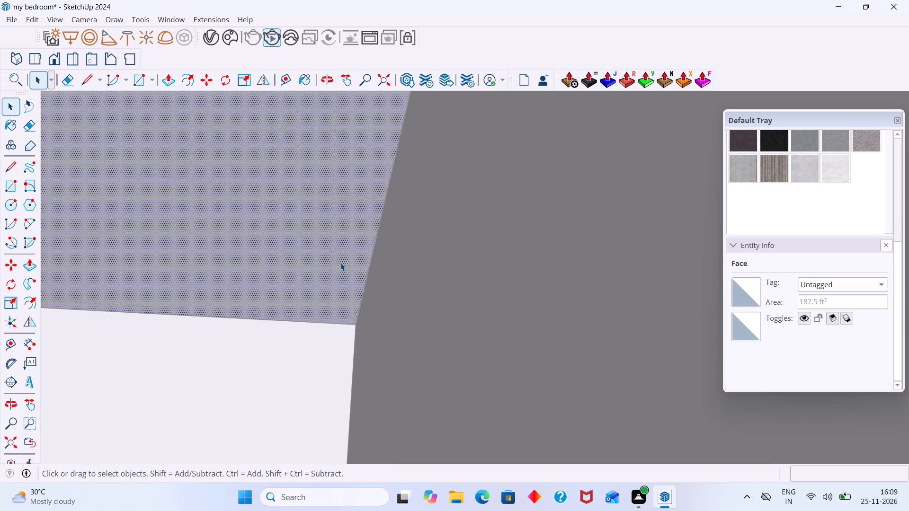
{"action": "middle_click", "coordinate": [342, 257]}
{"action": "scroll", "coordinate": [343, 254], "scroll_direction": "down", "scroll_amount": 2}
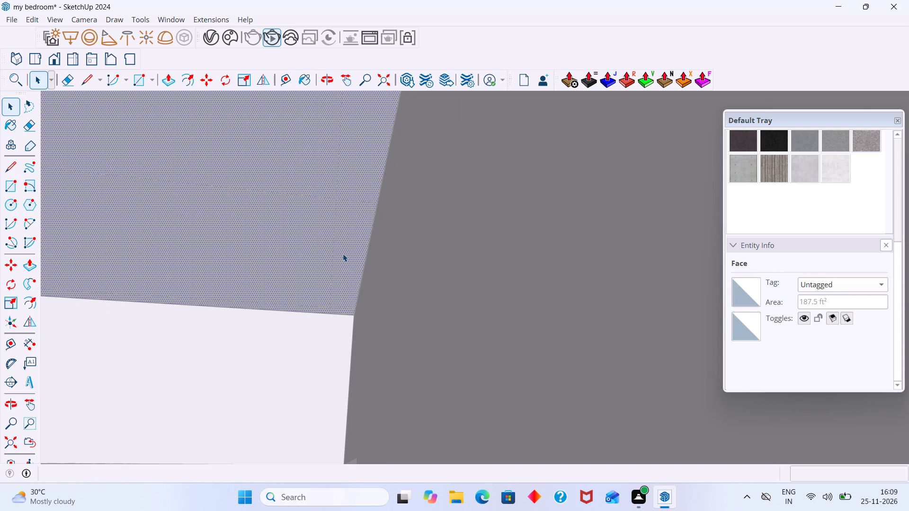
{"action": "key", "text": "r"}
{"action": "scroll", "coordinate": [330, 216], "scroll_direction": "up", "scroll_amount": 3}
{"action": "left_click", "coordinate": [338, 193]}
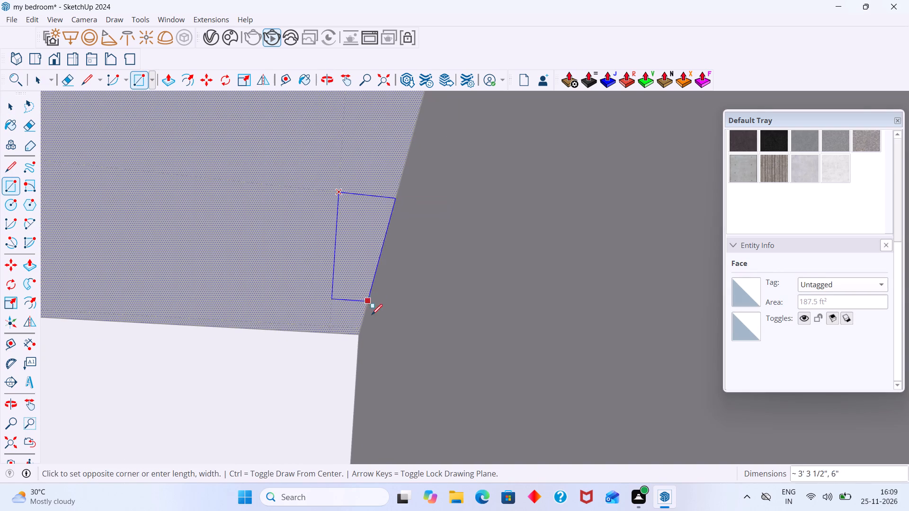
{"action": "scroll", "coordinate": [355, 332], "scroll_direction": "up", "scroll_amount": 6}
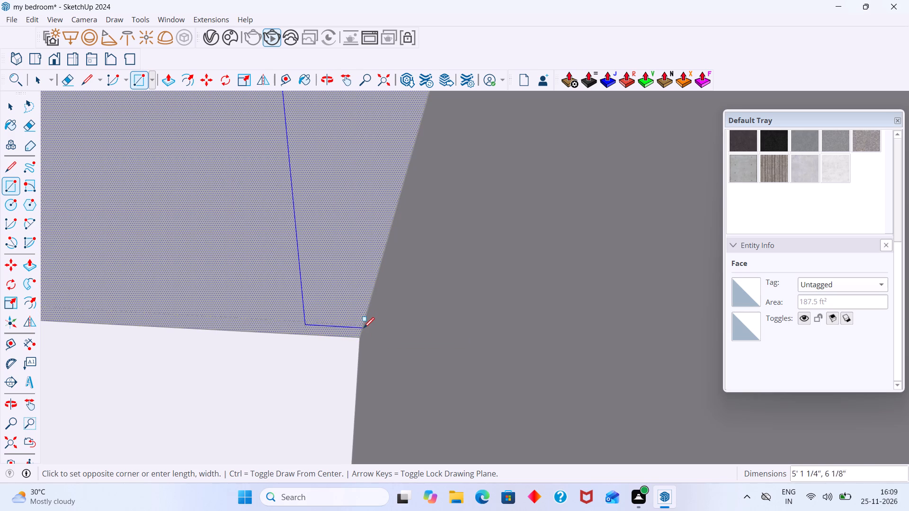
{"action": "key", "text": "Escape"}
Draw a 5' by 6" rectangle on the ceiling underside, from the window-side wall edge near the corner to the guide intersection.
{"action": "scroll", "coordinate": [365, 326], "scroll_direction": "up", "scroll_amount": 7}
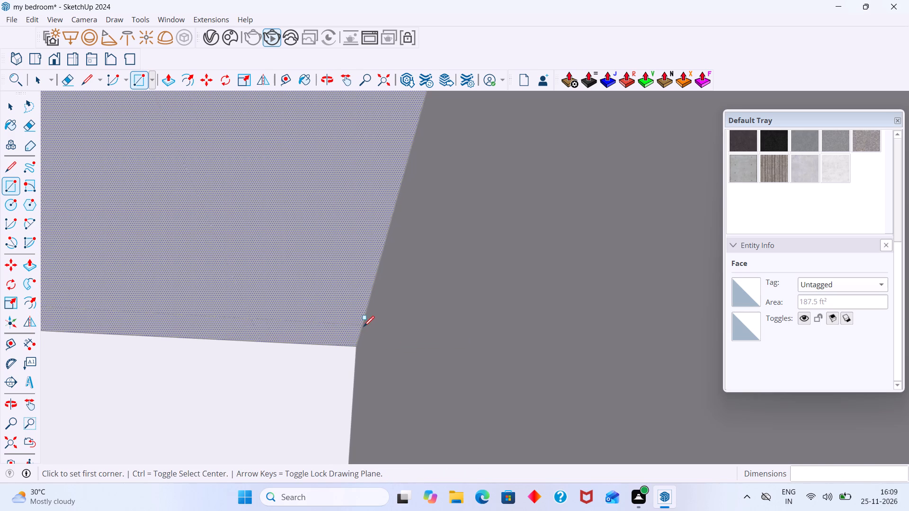
{"action": "left_click", "coordinate": [362, 325]}
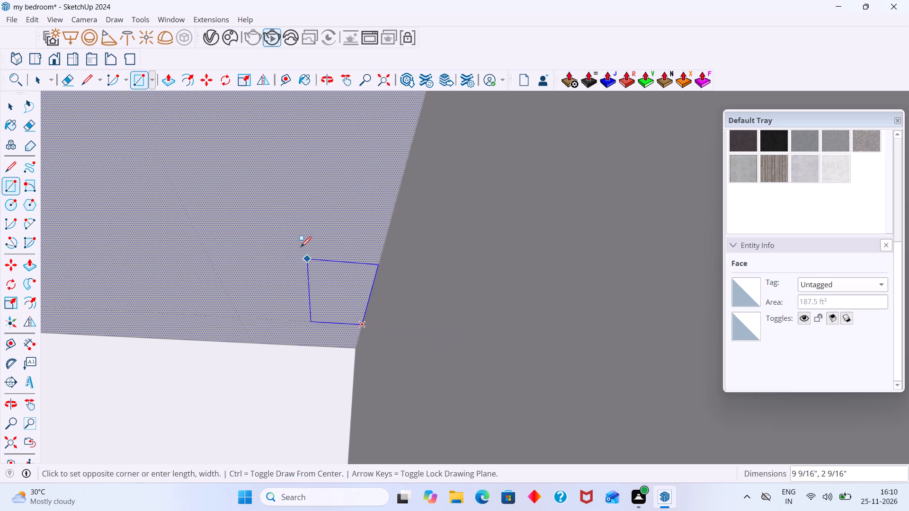
{"action": "scroll", "coordinate": [276, 214], "scroll_direction": "down", "scroll_amount": 9}
{"action": "middle_click_drag", "start_coordinate": [274, 214], "coordinate": [296, 265], "text": "shift"}
{"action": "scroll", "coordinate": [283, 257], "scroll_direction": "down", "scroll_amount": 18}
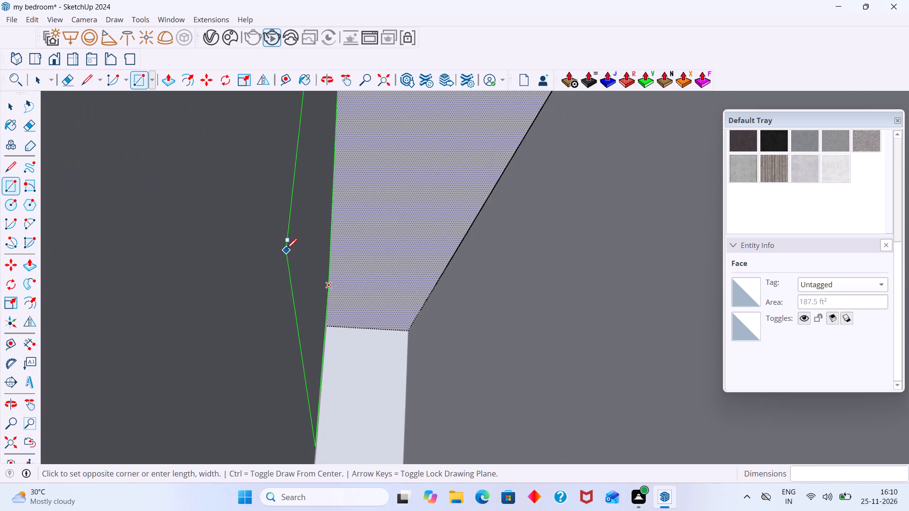
{"action": "middle_click_drag", "start_coordinate": [263, 259], "coordinate": [406, 267]}
{"action": "scroll", "coordinate": [276, 263], "scroll_direction": "down", "scroll_amount": 11}
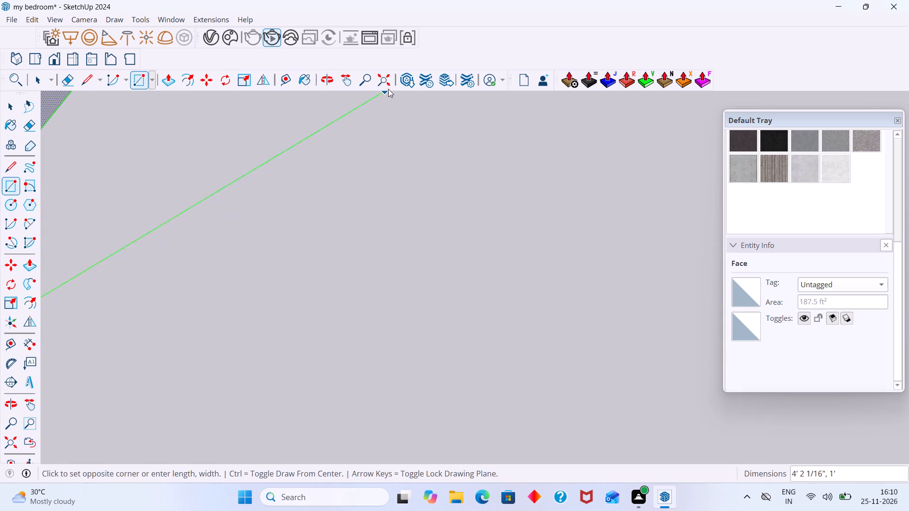
{"action": "left_click", "coordinate": [388, 86]}
{"action": "scroll", "coordinate": [168, 278], "scroll_direction": "down", "scroll_amount": 15}
{"action": "scroll", "coordinate": [327, 372], "scroll_direction": "up", "scroll_amount": 4}
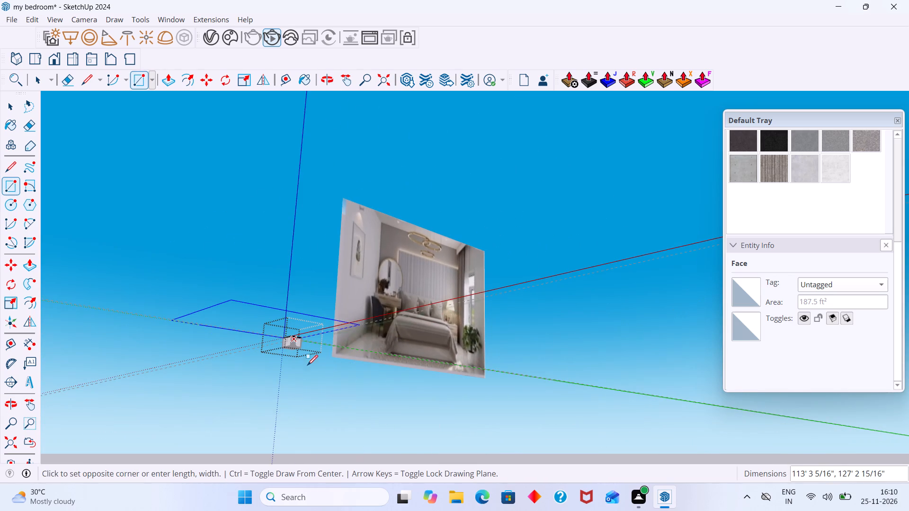
{"action": "scroll", "coordinate": [307, 365], "scroll_direction": "up", "scroll_amount": 15}
{"action": "scroll", "coordinate": [276, 348], "scroll_direction": "up", "scroll_amount": 20}
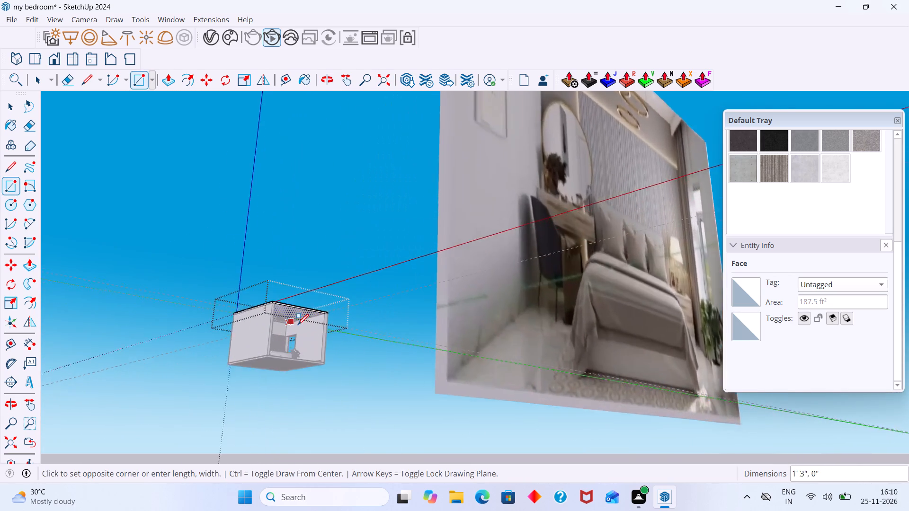
{"action": "scroll", "coordinate": [298, 325], "scroll_direction": "up", "scroll_amount": 18}
{"action": "middle_click_drag", "start_coordinate": [257, 303], "coordinate": [184, 268]}
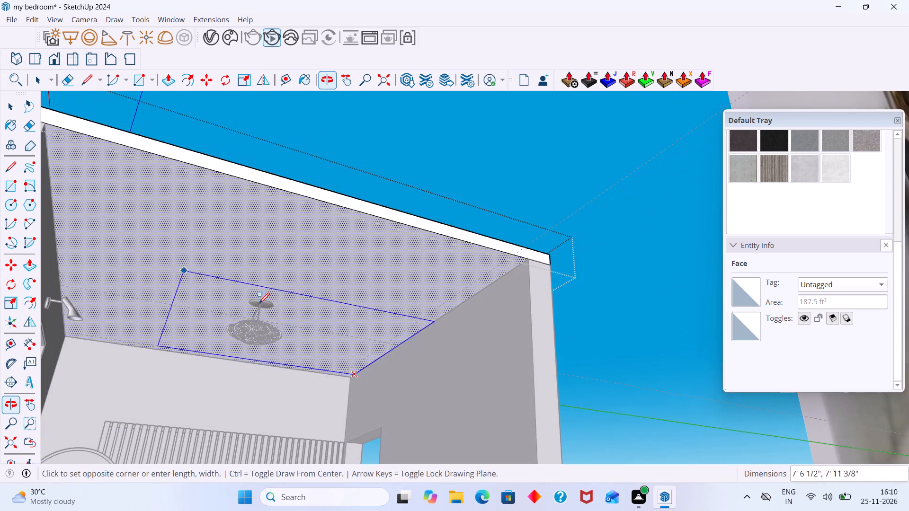
{"action": "scroll", "coordinate": [395, 364], "scroll_direction": "up", "scroll_amount": 16}
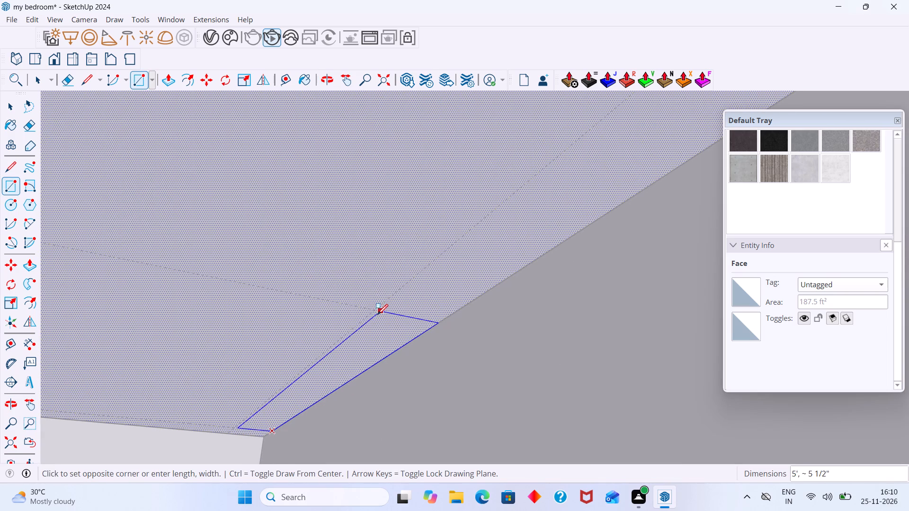
{"action": "left_click", "coordinate": [374, 309]}
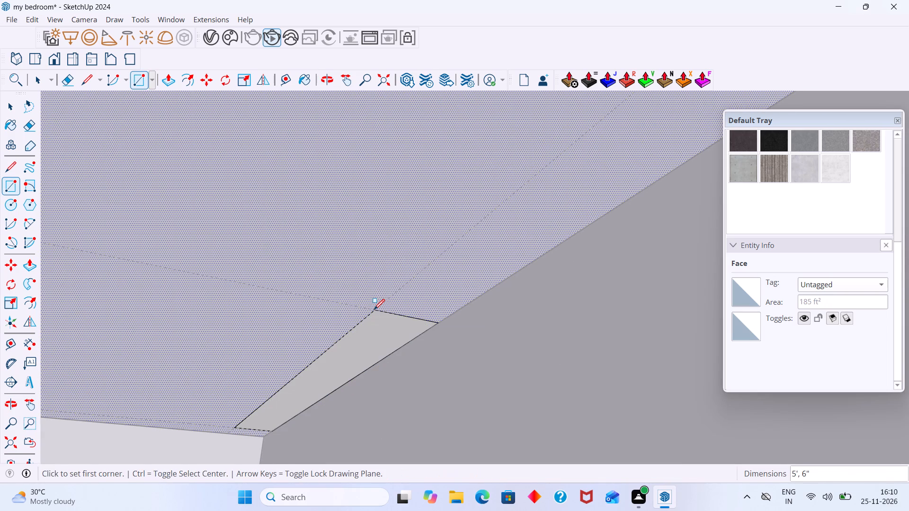
{"action": "key", "text": "space"}
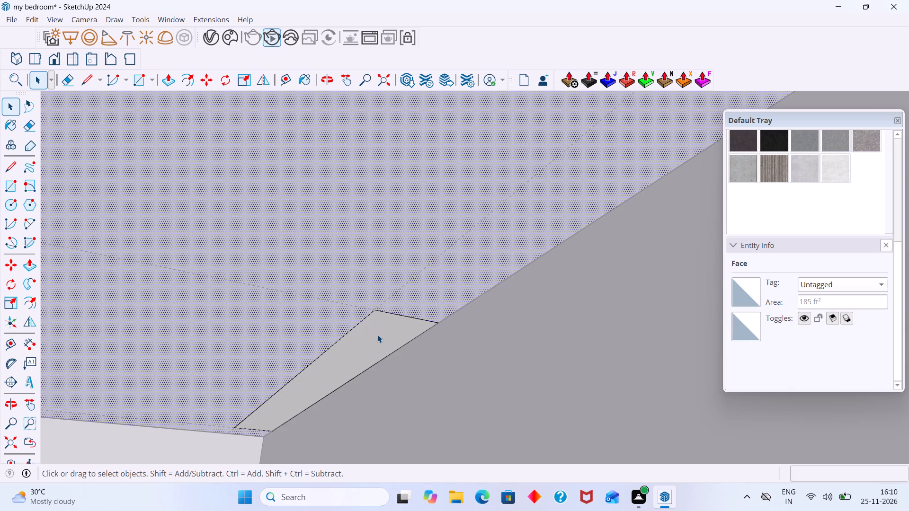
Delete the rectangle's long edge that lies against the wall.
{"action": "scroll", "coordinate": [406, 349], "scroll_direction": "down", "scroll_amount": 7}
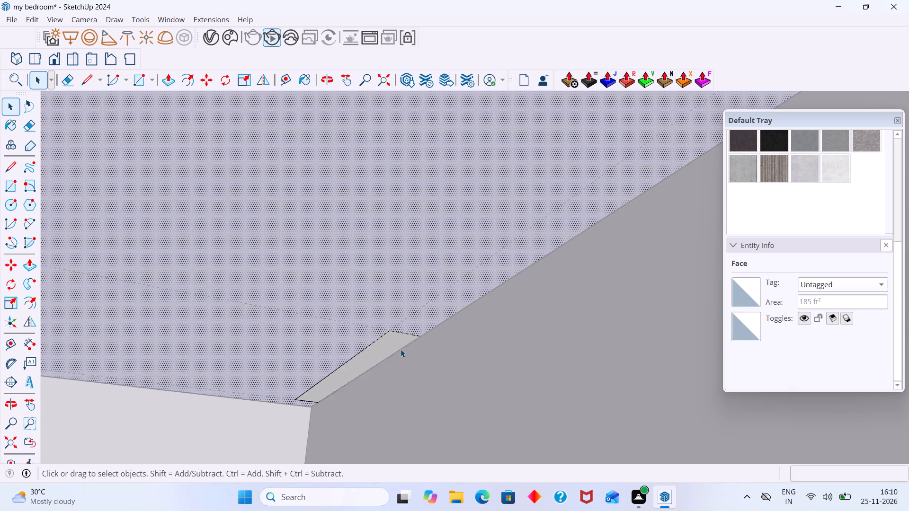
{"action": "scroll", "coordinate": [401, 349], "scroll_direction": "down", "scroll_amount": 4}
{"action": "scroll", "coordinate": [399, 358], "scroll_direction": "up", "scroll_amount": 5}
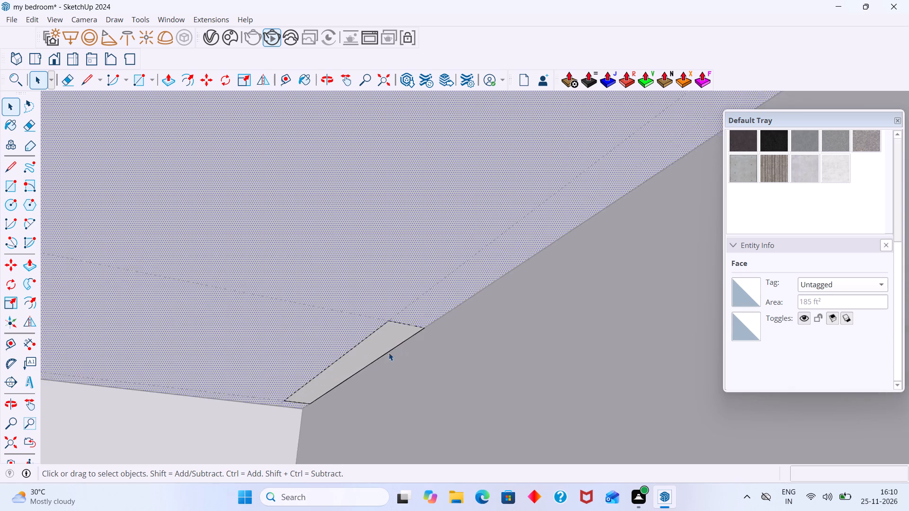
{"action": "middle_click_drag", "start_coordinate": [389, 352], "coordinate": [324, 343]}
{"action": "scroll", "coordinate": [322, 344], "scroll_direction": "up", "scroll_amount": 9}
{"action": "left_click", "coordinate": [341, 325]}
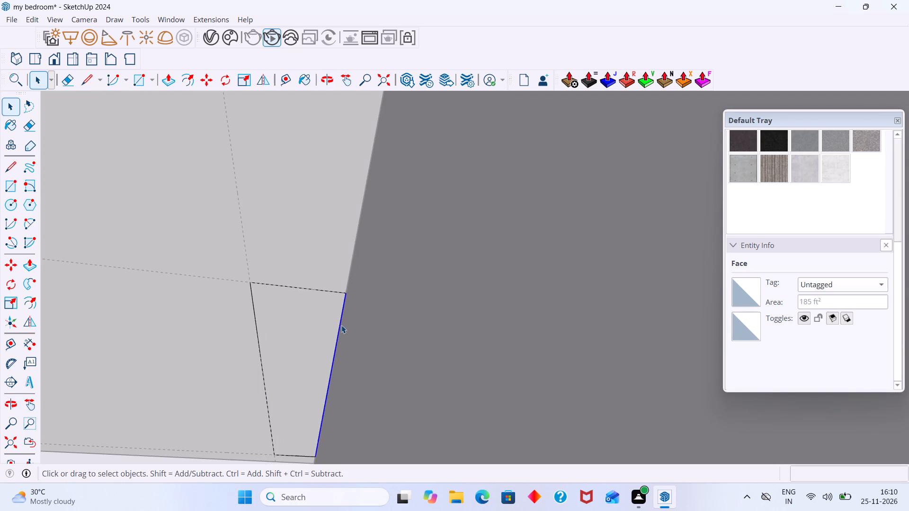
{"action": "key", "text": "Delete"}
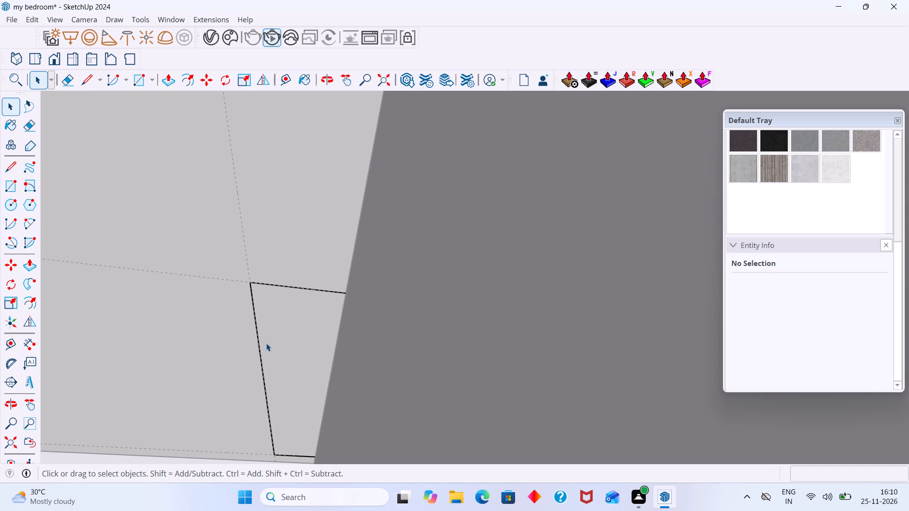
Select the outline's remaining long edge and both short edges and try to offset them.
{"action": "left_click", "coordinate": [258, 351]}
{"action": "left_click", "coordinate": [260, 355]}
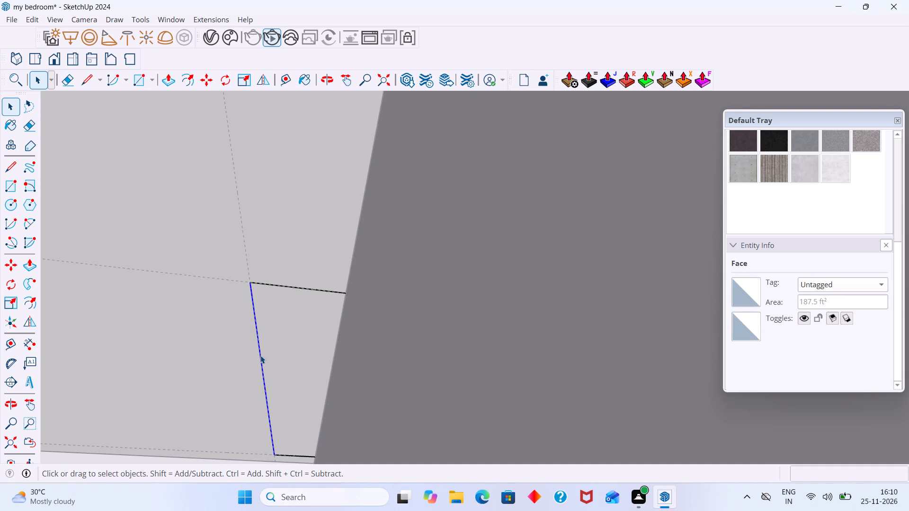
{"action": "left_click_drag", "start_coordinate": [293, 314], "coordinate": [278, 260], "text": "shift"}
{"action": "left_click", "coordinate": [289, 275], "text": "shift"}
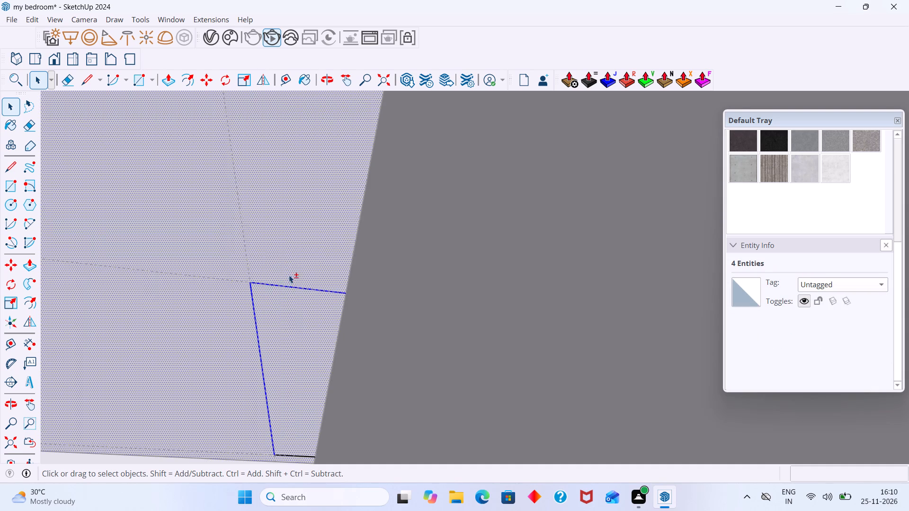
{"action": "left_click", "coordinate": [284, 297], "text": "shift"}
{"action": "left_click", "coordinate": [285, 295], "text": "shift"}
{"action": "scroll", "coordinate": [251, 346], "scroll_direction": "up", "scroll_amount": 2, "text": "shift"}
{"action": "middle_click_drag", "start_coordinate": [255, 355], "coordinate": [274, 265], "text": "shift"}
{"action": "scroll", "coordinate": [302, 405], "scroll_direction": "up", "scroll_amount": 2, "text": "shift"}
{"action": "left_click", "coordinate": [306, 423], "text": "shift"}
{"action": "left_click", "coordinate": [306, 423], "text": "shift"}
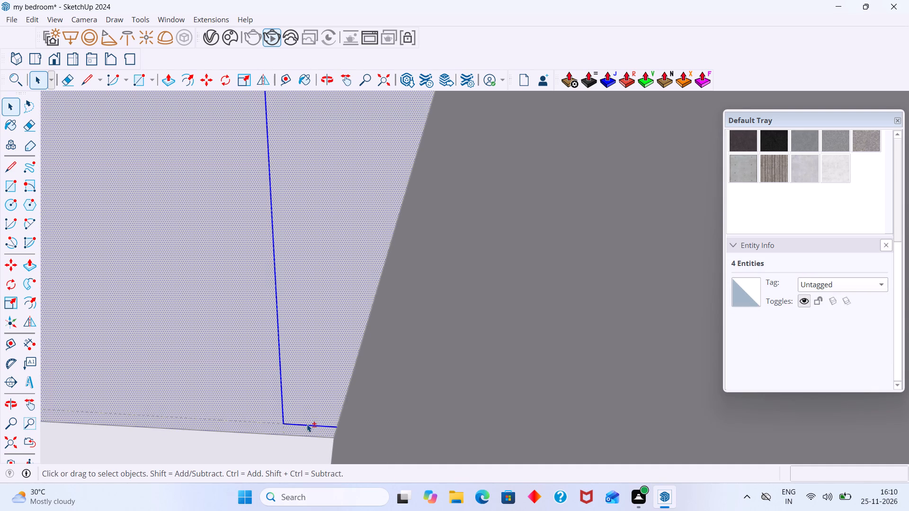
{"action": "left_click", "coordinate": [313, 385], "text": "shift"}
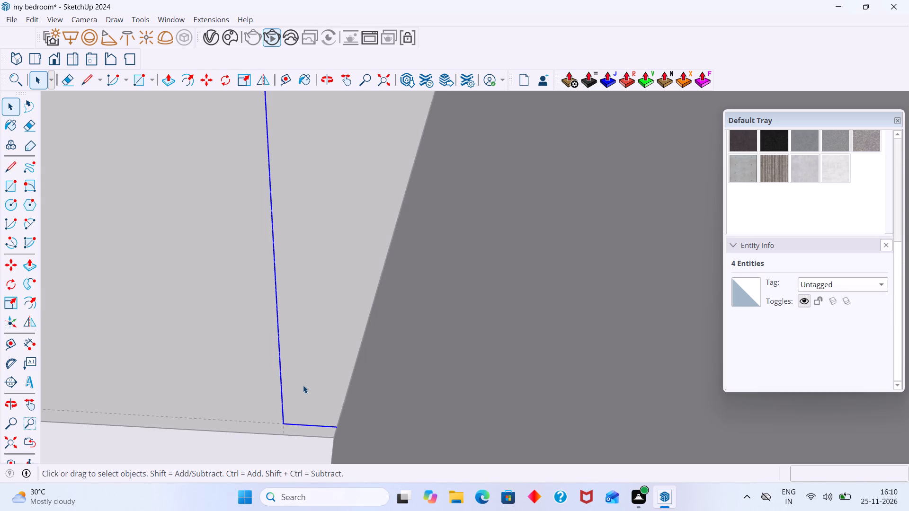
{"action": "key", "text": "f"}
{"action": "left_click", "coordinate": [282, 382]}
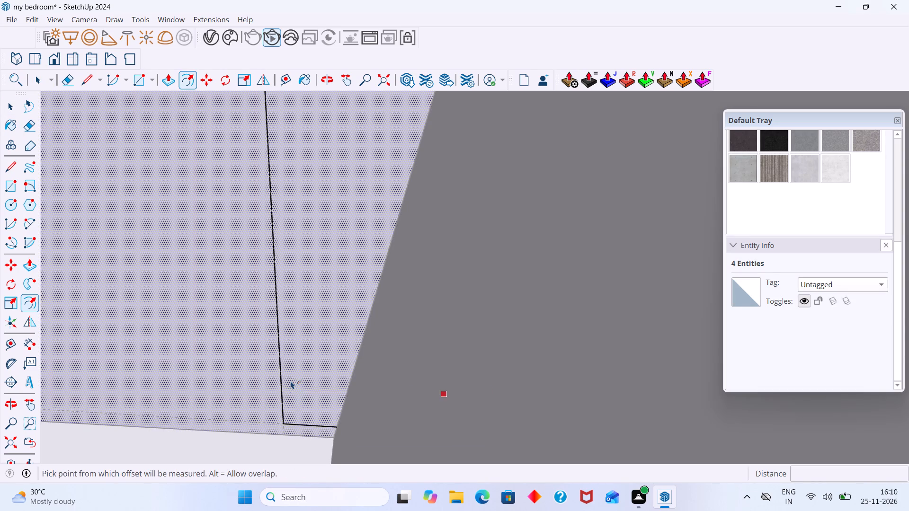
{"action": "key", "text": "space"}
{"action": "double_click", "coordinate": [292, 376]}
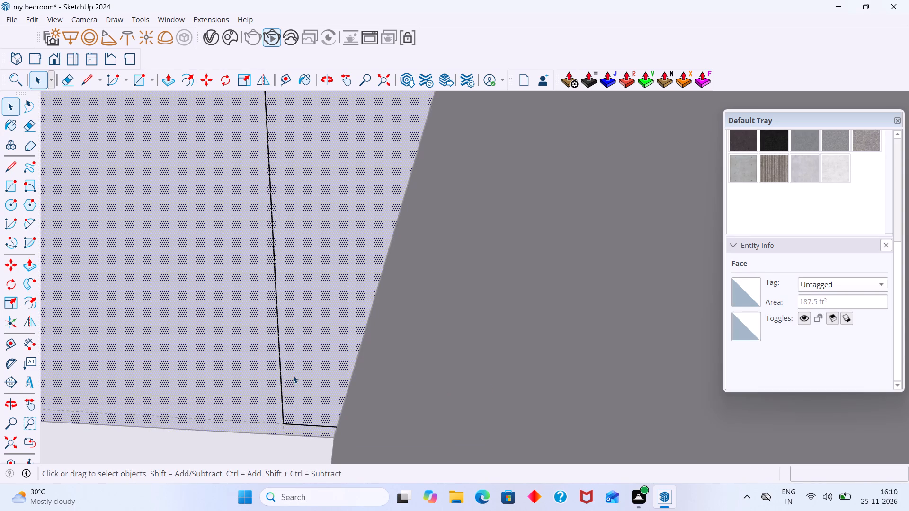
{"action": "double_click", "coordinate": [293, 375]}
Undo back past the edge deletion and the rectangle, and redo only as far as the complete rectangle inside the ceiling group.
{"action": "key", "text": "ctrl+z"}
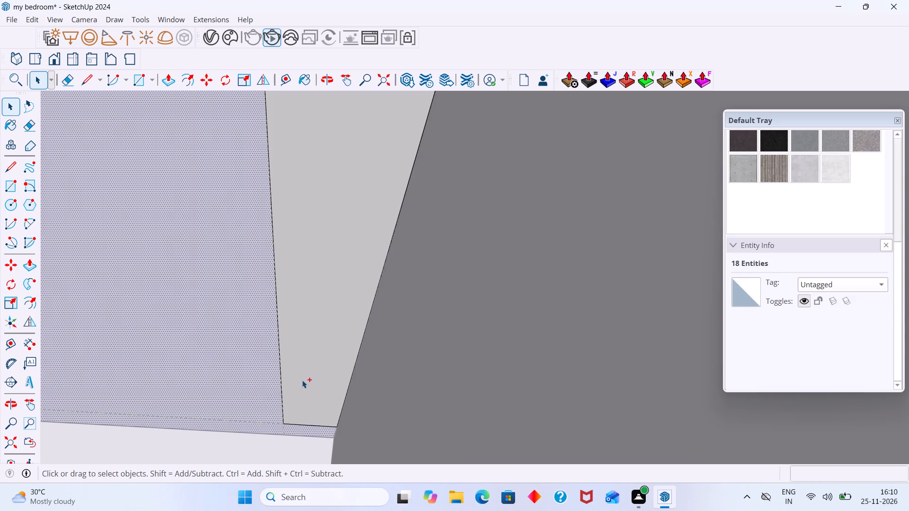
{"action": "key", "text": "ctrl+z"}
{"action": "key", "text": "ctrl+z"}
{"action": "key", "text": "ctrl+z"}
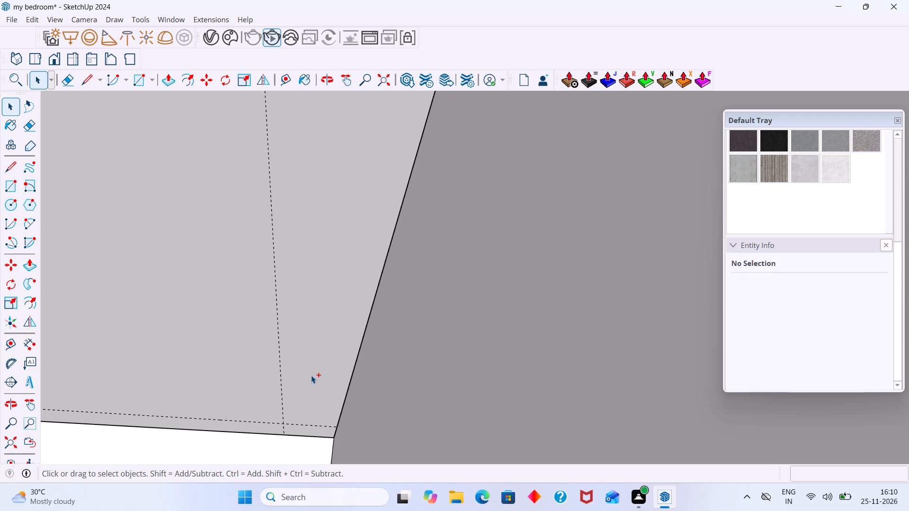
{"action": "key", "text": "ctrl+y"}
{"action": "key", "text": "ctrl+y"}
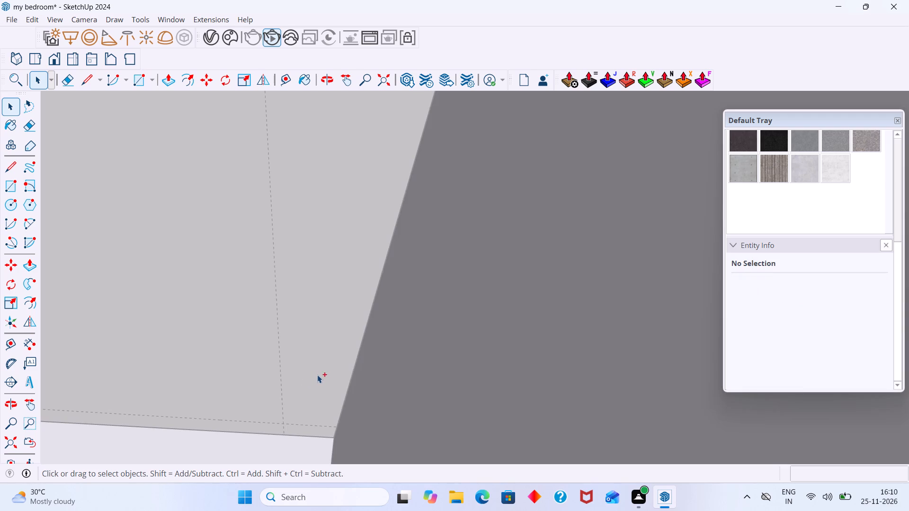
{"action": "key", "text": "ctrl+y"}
Select the rectangle's face with all its edges and offset it 1" inward.
{"action": "left_click", "coordinate": [321, 363]}
{"action": "double_click", "coordinate": [319, 363]}
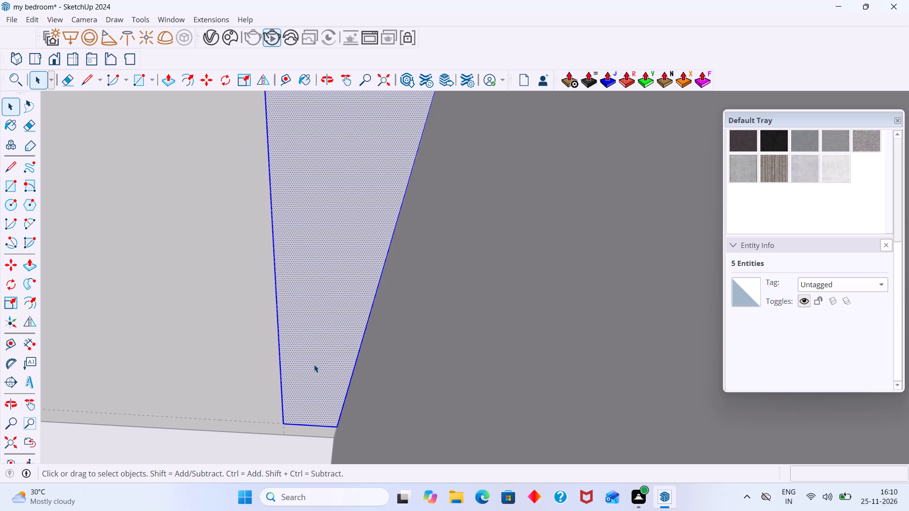
{"action": "key", "text": "f"}
{"action": "left_click", "coordinate": [307, 368]}
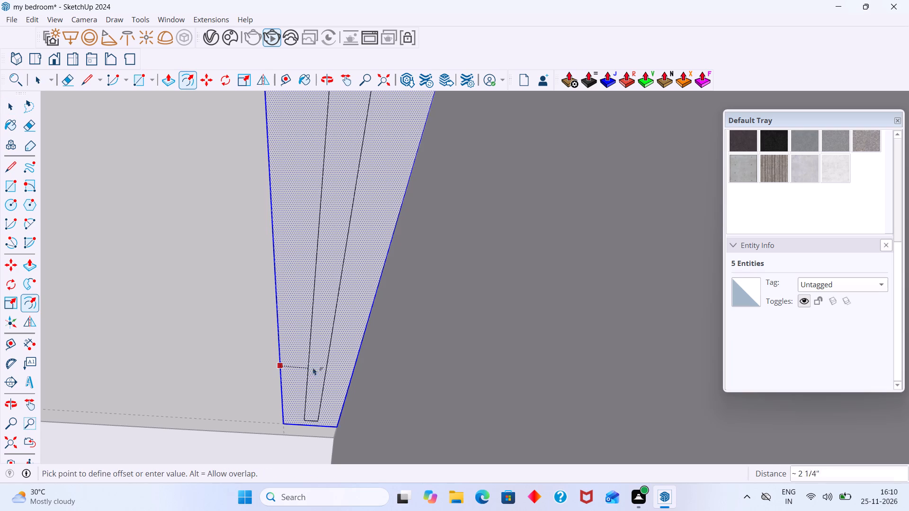
{"action": "type", "text": "1\""}
{"action": "key", "text": "Return"}
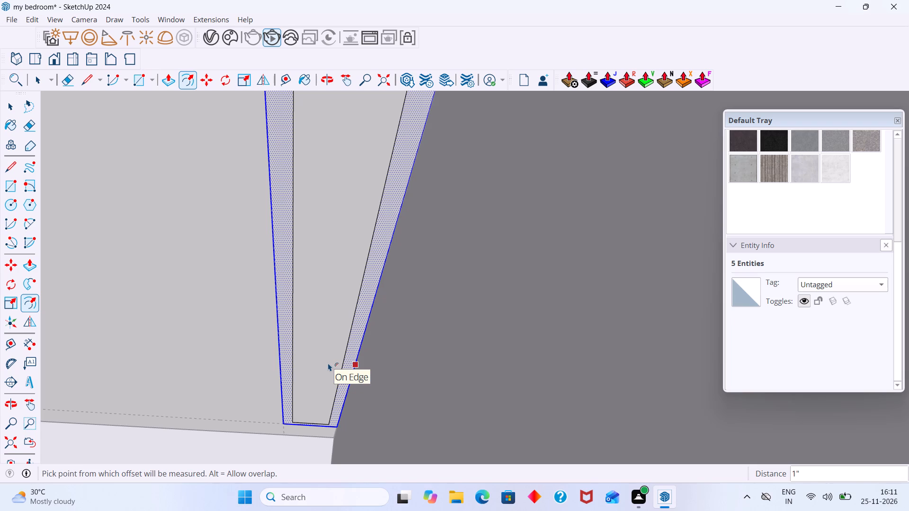
{"action": "scroll", "coordinate": [353, 333], "scroll_direction": "down", "scroll_amount": 6}
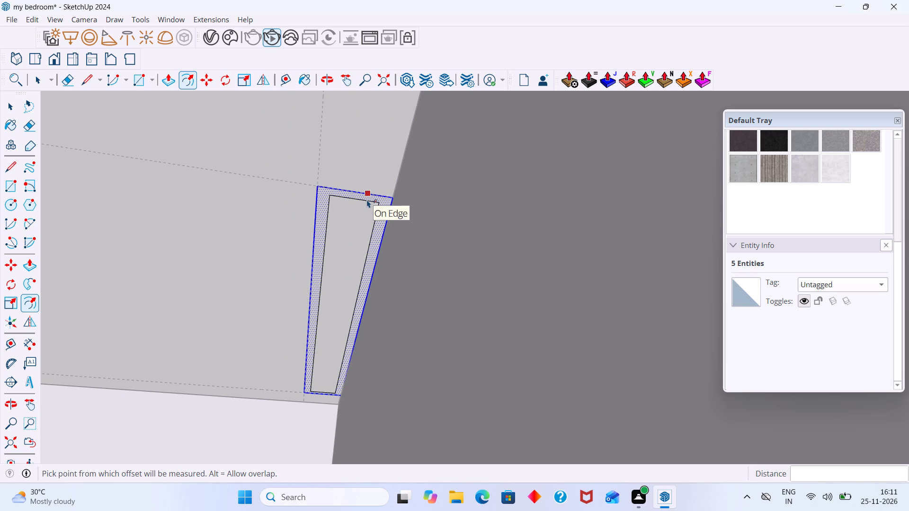
{"action": "key", "text": "space"}
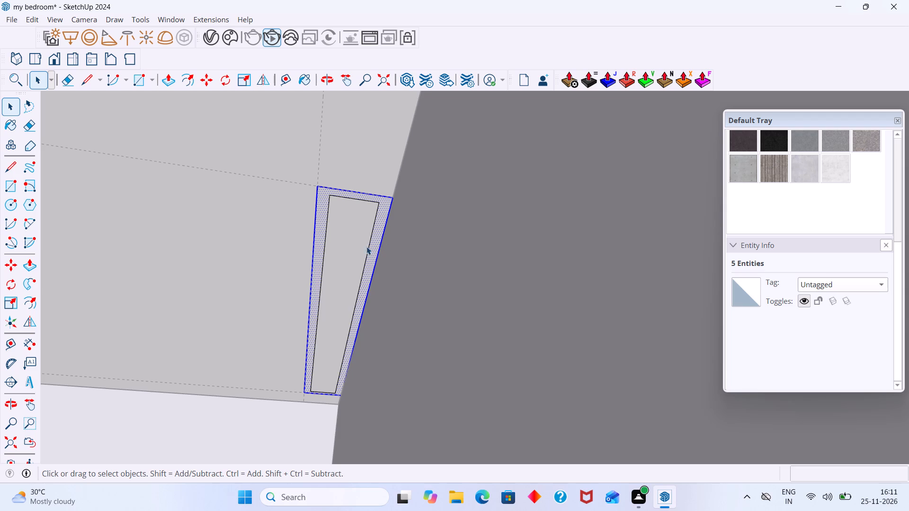
Delete the outer rectangle's long edge that lies against the wall.
{"action": "left_click", "coordinate": [348, 253]}
{"action": "left_click", "coordinate": [380, 250]}
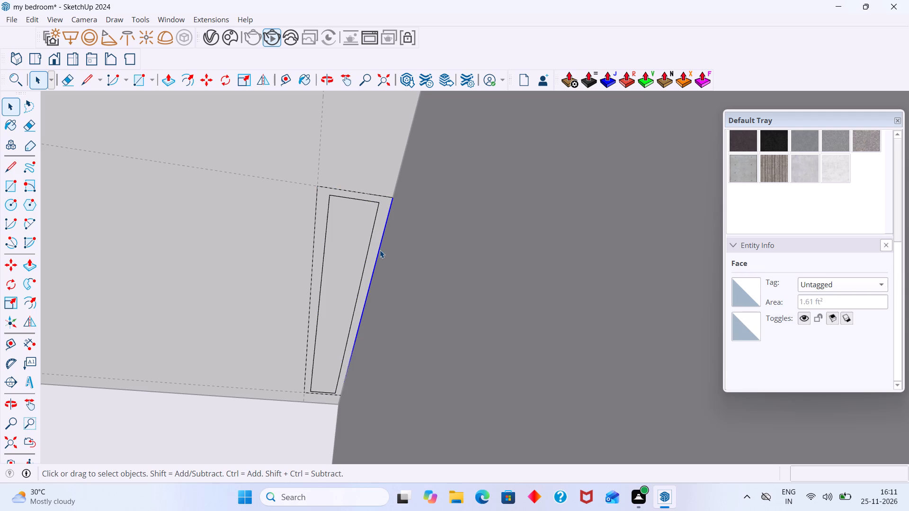
{"action": "key", "text": "Delete"}
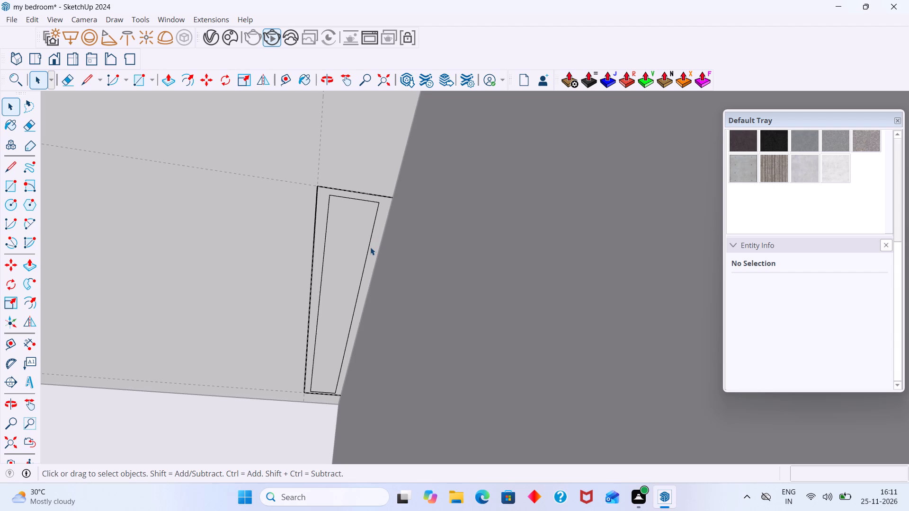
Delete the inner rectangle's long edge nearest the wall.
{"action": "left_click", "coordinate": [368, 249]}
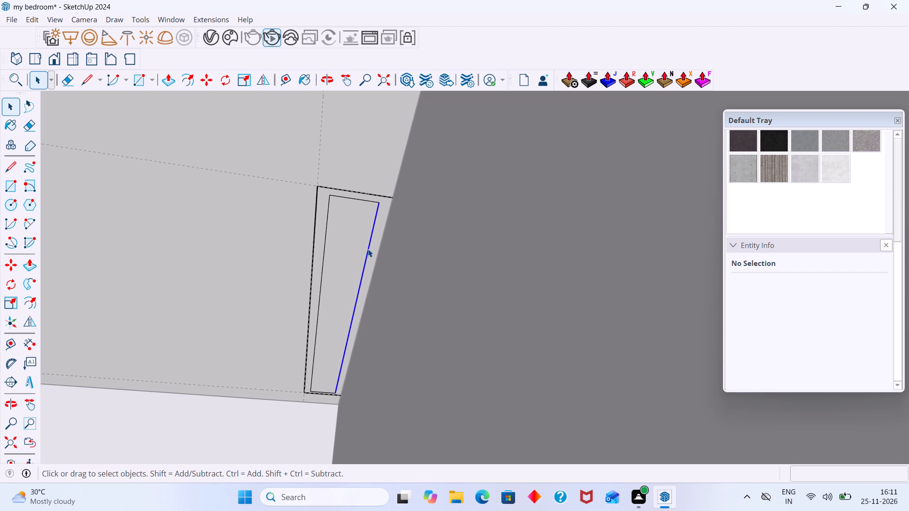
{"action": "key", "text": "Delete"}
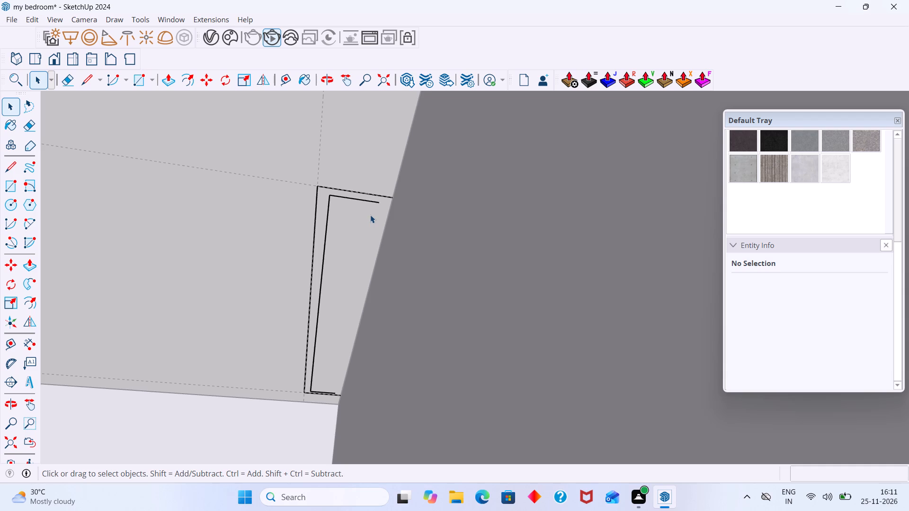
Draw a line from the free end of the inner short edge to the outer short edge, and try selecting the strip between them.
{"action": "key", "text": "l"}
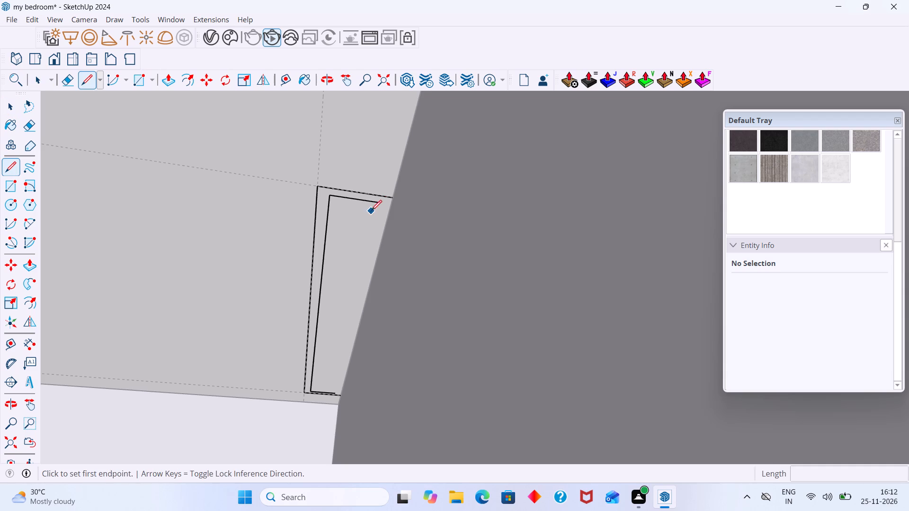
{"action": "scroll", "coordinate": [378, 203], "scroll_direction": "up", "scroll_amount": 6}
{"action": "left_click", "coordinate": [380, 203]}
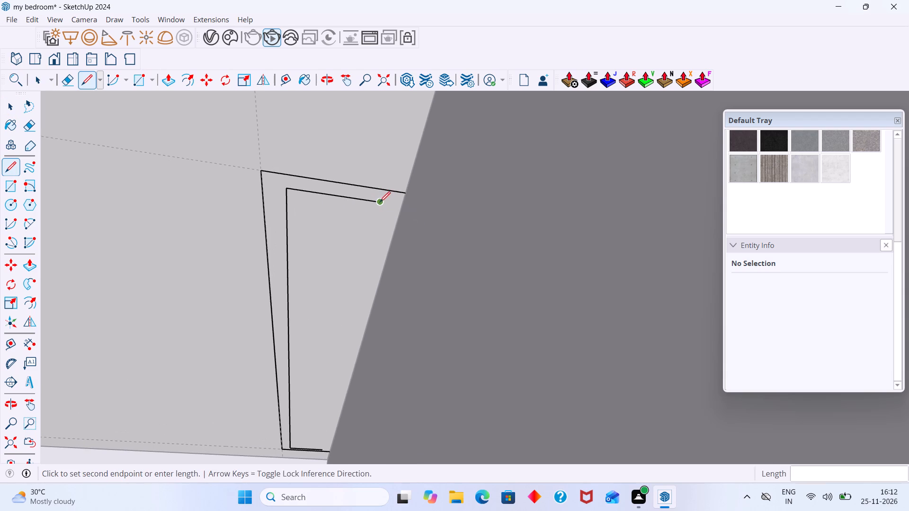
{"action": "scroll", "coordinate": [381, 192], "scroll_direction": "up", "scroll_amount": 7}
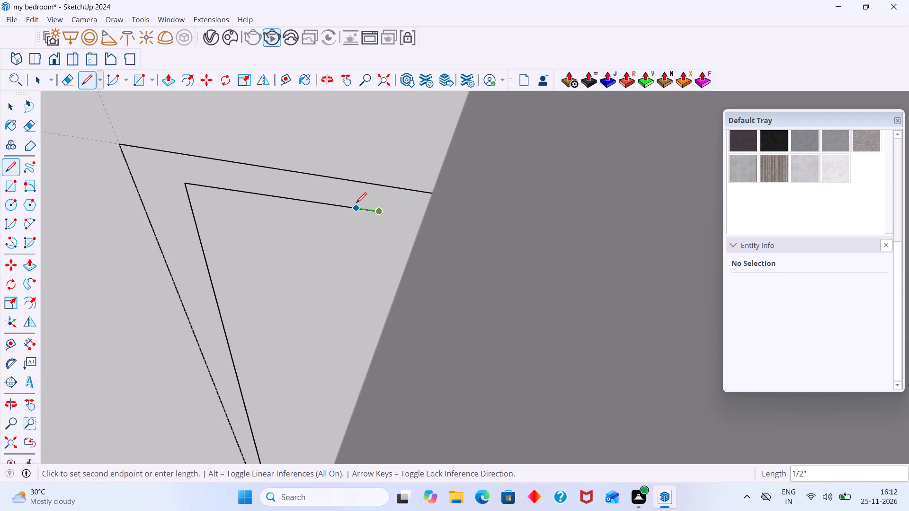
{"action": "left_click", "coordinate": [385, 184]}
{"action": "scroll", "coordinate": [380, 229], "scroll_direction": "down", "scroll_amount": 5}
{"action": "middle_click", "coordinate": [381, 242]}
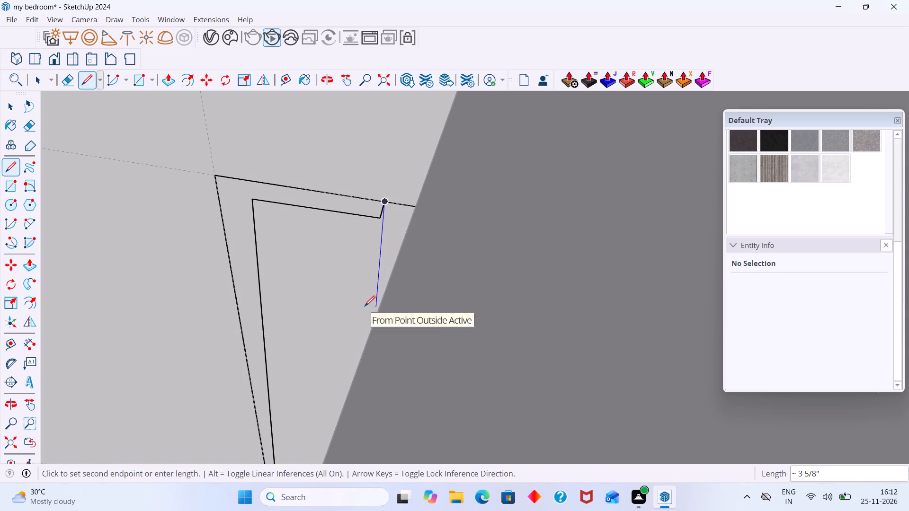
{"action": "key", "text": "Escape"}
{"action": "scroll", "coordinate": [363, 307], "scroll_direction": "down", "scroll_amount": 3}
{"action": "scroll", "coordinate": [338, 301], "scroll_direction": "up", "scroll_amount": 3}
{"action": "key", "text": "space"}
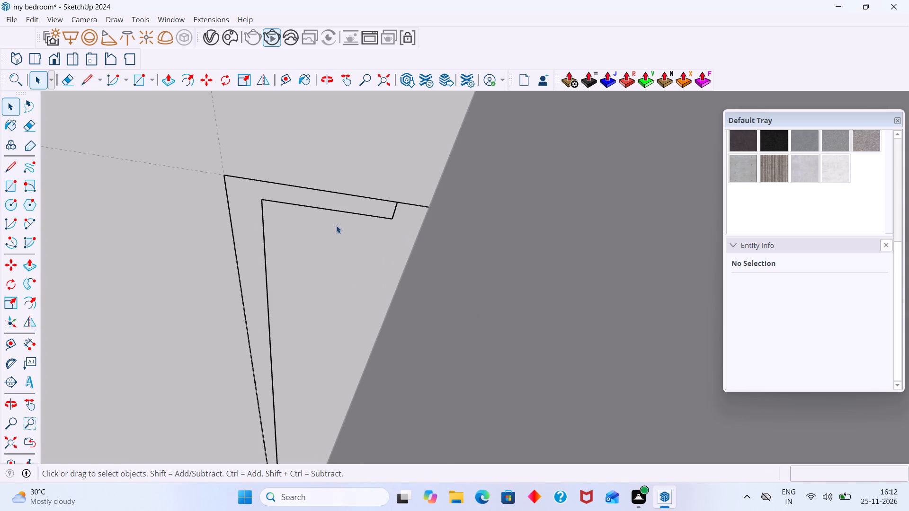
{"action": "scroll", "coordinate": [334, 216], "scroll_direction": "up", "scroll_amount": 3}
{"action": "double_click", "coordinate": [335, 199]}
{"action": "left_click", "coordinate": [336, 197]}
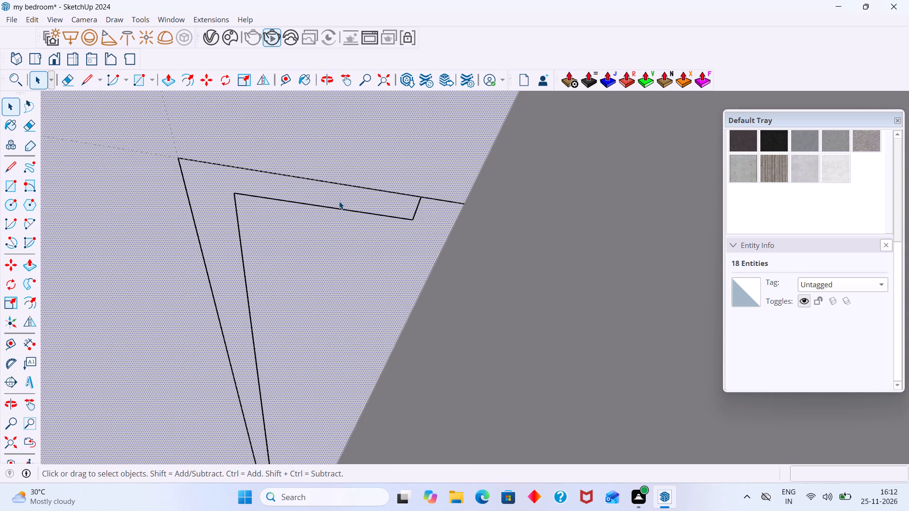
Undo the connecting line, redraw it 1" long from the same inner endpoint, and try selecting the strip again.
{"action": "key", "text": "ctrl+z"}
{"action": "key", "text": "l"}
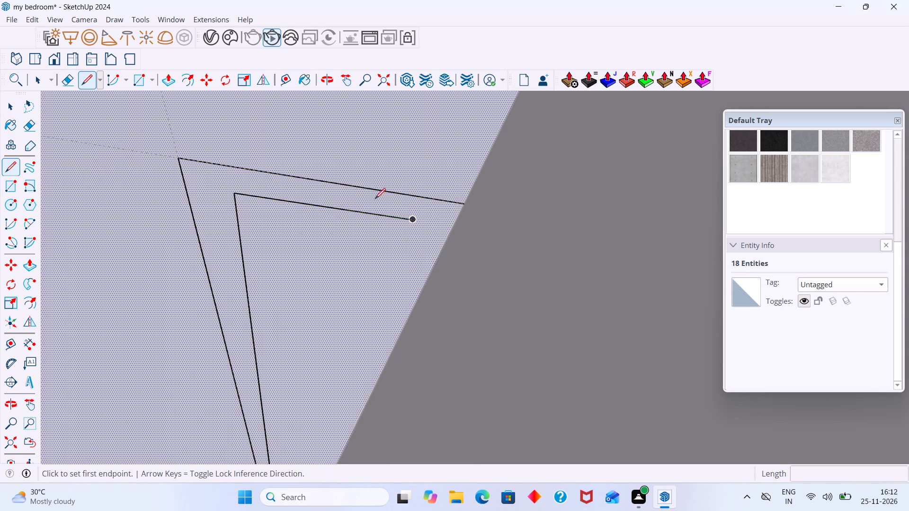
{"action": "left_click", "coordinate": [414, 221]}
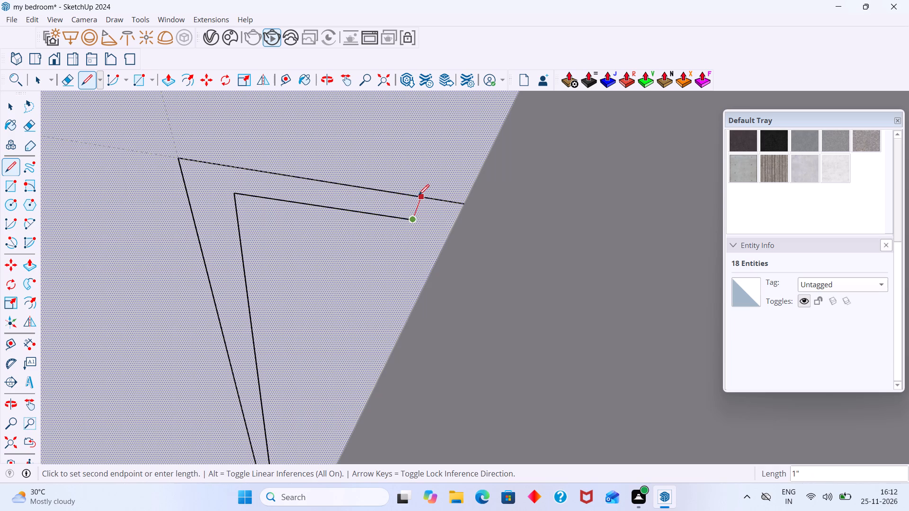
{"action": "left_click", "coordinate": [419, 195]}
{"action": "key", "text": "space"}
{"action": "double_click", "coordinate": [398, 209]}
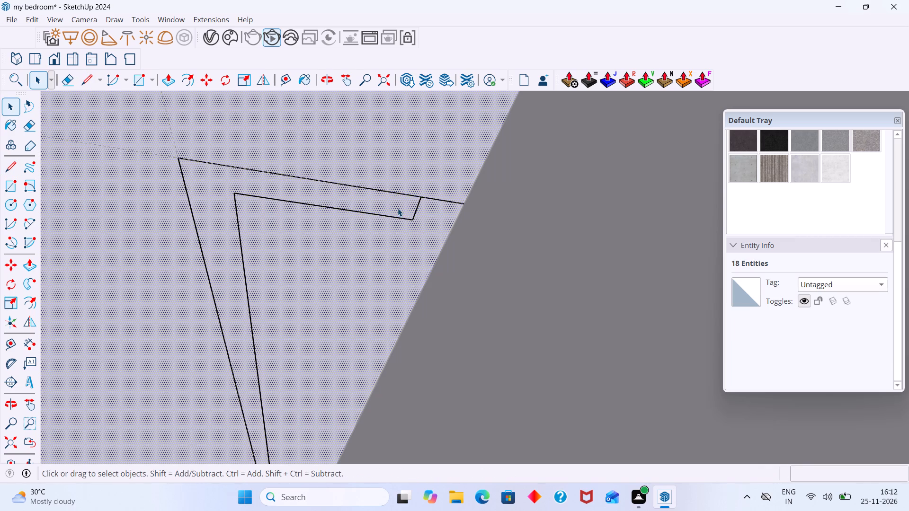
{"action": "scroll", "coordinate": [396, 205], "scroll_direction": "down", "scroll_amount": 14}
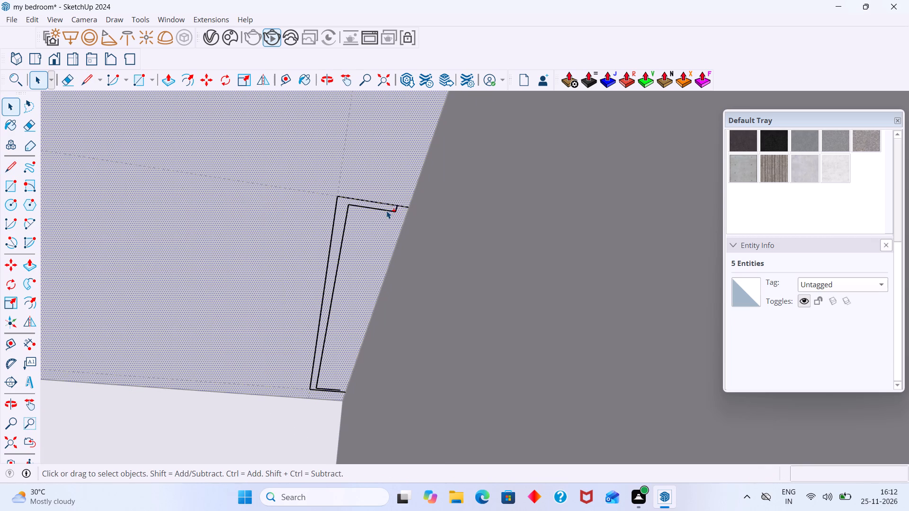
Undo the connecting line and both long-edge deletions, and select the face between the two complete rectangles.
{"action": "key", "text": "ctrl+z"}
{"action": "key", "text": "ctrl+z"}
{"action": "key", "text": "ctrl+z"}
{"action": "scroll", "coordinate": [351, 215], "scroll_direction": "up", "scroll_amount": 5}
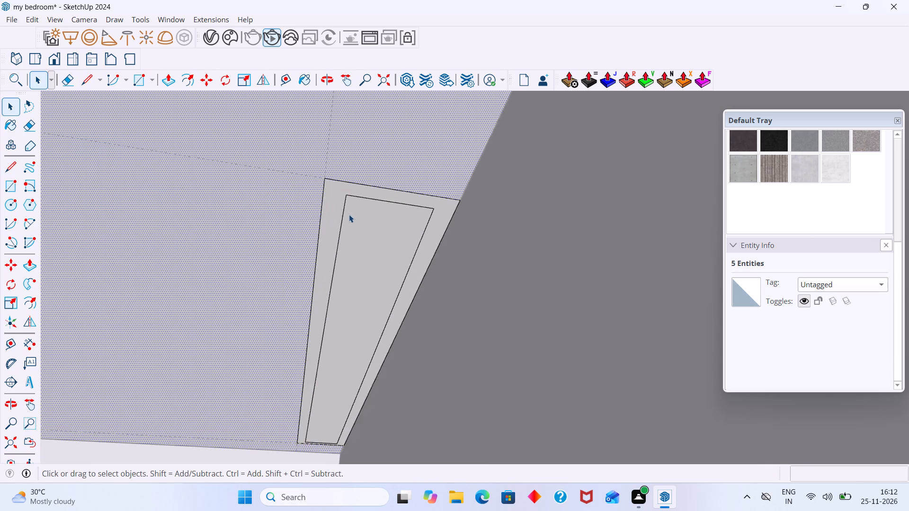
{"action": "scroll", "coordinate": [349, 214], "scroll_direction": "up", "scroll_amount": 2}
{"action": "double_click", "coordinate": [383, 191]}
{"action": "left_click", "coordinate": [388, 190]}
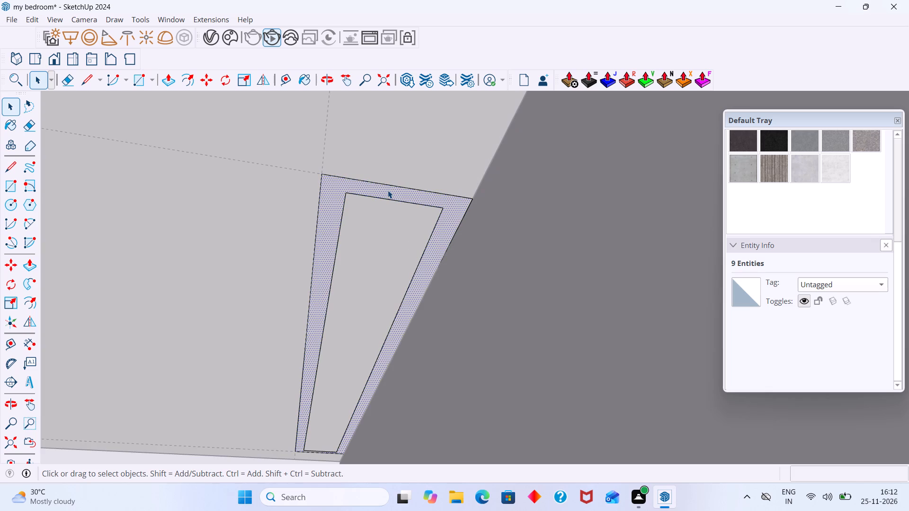
Draw a 1" line from the inner rectangle's wall-side corner, at the end farther from the ceiling's edge, to the outer short edge.
{"action": "key", "text": "l"}
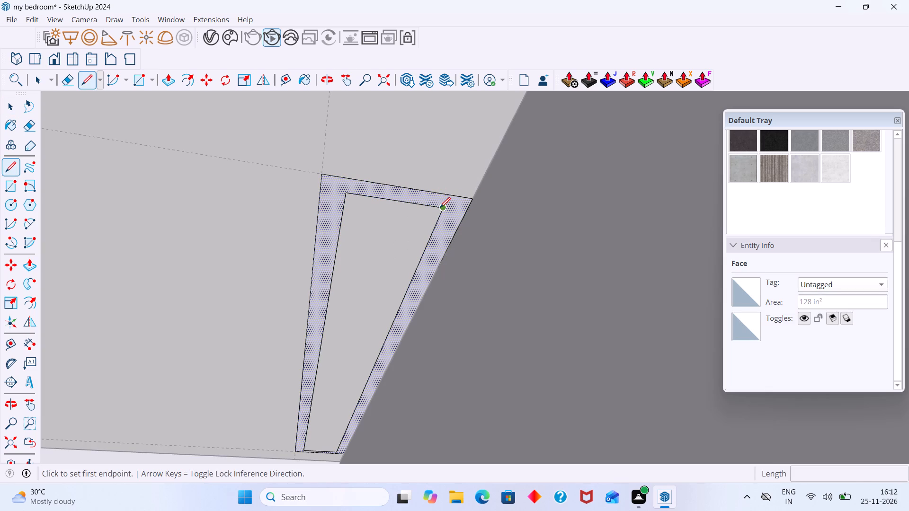
{"action": "left_click", "coordinate": [440, 207]}
{"action": "left_click", "coordinate": [445, 194]}
{"action": "key", "text": "space"}
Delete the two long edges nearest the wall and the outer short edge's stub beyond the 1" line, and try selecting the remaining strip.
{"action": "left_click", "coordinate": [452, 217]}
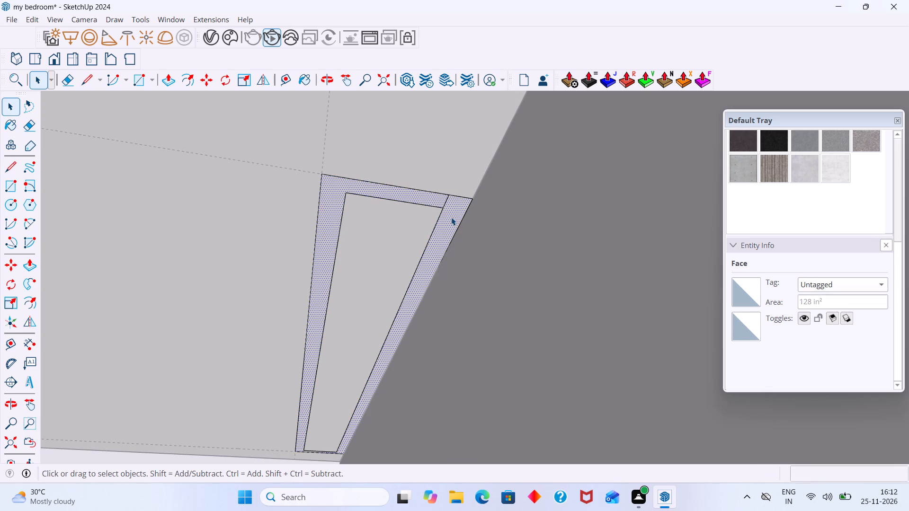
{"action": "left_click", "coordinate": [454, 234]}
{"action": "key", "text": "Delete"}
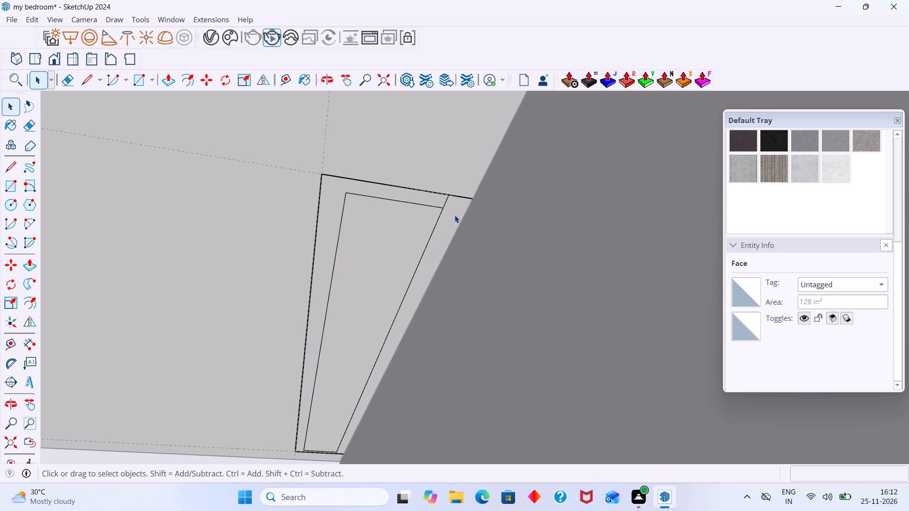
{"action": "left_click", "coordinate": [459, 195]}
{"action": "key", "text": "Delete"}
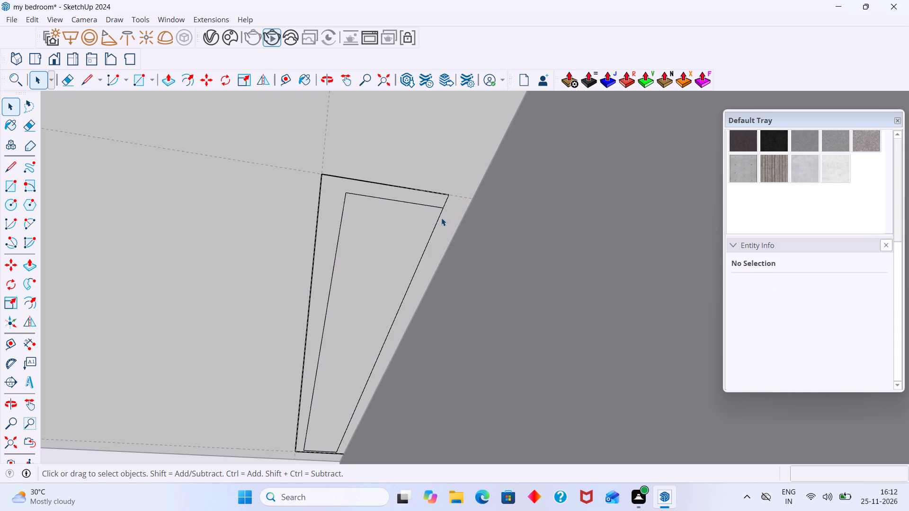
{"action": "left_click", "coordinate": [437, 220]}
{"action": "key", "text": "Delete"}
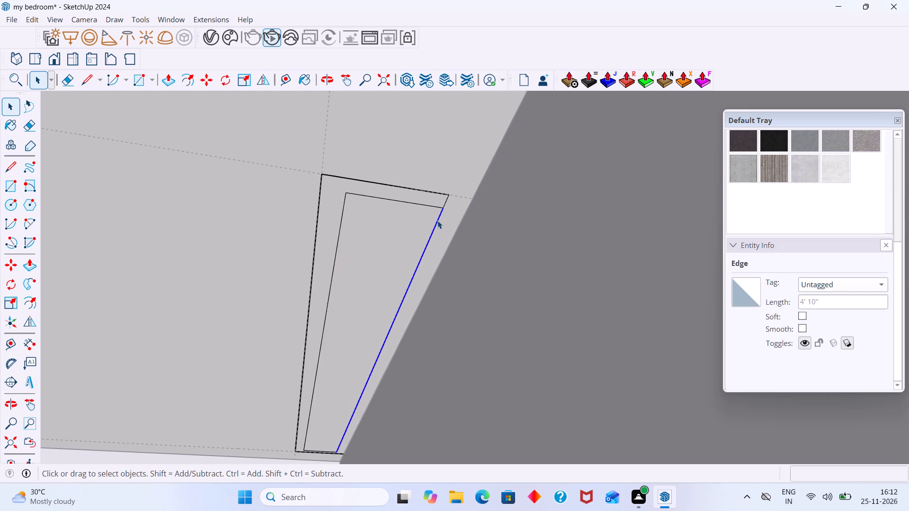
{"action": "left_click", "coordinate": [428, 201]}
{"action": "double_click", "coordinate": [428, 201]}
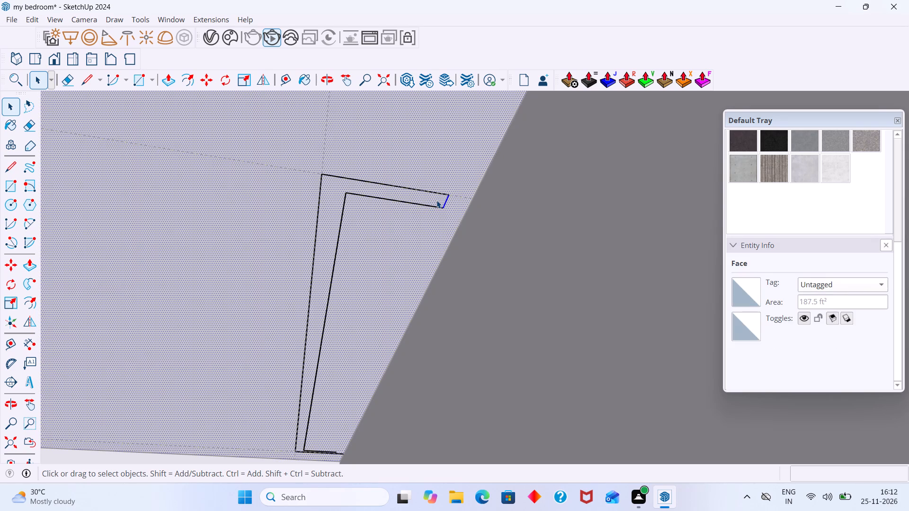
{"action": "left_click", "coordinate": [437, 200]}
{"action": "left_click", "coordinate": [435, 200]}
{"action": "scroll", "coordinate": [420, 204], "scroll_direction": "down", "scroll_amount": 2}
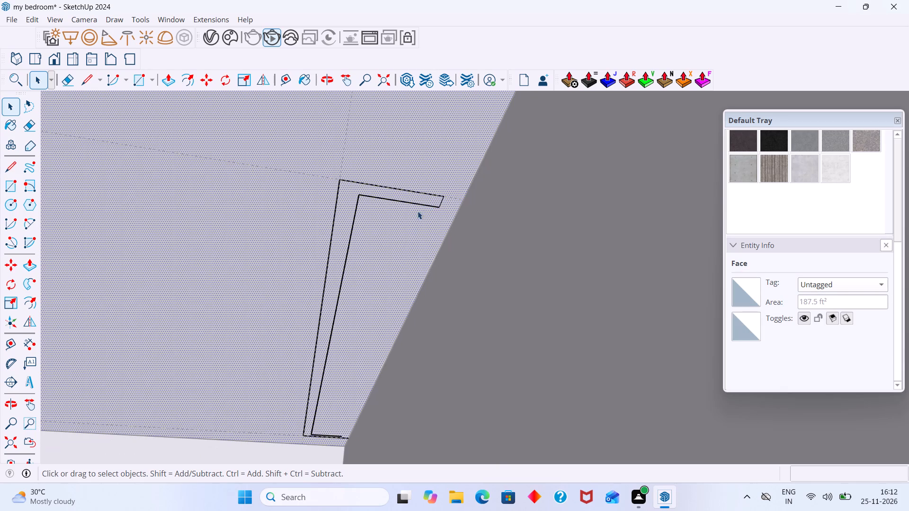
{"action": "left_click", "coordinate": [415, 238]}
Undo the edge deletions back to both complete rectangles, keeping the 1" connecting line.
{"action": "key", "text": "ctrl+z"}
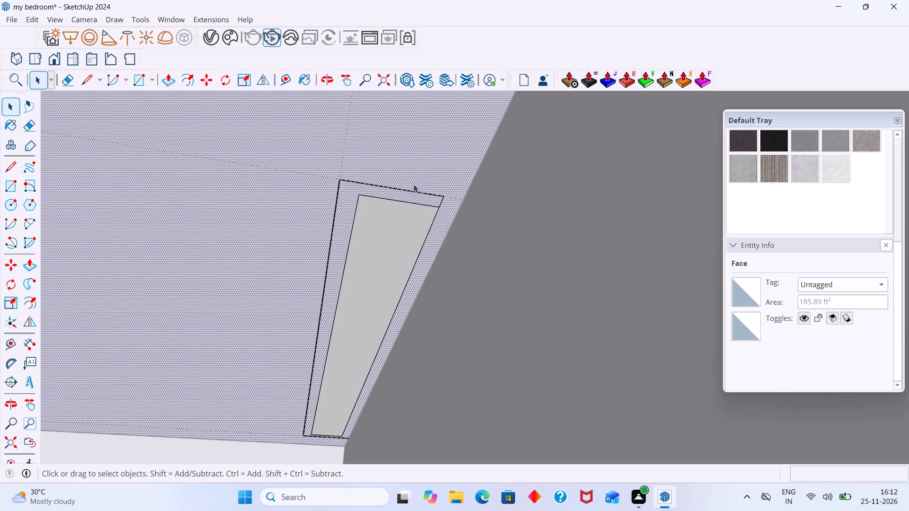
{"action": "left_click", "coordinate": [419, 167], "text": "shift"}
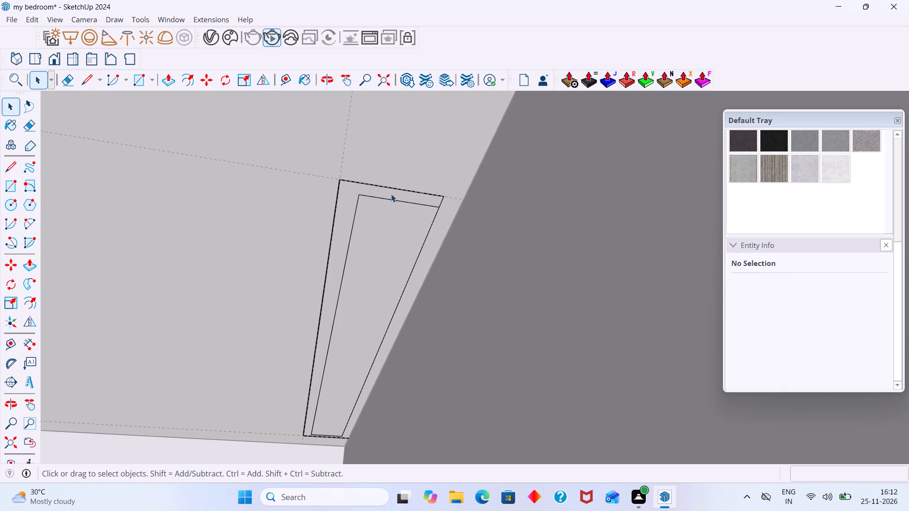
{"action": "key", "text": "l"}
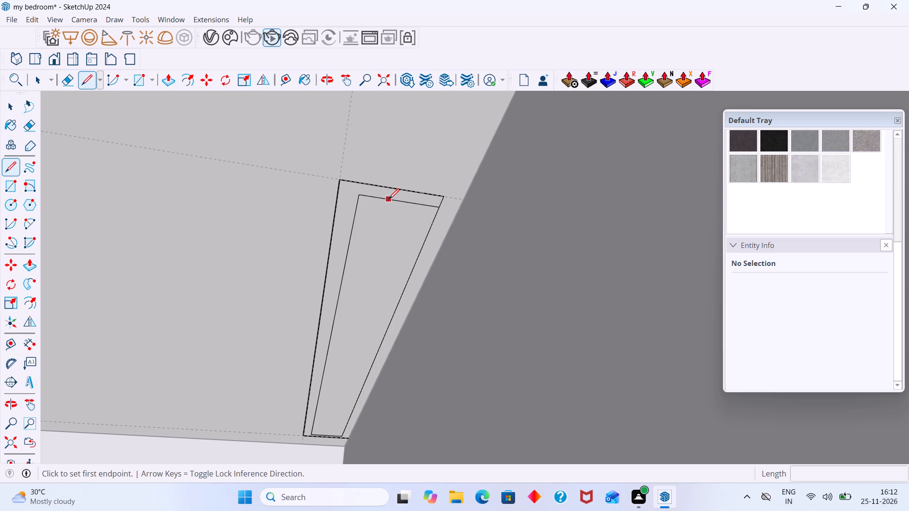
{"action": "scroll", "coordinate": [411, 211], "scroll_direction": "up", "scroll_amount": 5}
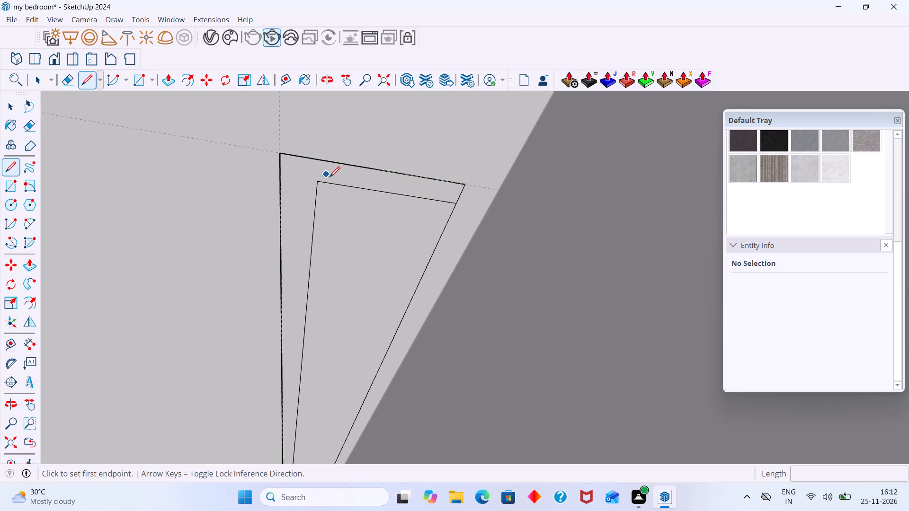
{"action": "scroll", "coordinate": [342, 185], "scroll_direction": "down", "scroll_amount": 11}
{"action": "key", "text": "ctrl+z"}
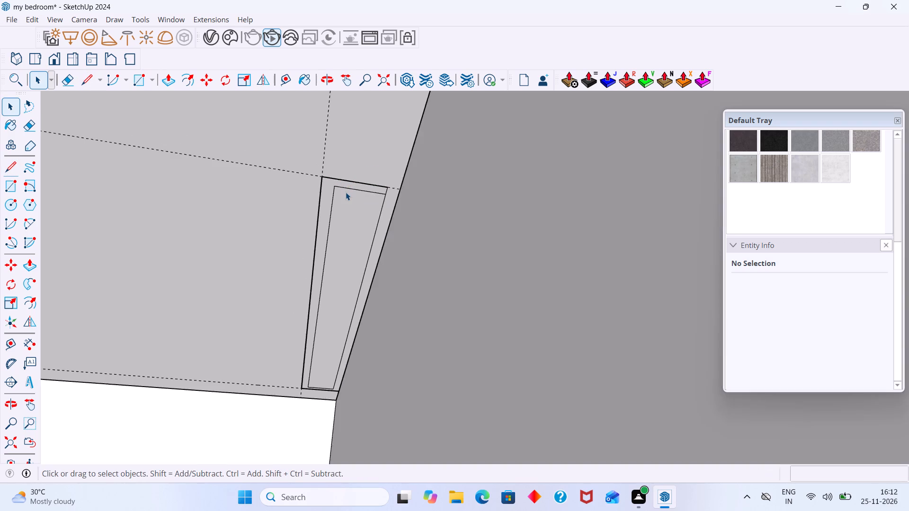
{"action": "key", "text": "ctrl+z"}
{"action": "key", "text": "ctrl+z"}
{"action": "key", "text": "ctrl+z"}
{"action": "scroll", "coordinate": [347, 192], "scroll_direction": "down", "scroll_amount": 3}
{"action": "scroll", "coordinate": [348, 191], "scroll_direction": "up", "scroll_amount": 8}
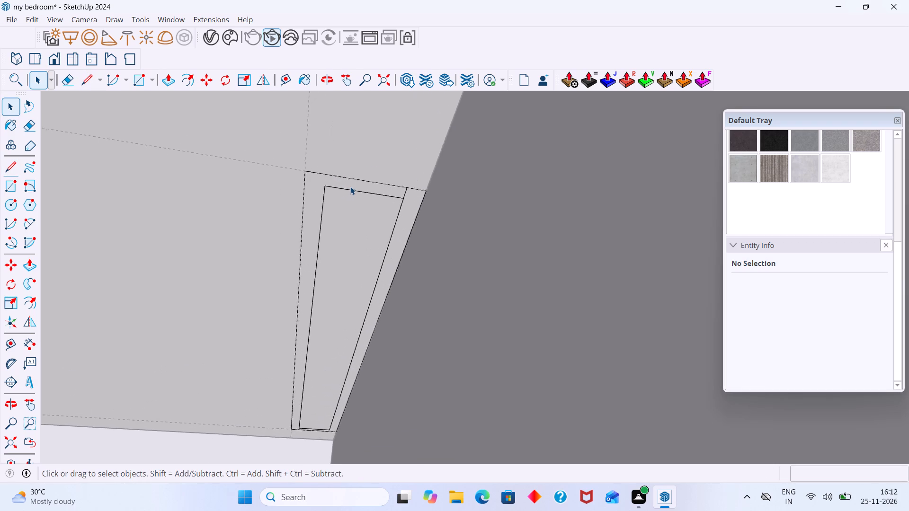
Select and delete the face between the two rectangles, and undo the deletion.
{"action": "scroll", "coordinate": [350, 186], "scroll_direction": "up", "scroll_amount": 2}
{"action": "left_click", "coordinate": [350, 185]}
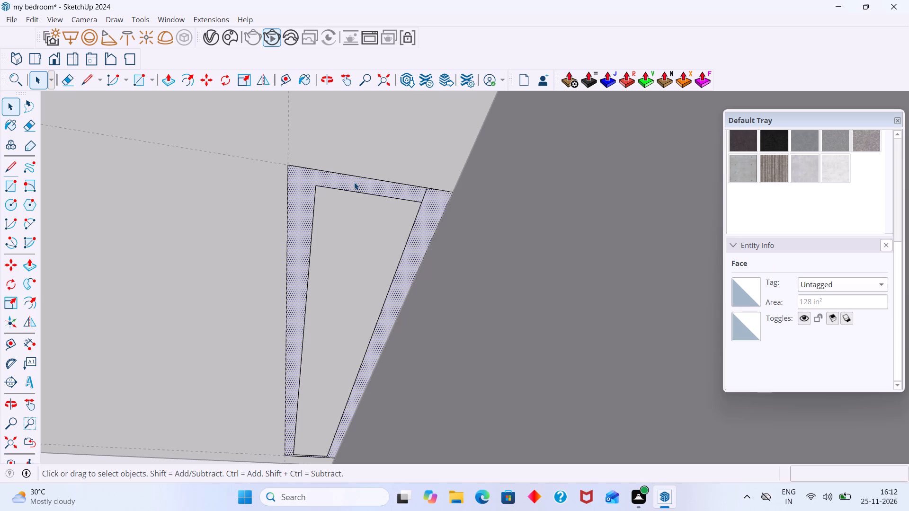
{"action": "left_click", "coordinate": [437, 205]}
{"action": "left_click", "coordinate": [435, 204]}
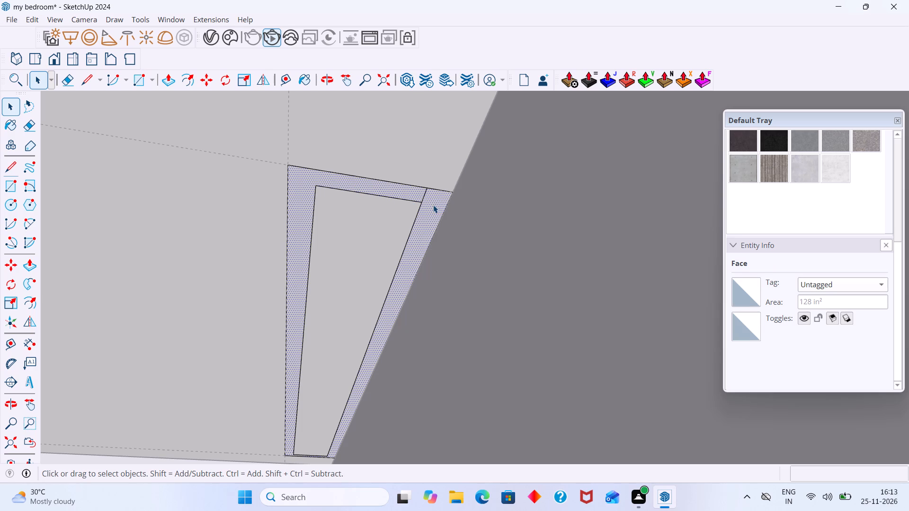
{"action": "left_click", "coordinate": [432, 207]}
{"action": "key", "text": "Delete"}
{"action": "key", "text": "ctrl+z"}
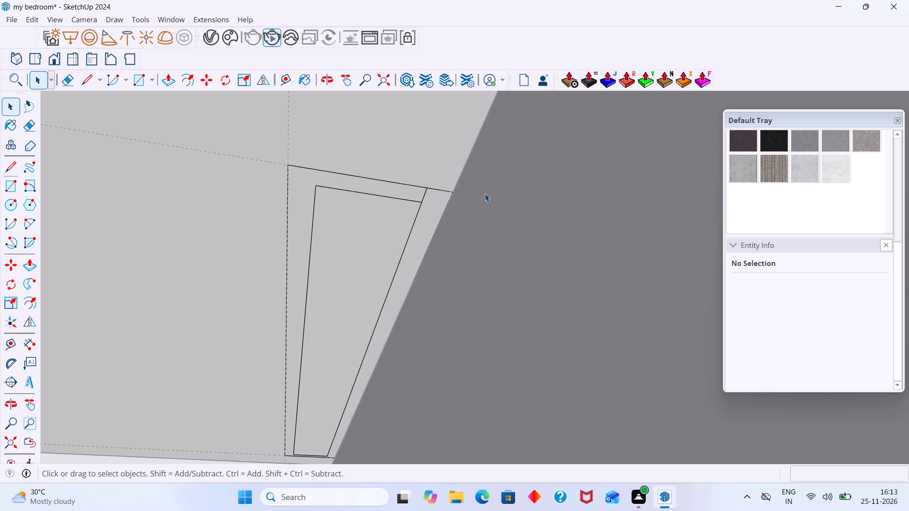
Erase the outer short edge's stub beyond the 1" line and both the inner and outer long edges nearest the wall.
{"action": "key", "text": "e"}
{"action": "left_click_drag", "start_coordinate": [445, 195], "coordinate": [447, 180]}
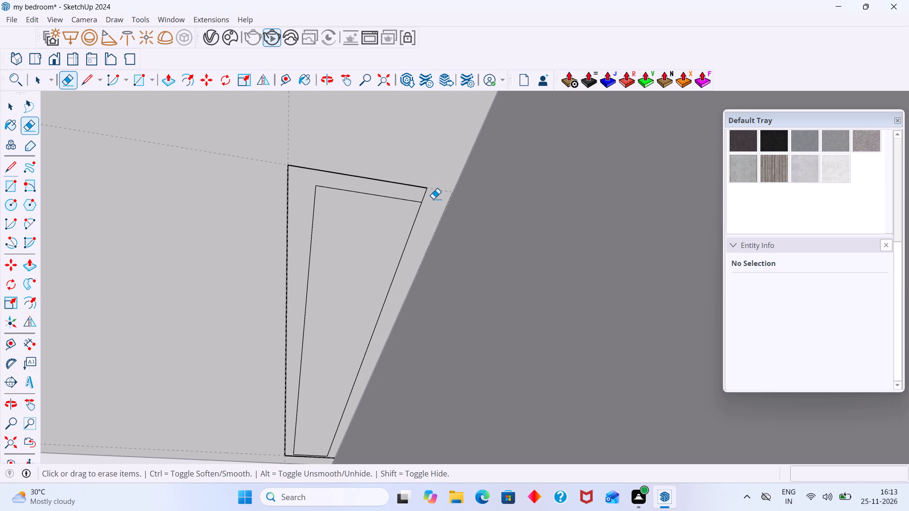
{"action": "scroll", "coordinate": [431, 204], "scroll_direction": "up", "scroll_amount": 5}
{"action": "scroll", "coordinate": [431, 204], "scroll_direction": "down", "scroll_amount": 3}
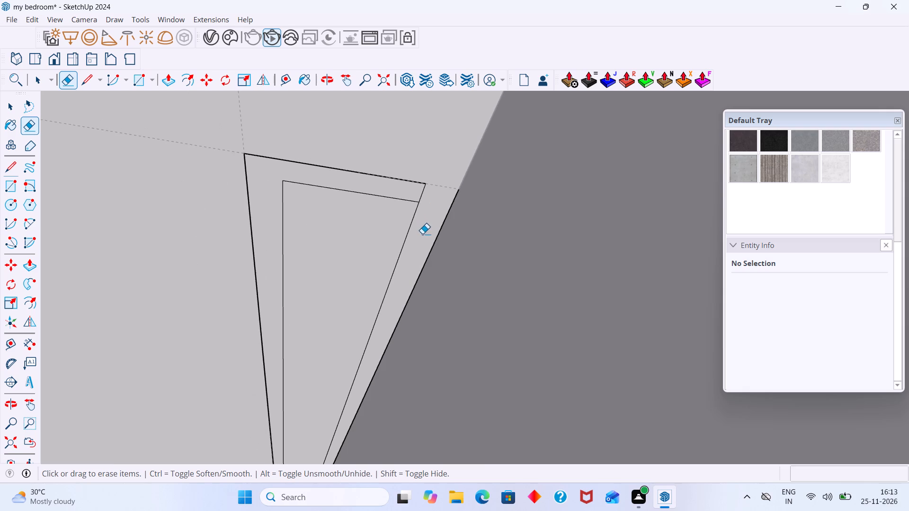
{"action": "left_click_drag", "start_coordinate": [416, 235], "coordinate": [399, 242]}
{"action": "left_click", "coordinate": [454, 202]}
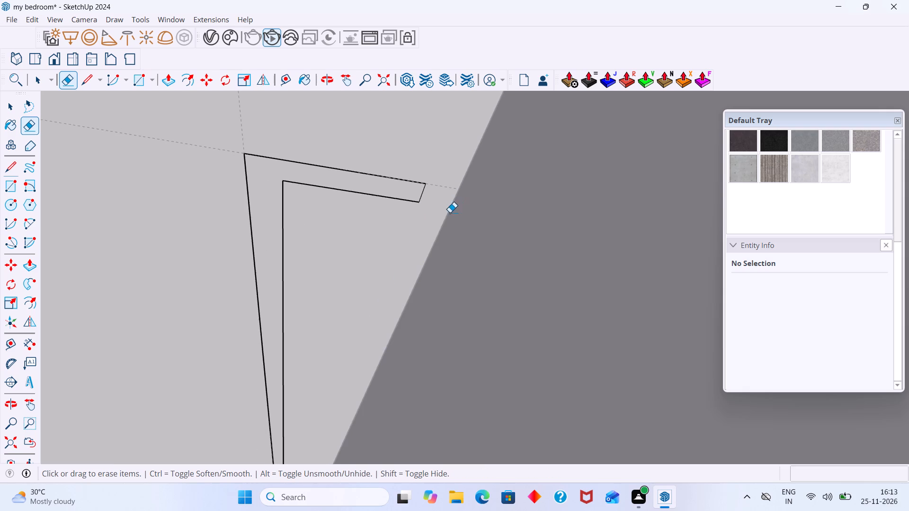
{"action": "scroll", "coordinate": [444, 220], "scroll_direction": "down", "scroll_amount": 11}
{"action": "scroll", "coordinate": [377, 351], "scroll_direction": "up", "scroll_amount": 3}
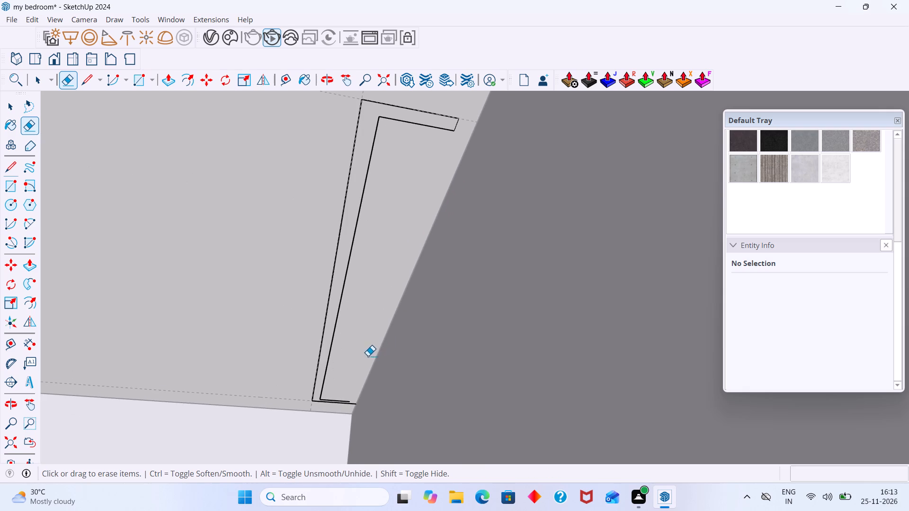
Undo the edge erasures and the 1" connecting line, back to the two complete rectangles on the ceiling.
{"action": "middle_click_drag", "start_coordinate": [370, 350], "coordinate": [378, 232]}
{"action": "key", "text": "ctrl+z"}
{"action": "key", "text": "ctrl+z"}
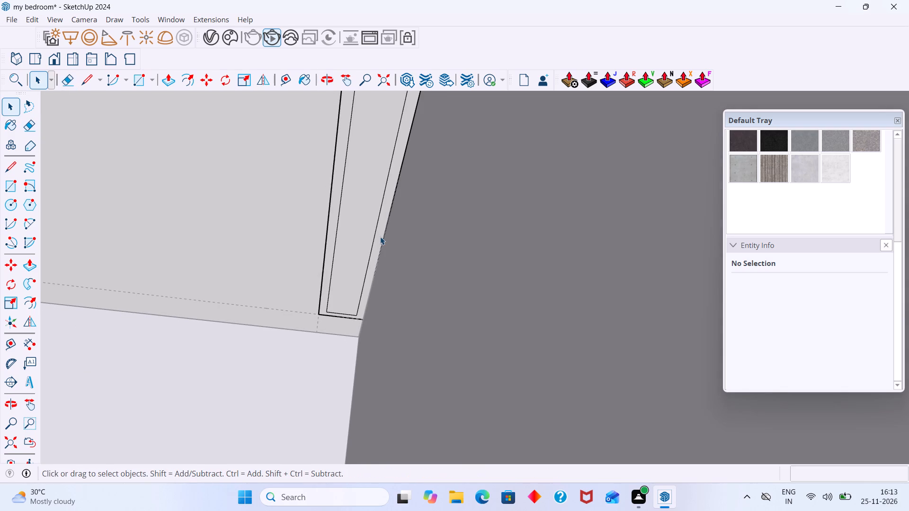
{"action": "scroll", "coordinate": [382, 236], "scroll_direction": "down", "scroll_amount": 7}
{"action": "middle_click_drag", "start_coordinate": [385, 241], "coordinate": [371, 305], "text": "shift"}
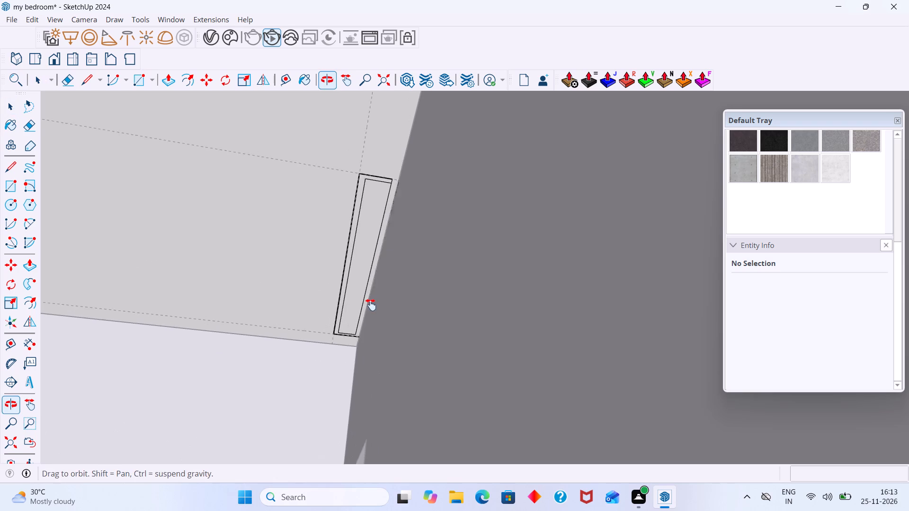
{"action": "middle_click_drag", "start_coordinate": [371, 305], "coordinate": [381, 300], "text": "shift"}
{"action": "scroll", "coordinate": [386, 183], "scroll_direction": "up", "scroll_amount": 7}
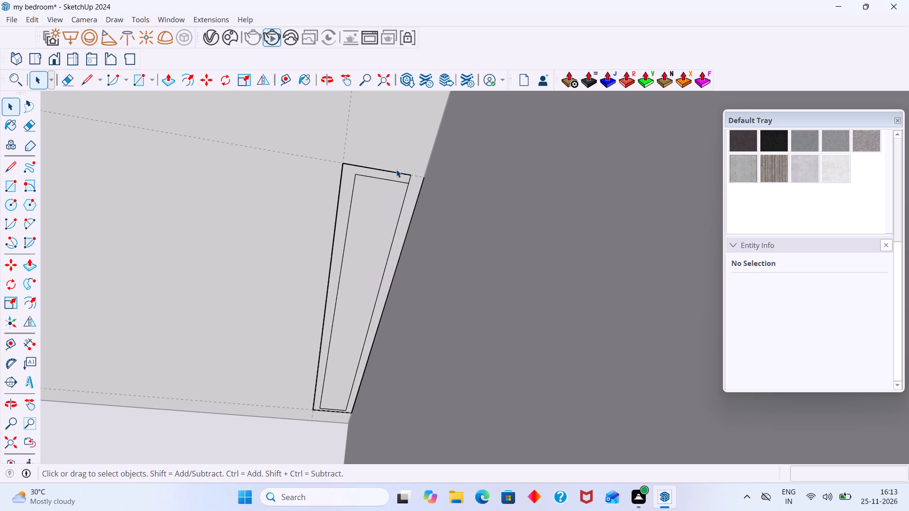
{"action": "key", "text": "space"}
{"action": "scroll", "coordinate": [390, 178], "scroll_direction": "up", "scroll_amount": 6}
{"action": "left_click", "coordinate": [393, 172]}
{"action": "left_click", "coordinate": [396, 176]}
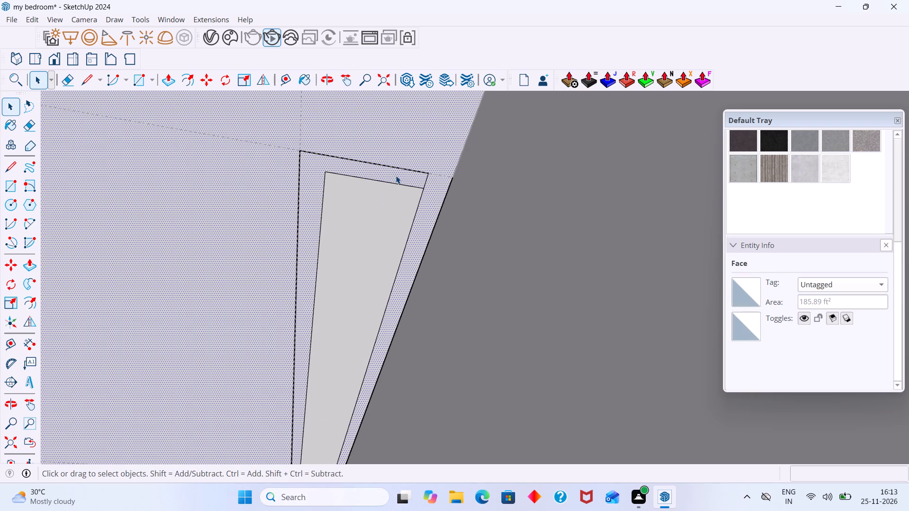
{"action": "key", "text": "ctrl+z"}
{"action": "key", "text": "ctrl+z"}
{"action": "key", "text": "ctrl+z"}
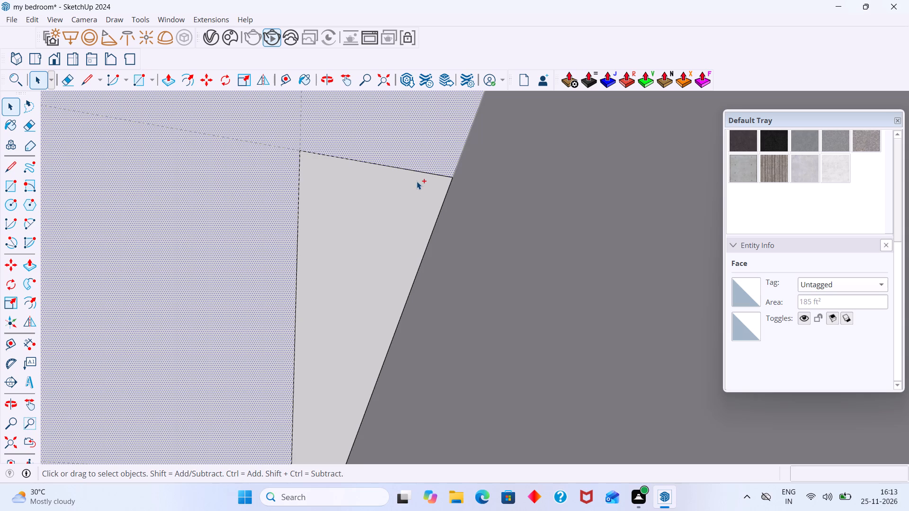
{"action": "key", "text": "ctrl+y"}
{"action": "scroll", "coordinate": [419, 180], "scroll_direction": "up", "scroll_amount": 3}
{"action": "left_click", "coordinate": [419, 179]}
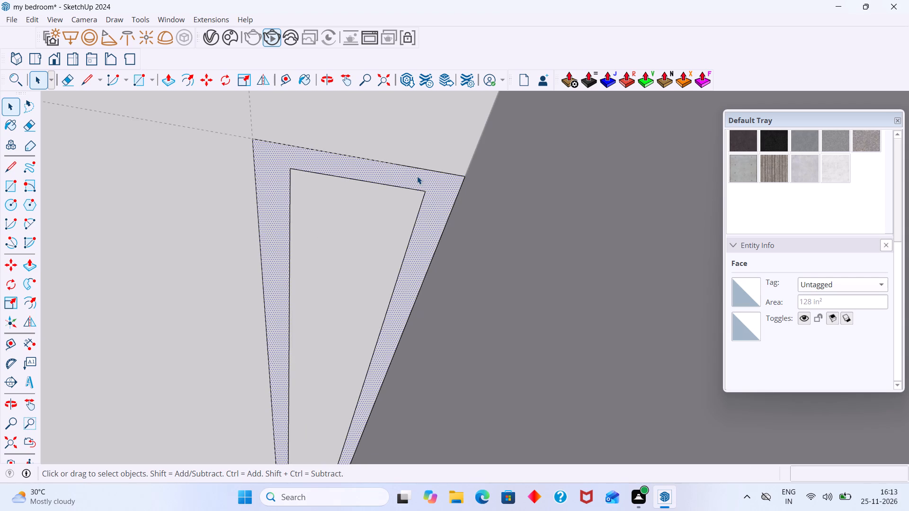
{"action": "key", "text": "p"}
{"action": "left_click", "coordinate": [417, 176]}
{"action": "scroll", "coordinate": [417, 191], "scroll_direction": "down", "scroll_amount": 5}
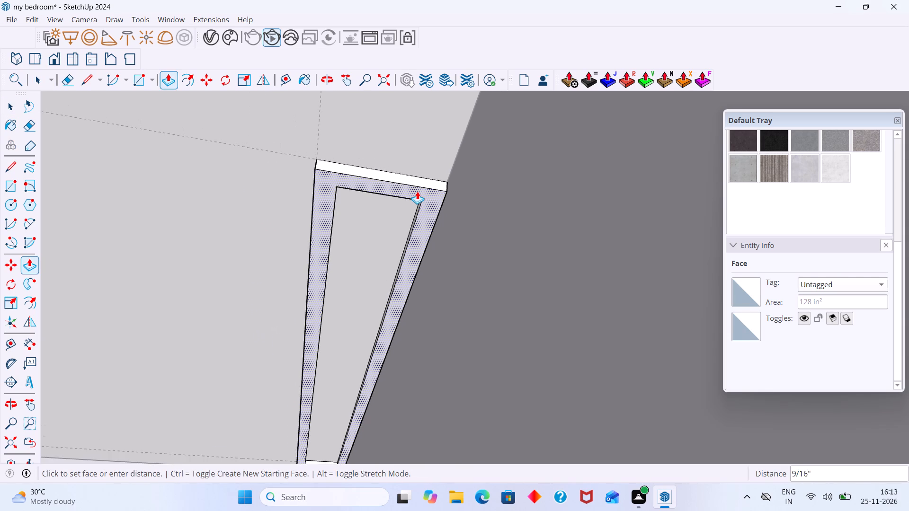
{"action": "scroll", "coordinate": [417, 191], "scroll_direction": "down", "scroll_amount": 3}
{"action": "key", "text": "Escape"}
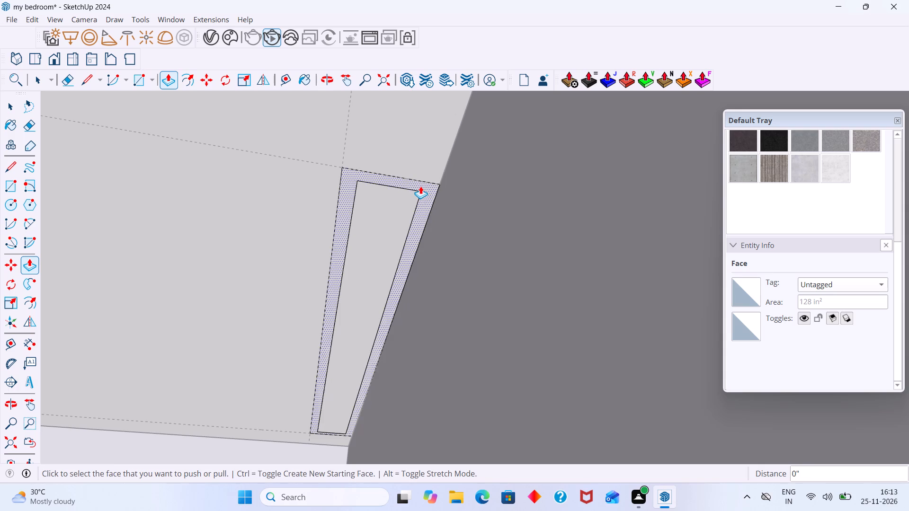
Draw a 1" line extending the inner wall-side long edge to the outer short edge farther from the room corner, and check the face selection.
{"action": "key", "text": "l"}
{"action": "scroll", "coordinate": [433, 198], "scroll_direction": "up", "scroll_amount": 4}
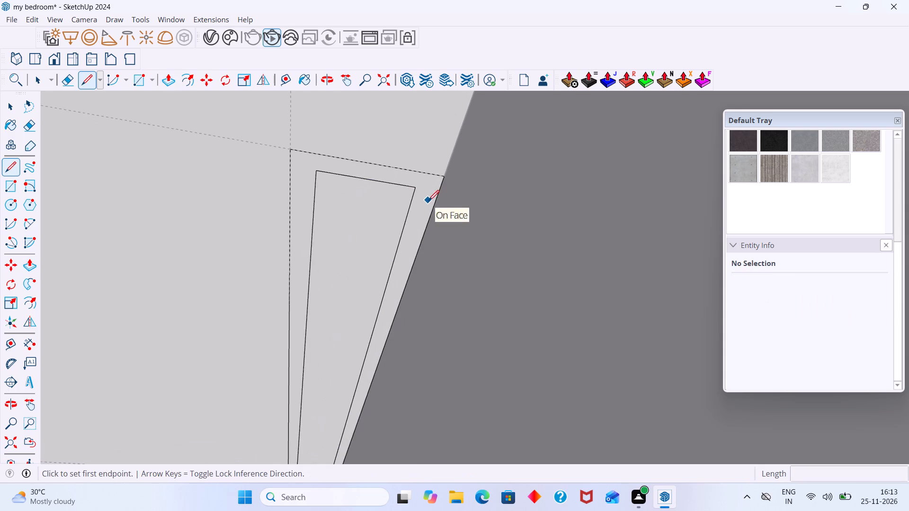
{"action": "key", "text": "space"}
{"action": "double_click", "coordinate": [428, 197]}
{"action": "left_click", "coordinate": [427, 196]}
{"action": "left_click", "coordinate": [426, 194]}
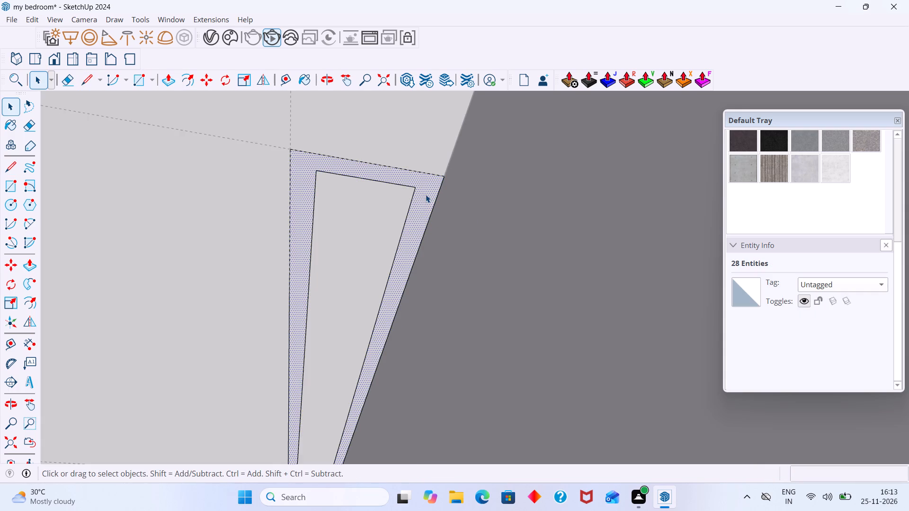
{"action": "key", "text": "l"}
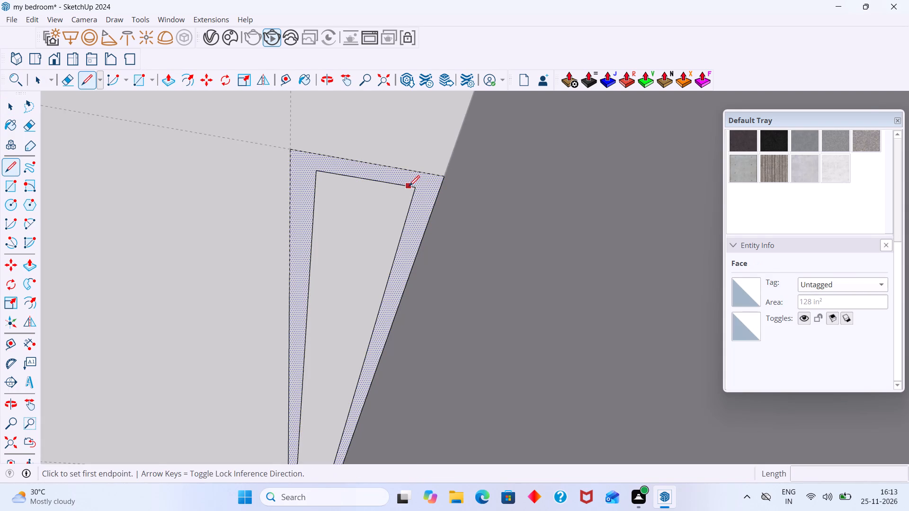
{"action": "left_click", "coordinate": [416, 188]}
{"action": "left_click", "coordinate": [419, 169]}
{"action": "key", "text": "space"}
{"action": "scroll", "coordinate": [401, 178], "scroll_direction": "up", "scroll_amount": 5}
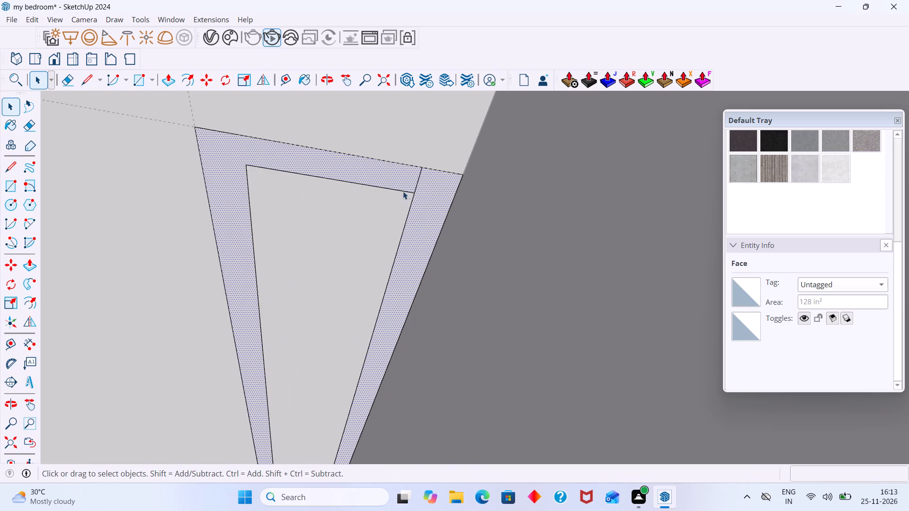
{"action": "left_click", "coordinate": [397, 177]}
{"action": "left_click", "coordinate": [434, 191], "text": "shift"}
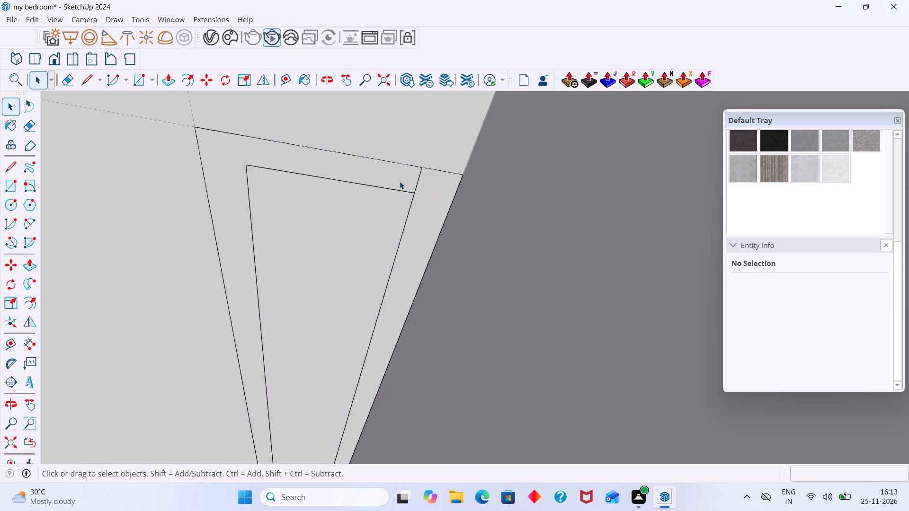
{"action": "left_click", "coordinate": [398, 179]}
{"action": "scroll", "coordinate": [408, 180], "scroll_direction": "down", "scroll_amount": 6}
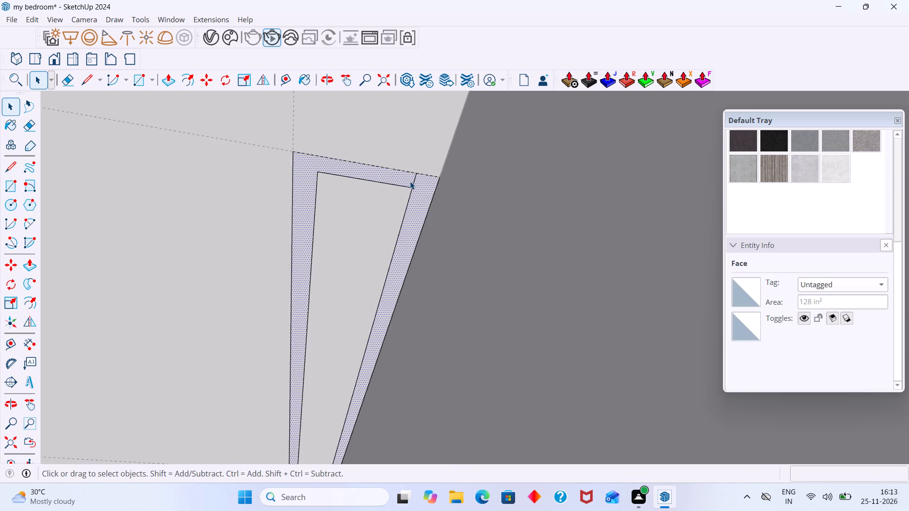
Draw a matching 1" line to the outer short edge beside the room corner, separating the wall-side strip, and check its selection.
{"action": "scroll", "coordinate": [410, 181], "scroll_direction": "down", "scroll_amount": 5}
{"action": "middle_click_drag", "start_coordinate": [410, 187], "coordinate": [422, 162], "text": "shift"}
{"action": "middle_click_drag", "start_coordinate": [403, 268], "coordinate": [408, 208], "text": "shift"}
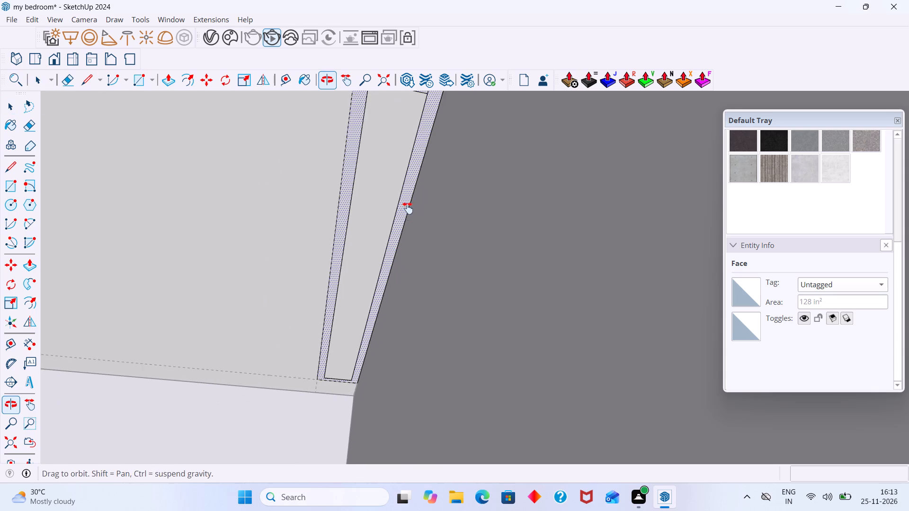
{"action": "middle_click_drag", "start_coordinate": [408, 208], "coordinate": [410, 202], "text": "shift"}
{"action": "middle_click_drag", "start_coordinate": [394, 277], "coordinate": [393, 262], "text": "shift"}
{"action": "scroll", "coordinate": [360, 334], "scroll_direction": "up", "scroll_amount": 4}
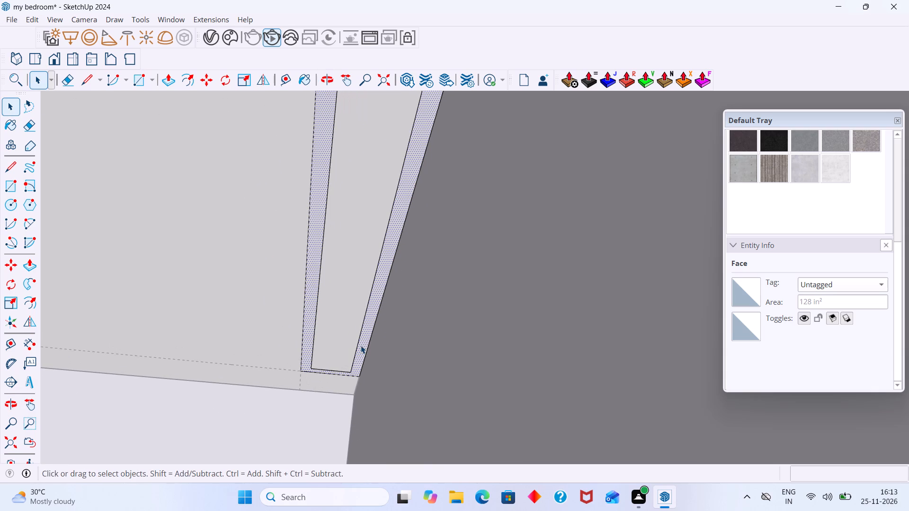
{"action": "key", "text": "l"}
{"action": "scroll", "coordinate": [356, 378], "scroll_direction": "up", "scroll_amount": 5}
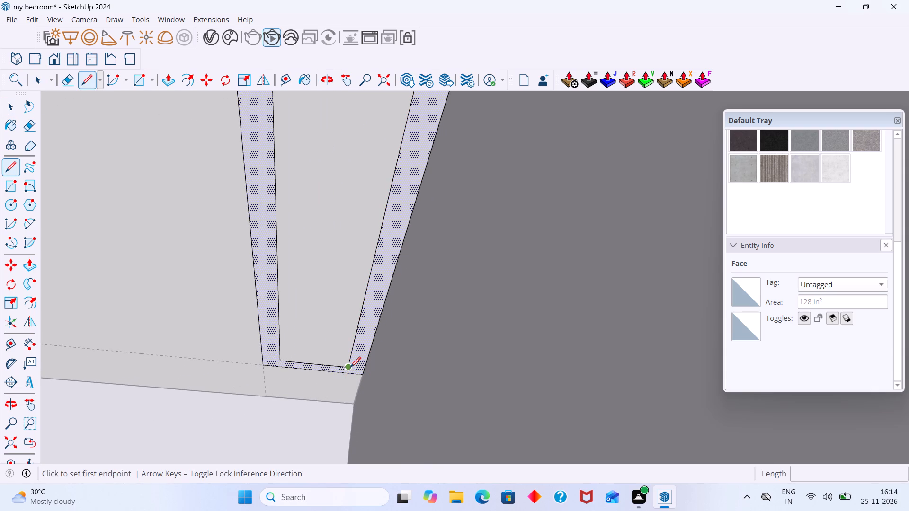
{"action": "left_click", "coordinate": [350, 367]}
{"action": "left_click", "coordinate": [348, 376]}
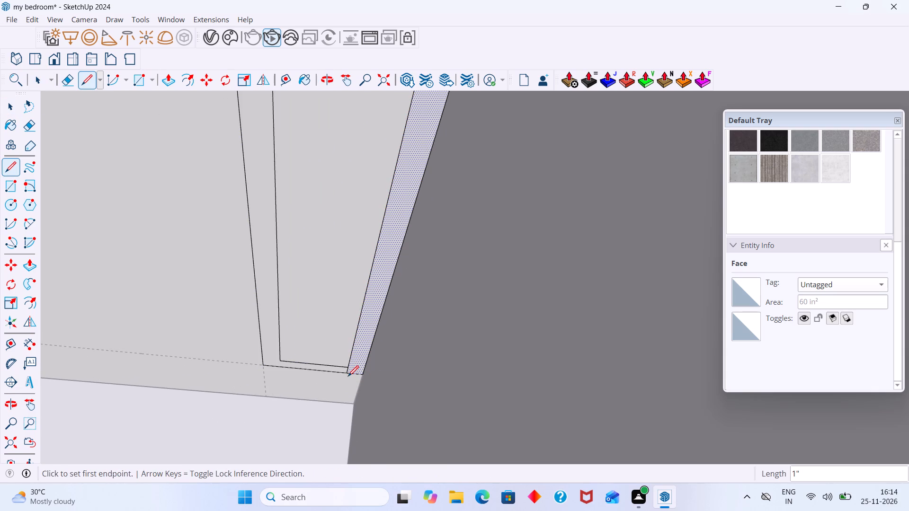
{"action": "scroll", "coordinate": [357, 351], "scroll_direction": "down", "scroll_amount": 12}
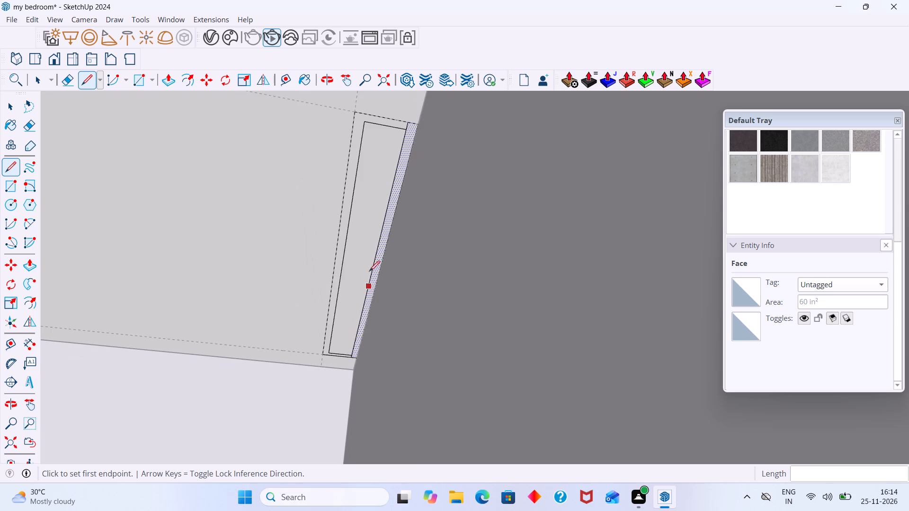
{"action": "scroll", "coordinate": [364, 255], "scroll_direction": "up", "scroll_amount": 1}
{"action": "key", "text": "space"}
{"action": "scroll", "coordinate": [337, 224], "scroll_direction": "up", "scroll_amount": 3}
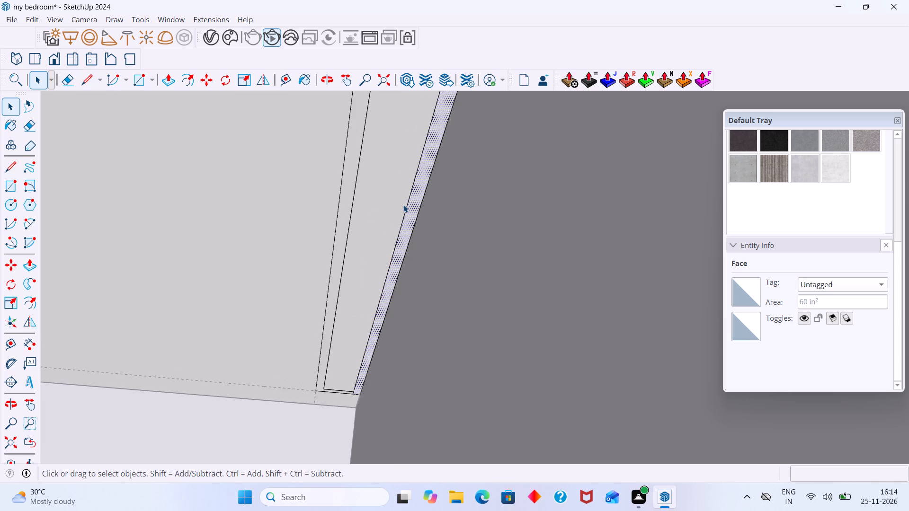
{"action": "scroll", "coordinate": [403, 204], "scroll_direction": "down", "scroll_amount": 2}
{"action": "middle_click_drag", "start_coordinate": [402, 208], "coordinate": [365, 259], "text": "shift"}
{"action": "scroll", "coordinate": [370, 225], "scroll_direction": "up", "scroll_amount": 2}
{"action": "left_click", "coordinate": [401, 179]}
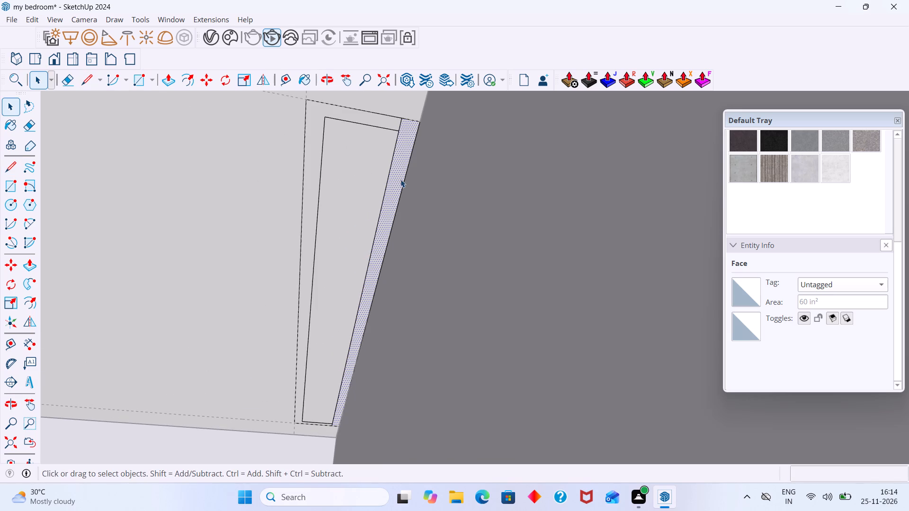
{"action": "key", "text": "Escape"}
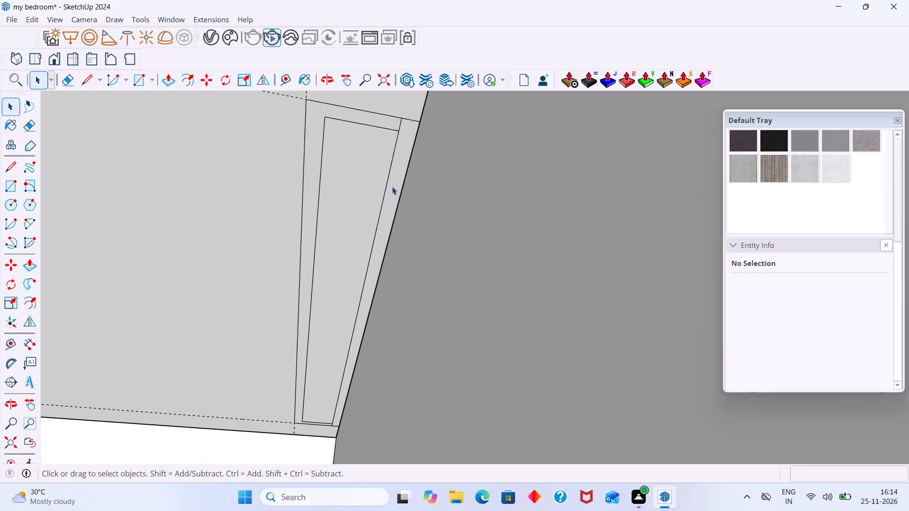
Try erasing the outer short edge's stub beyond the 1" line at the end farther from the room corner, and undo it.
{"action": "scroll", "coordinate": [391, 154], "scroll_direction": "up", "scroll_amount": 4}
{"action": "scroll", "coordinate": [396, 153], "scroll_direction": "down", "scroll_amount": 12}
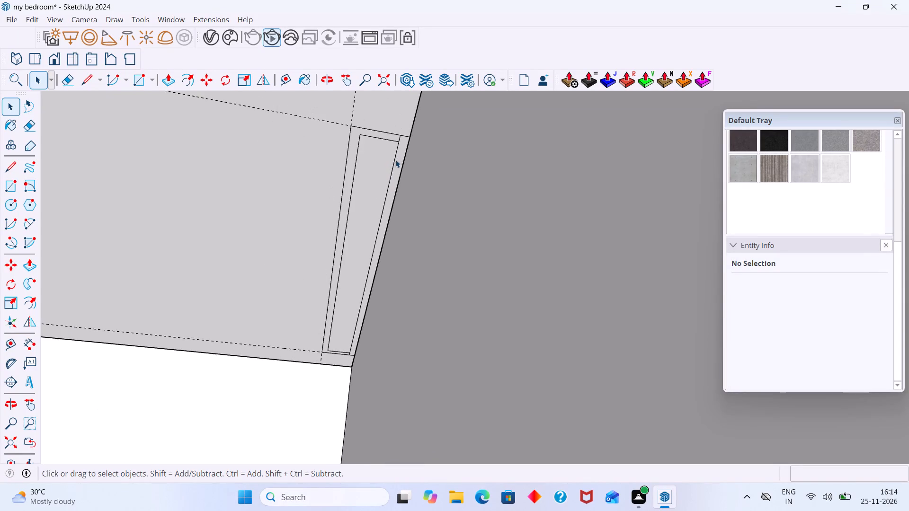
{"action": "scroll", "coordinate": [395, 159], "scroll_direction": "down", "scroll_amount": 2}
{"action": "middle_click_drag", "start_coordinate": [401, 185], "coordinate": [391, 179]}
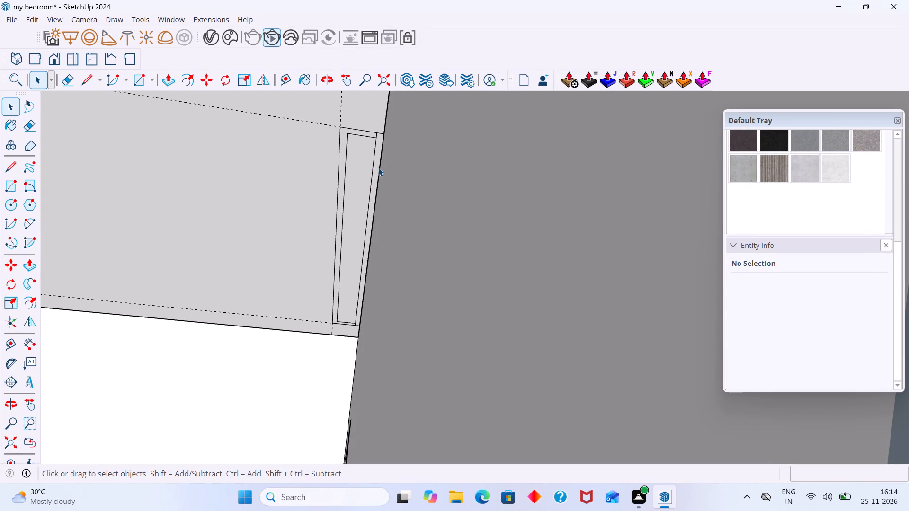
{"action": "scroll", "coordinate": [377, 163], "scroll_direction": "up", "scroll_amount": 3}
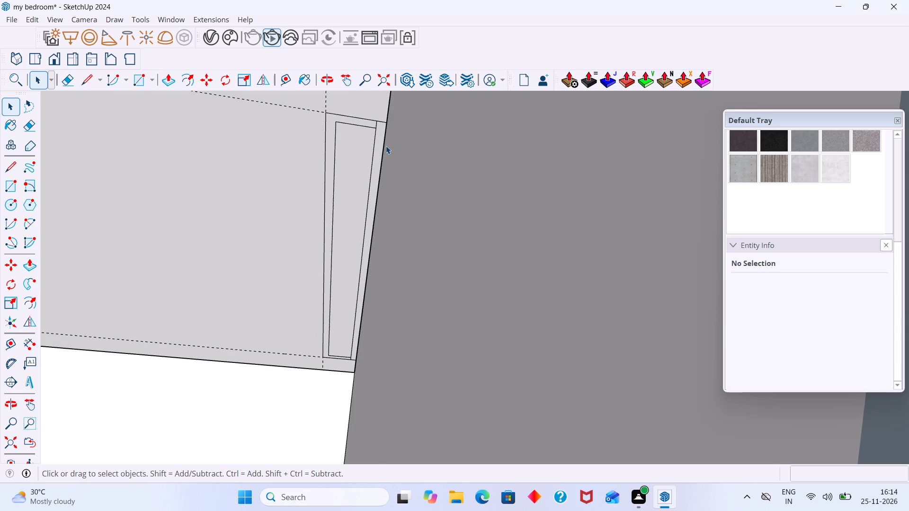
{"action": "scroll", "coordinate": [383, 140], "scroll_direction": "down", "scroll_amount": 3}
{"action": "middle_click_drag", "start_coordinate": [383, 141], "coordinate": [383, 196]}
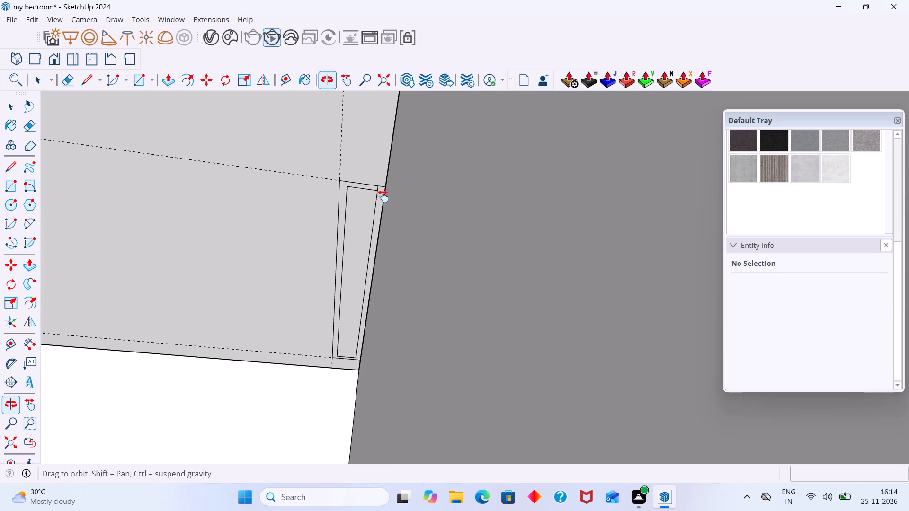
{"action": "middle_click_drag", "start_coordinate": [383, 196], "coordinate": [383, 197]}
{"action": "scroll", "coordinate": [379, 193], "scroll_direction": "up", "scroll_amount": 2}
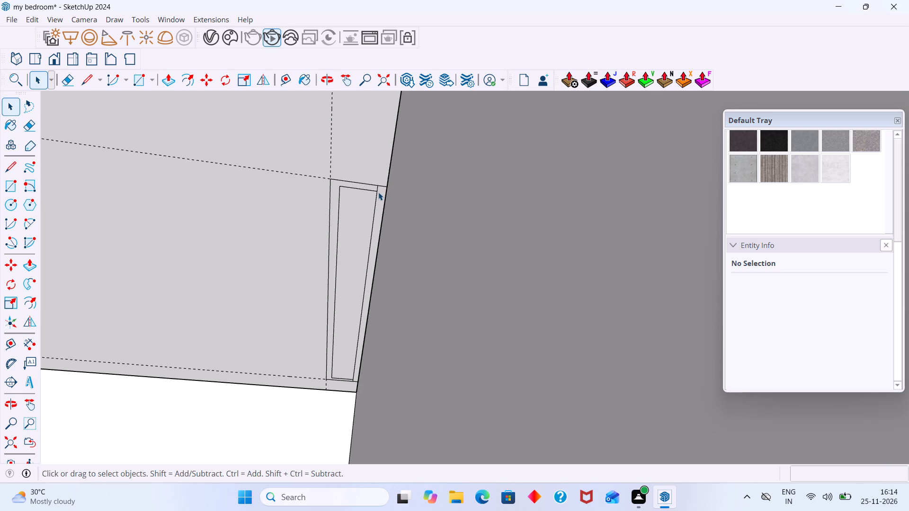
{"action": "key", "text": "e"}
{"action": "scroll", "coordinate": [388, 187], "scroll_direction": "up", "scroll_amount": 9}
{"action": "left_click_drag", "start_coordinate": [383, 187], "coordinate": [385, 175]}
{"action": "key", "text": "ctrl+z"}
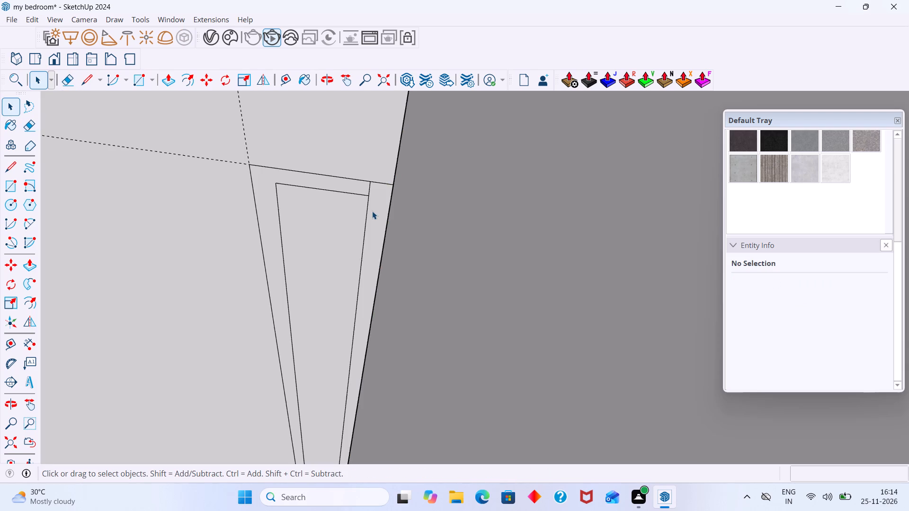
Erase the outer short edge's stub farther from the room corner and the inner rectangle's long edge nearest the wall.
{"action": "triple_click", "coordinate": [372, 211]}
{"action": "left_click", "coordinate": [377, 210]}
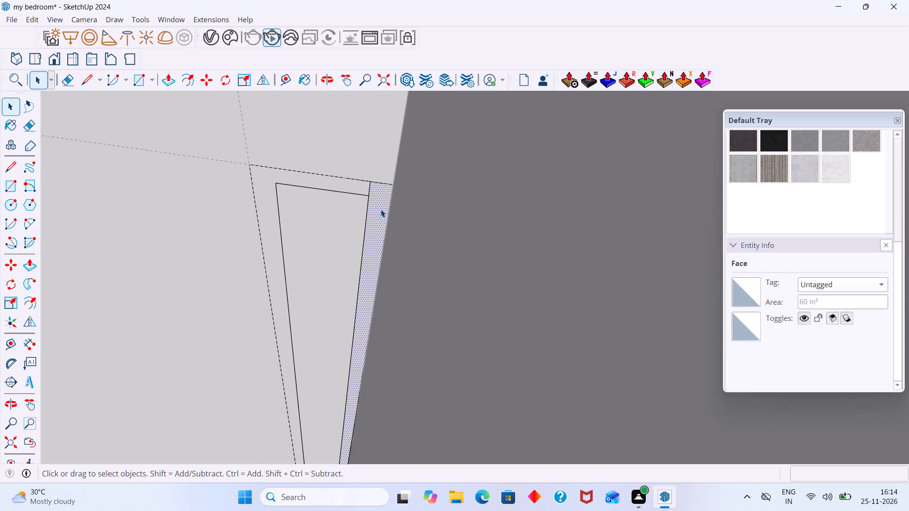
{"action": "key", "text": "e"}
{"action": "left_click_drag", "start_coordinate": [385, 160], "coordinate": [388, 187]}
{"action": "left_click_drag", "start_coordinate": [376, 208], "coordinate": [368, 221]}
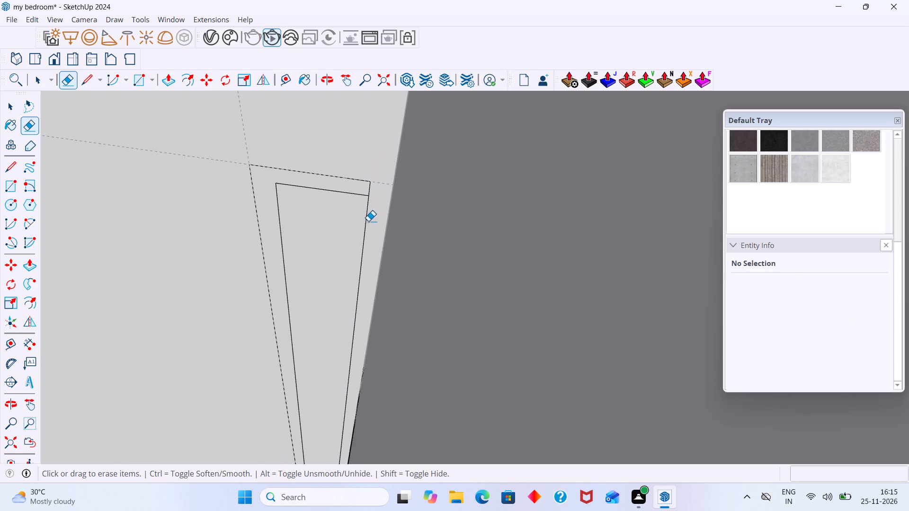
{"action": "left_click_drag", "start_coordinate": [368, 221], "coordinate": [367, 224]}
{"action": "scroll", "coordinate": [355, 236], "scroll_direction": "down", "scroll_amount": 7}
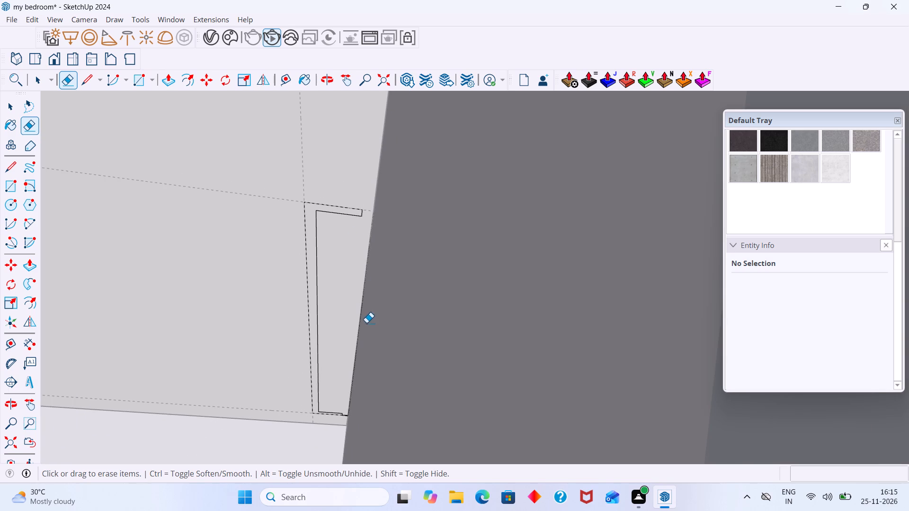
Erase the outer short edge's stub beyond the 1" line at the end beside the room corner.
{"action": "middle_click_drag", "start_coordinate": [365, 319], "coordinate": [357, 186], "text": "shift"}
{"action": "middle_click_drag", "start_coordinate": [343, 234], "coordinate": [407, 271]}
{"action": "scroll", "coordinate": [248, 299], "scroll_direction": "up", "scroll_amount": 7}
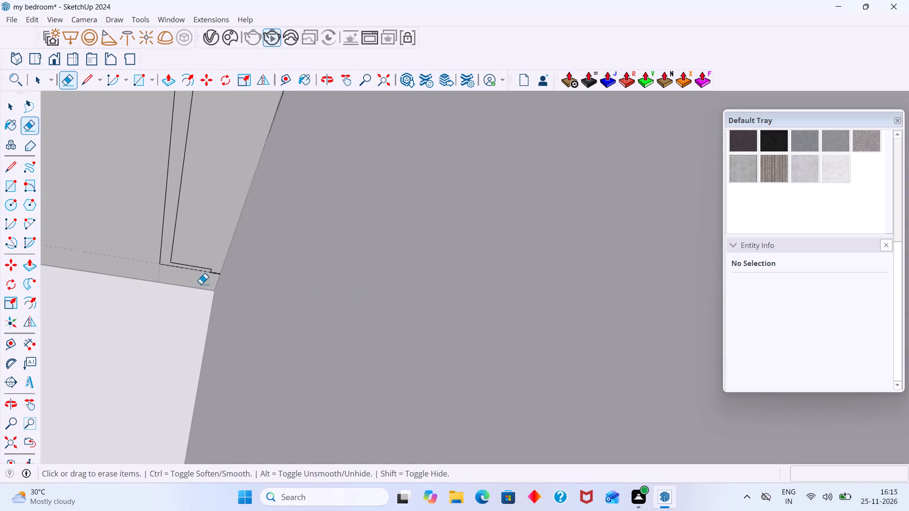
{"action": "scroll", "coordinate": [201, 284], "scroll_direction": "up", "scroll_amount": 14}
{"action": "left_click", "coordinate": [223, 252]}
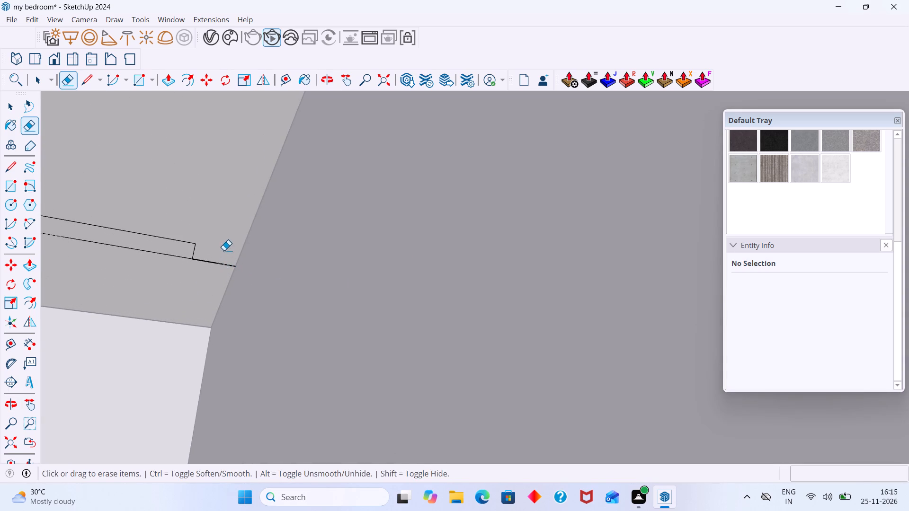
{"action": "left_click_drag", "start_coordinate": [219, 276], "coordinate": [221, 260]}
{"action": "scroll", "coordinate": [219, 251], "scroll_direction": "down", "scroll_amount": 15}
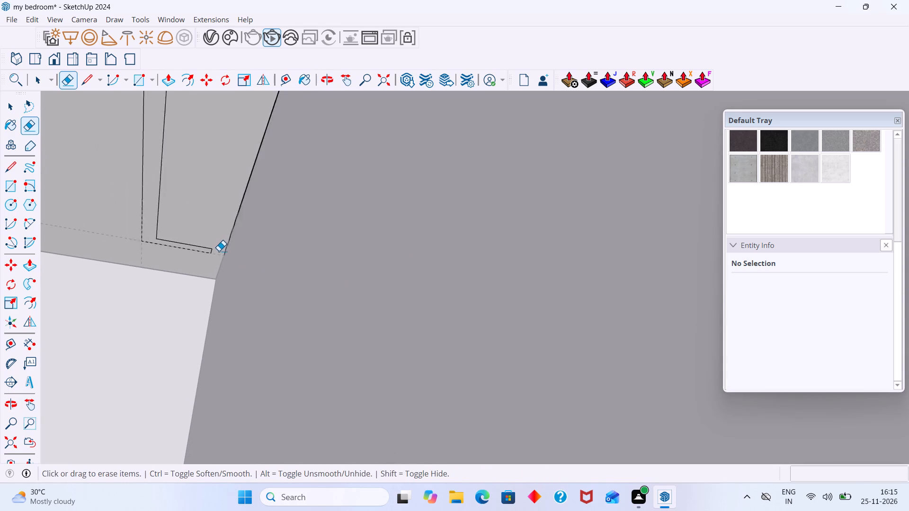
Erase the outer outline's remaining long edge along the window-side wall, leaving only the U-shaped strip.
{"action": "scroll", "coordinate": [219, 251], "scroll_direction": "down", "scroll_amount": 2}
{"action": "scroll", "coordinate": [239, 221], "scroll_direction": "up", "scroll_amount": 5}
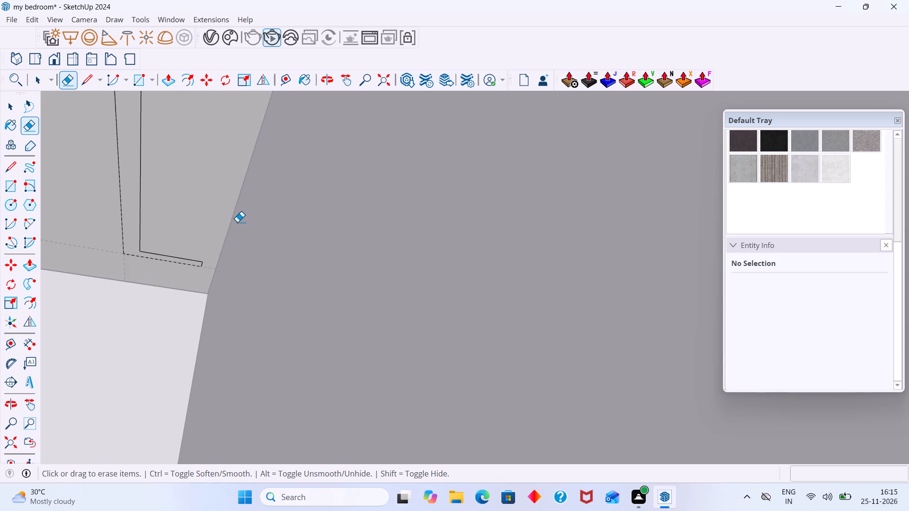
{"action": "scroll", "coordinate": [237, 222], "scroll_direction": "down", "scroll_amount": 3}
{"action": "left_click", "coordinate": [230, 224]}
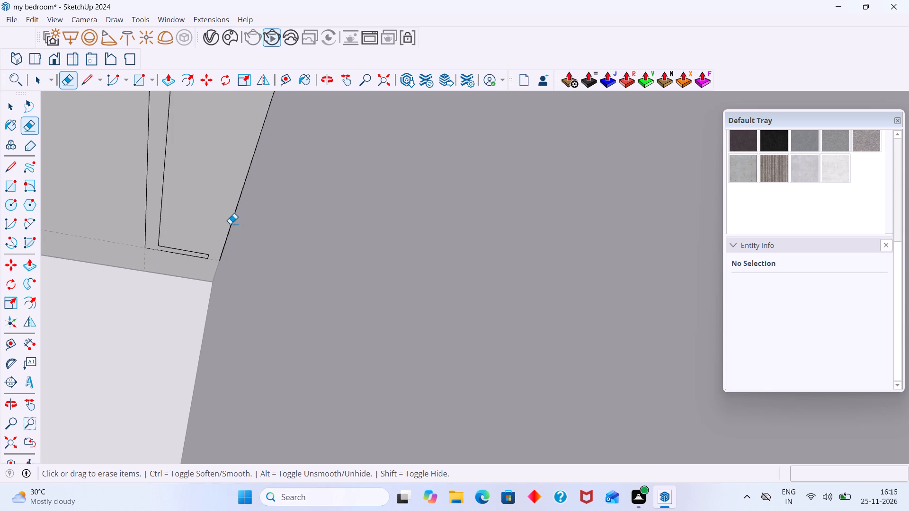
{"action": "key", "text": "space"}
Extrude the U-shaped strip's face 1" down from the ceiling with Push/Pull.
{"action": "scroll", "coordinate": [169, 233], "scroll_direction": "down", "scroll_amount": 1}
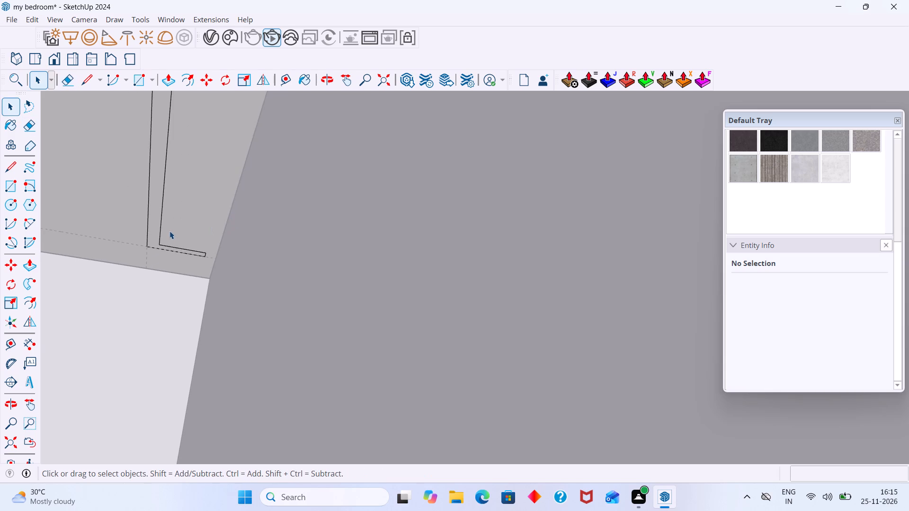
{"action": "middle_click_drag", "start_coordinate": [169, 231], "coordinate": [189, 290], "text": "shift"}
{"action": "scroll", "coordinate": [179, 241], "scroll_direction": "up", "scroll_amount": 2}
{"action": "left_click", "coordinate": [179, 238]}
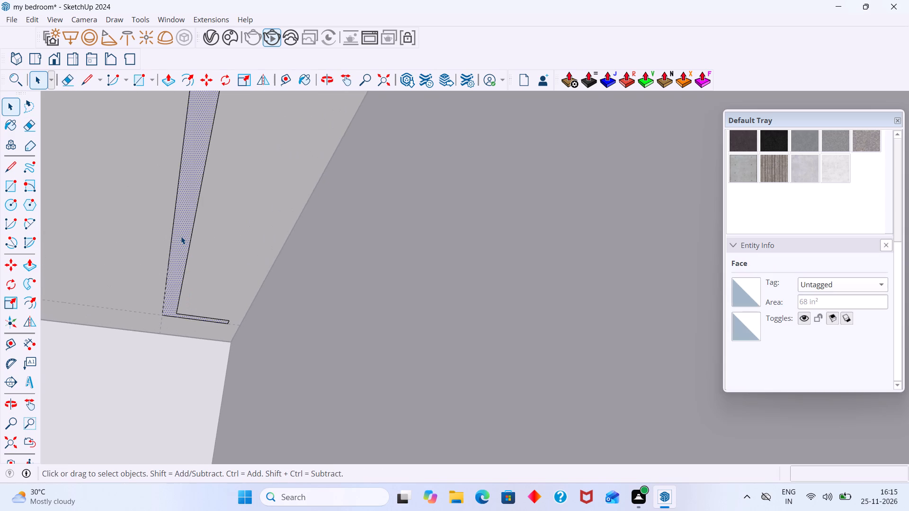
{"action": "key", "text": "p"}
{"action": "left_click", "coordinate": [181, 236]}
{"action": "scroll", "coordinate": [188, 269], "scroll_direction": "down", "scroll_amount": 8}
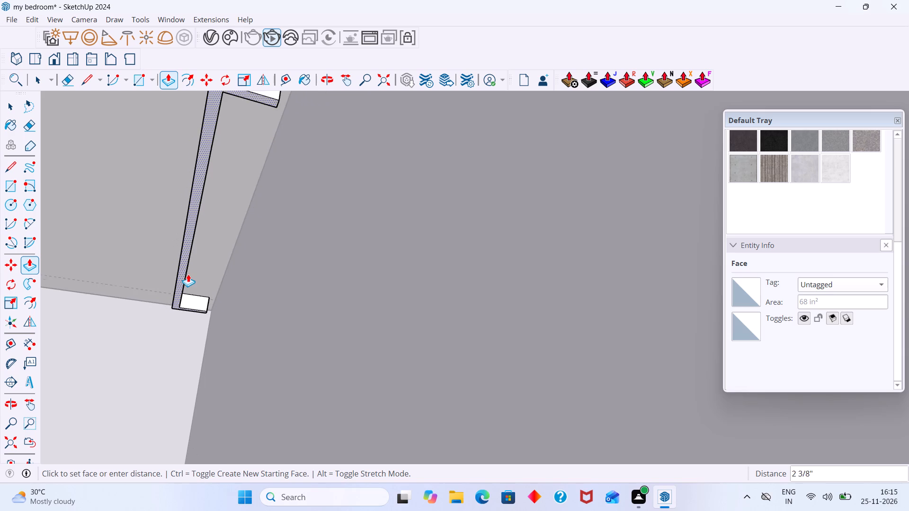
{"action": "scroll", "coordinate": [188, 274], "scroll_direction": "down", "scroll_amount": 3}
{"action": "middle_click_drag", "start_coordinate": [193, 274], "coordinate": [199, 305]}
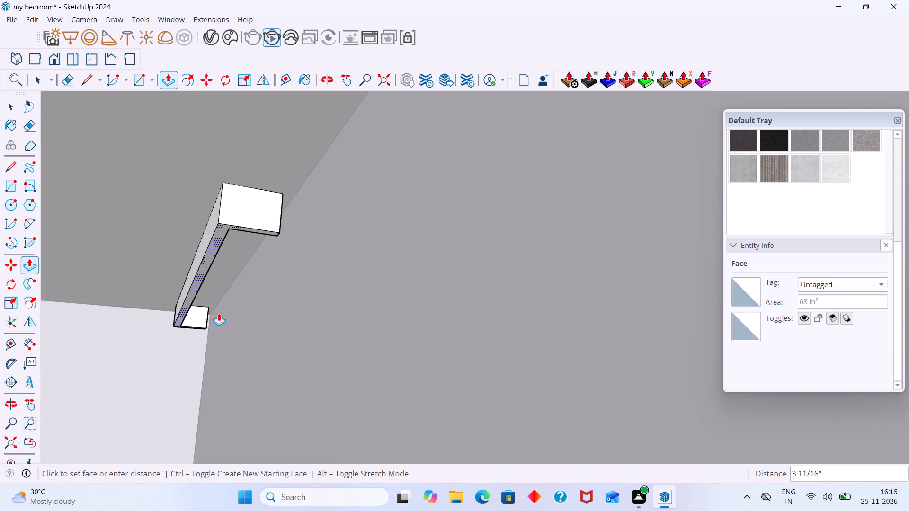
{"action": "key", "text": "1"}
{"action": "key", "text": "shift+quotedbl"}
{"action": "key", "text": "Return"}
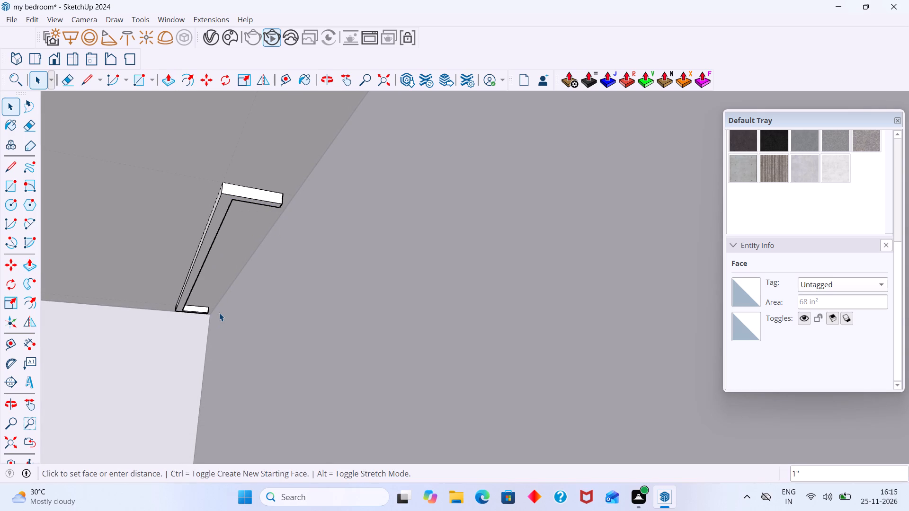
{"action": "key", "text": "space"}
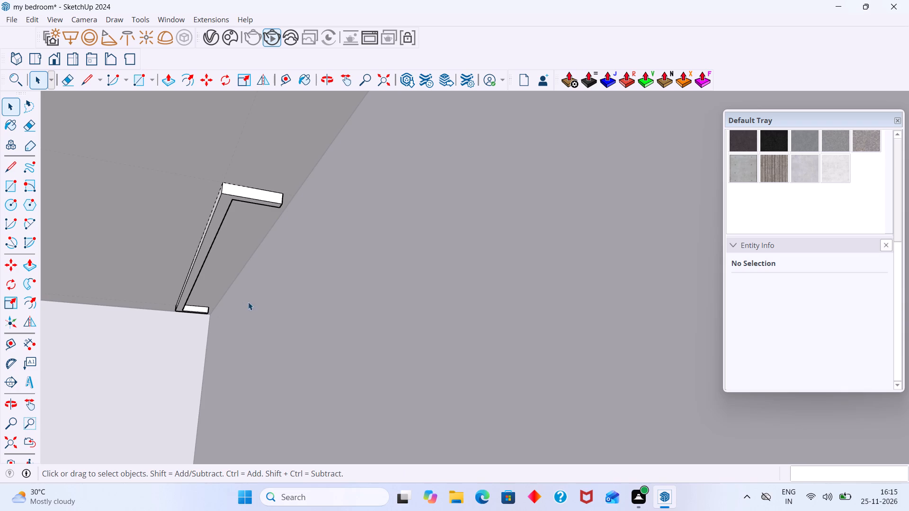
Extend the end face of the strip's short arm farther from the room corner by 1" to meet the window-side wall.
{"action": "middle_click_drag", "start_coordinate": [265, 277], "coordinate": [134, 273]}
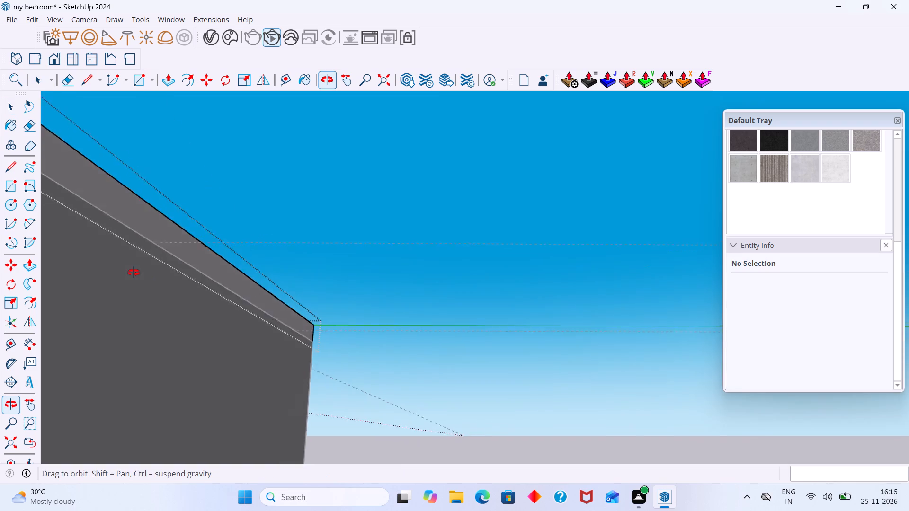
{"action": "middle_click_drag", "start_coordinate": [134, 273], "coordinate": [244, 262]}
{"action": "scroll", "coordinate": [234, 199], "scroll_direction": "up", "scroll_amount": 2}
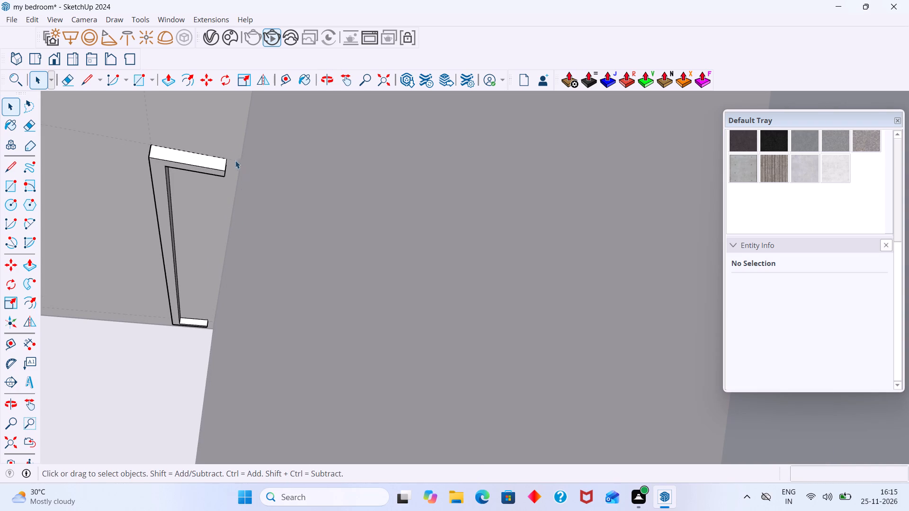
{"action": "middle_click_drag", "start_coordinate": [234, 159], "coordinate": [245, 157]}
{"action": "scroll", "coordinate": [243, 158], "scroll_direction": "up", "scroll_amount": 3}
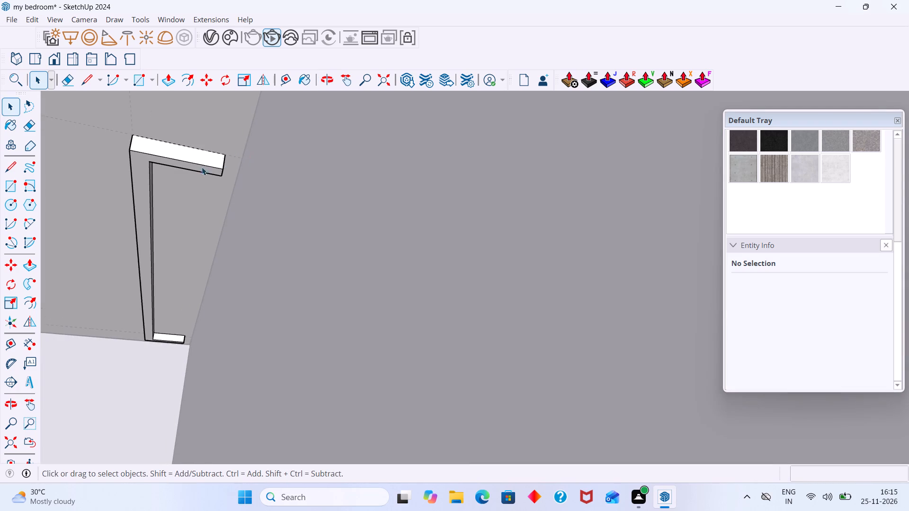
{"action": "scroll", "coordinate": [202, 167], "scroll_direction": "up", "scroll_amount": 4}
{"action": "middle_click_drag", "start_coordinate": [247, 167], "coordinate": [234, 156]}
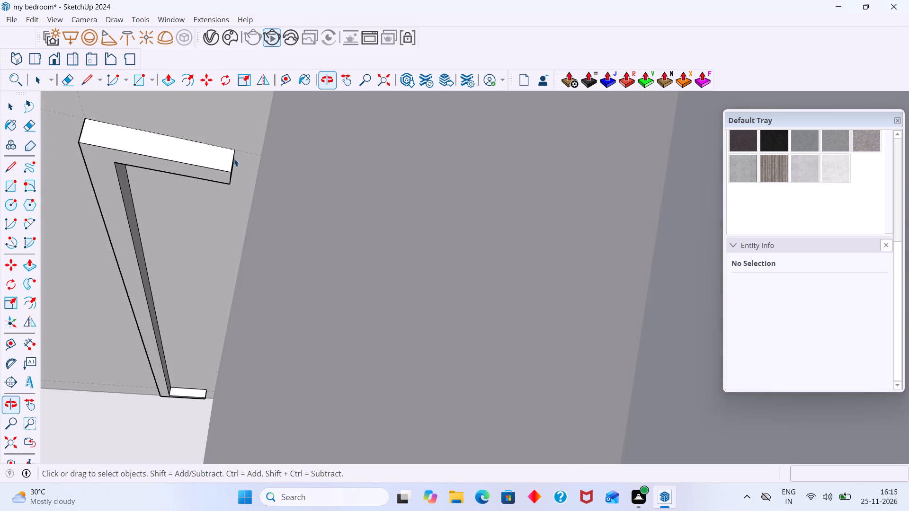
{"action": "scroll", "coordinate": [234, 159], "scroll_direction": "up", "scroll_amount": 9}
{"action": "middle_click_drag", "start_coordinate": [235, 164], "coordinate": [220, 161]}
{"action": "scroll", "coordinate": [221, 184], "scroll_direction": "up", "scroll_amount": 4}
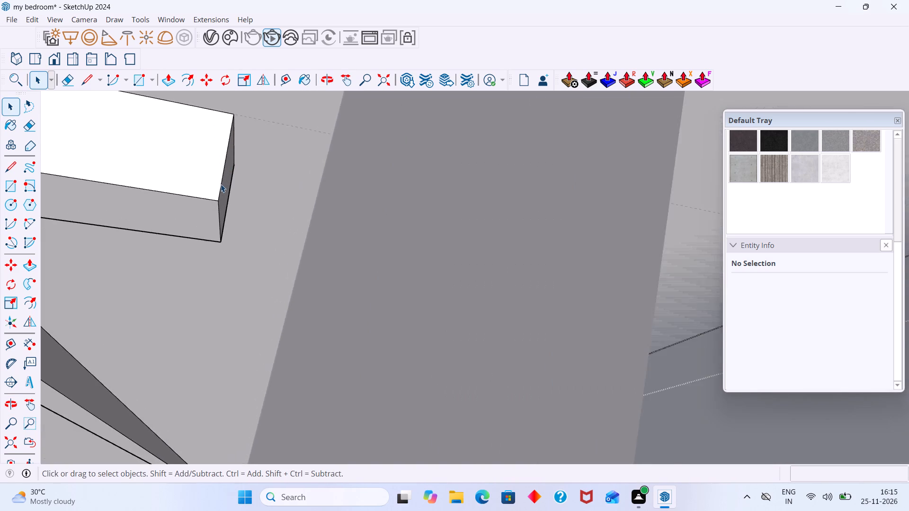
{"action": "scroll", "coordinate": [221, 184], "scroll_direction": "up", "scroll_amount": 8}
{"action": "left_click", "coordinate": [225, 182]}
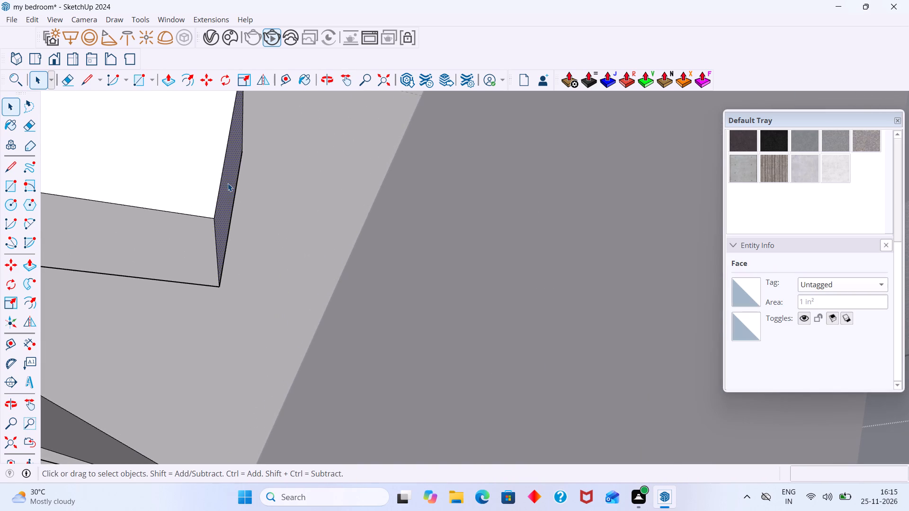
{"action": "key", "text": "p"}
{"action": "left_click", "coordinate": [228, 183]}
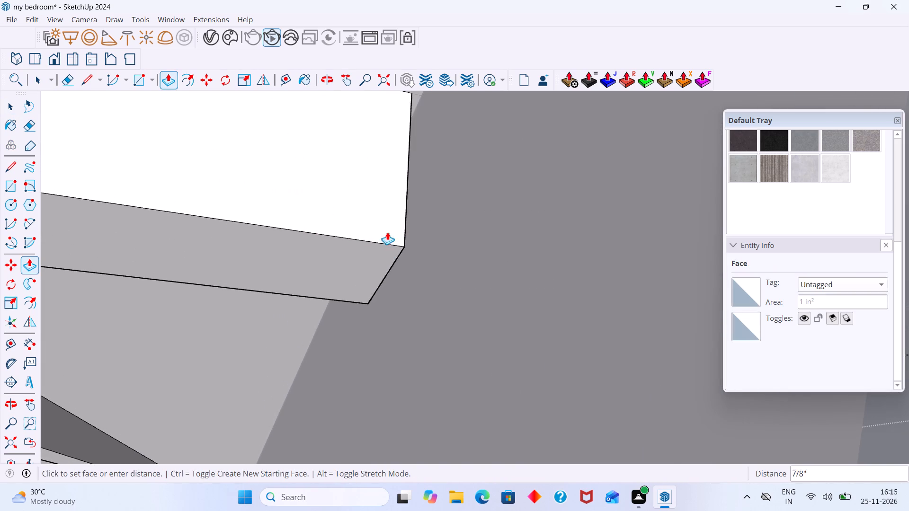
{"action": "scroll", "coordinate": [388, 233], "scroll_direction": "down", "scroll_amount": 10}
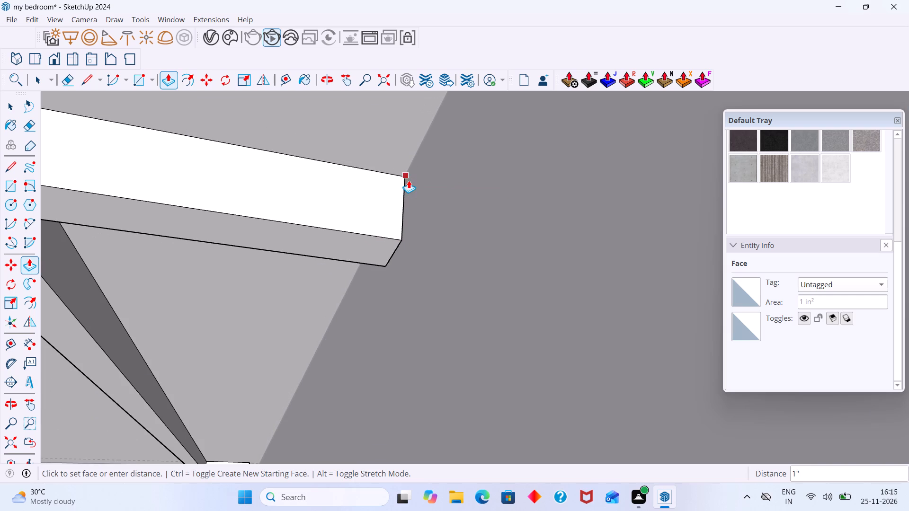
{"action": "left_click", "coordinate": [409, 177]}
{"action": "key", "text": "space"}
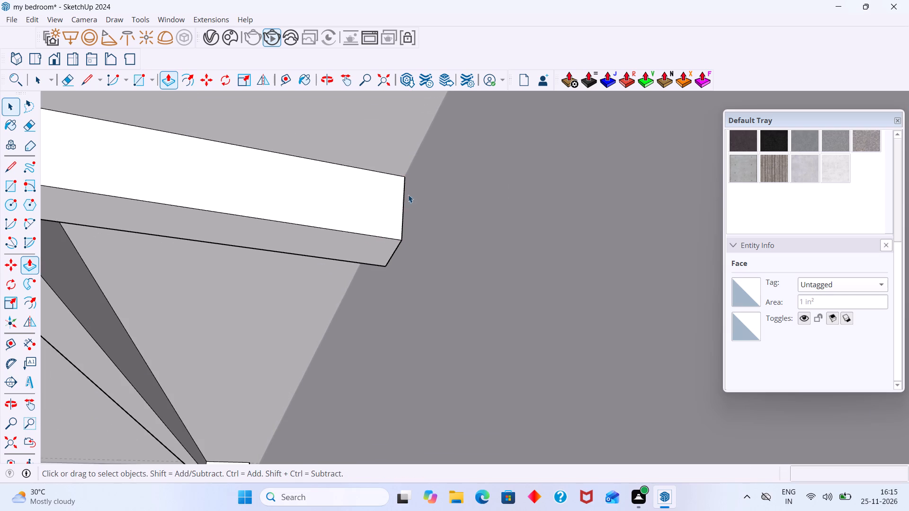
Repeat the same 1" Push/Pull on the end face of the short arm beside the room corner.
{"action": "scroll", "coordinate": [374, 212], "scroll_direction": "down", "scroll_amount": 20}
{"action": "scroll", "coordinate": [374, 212], "scroll_direction": "down", "scroll_amount": 3}
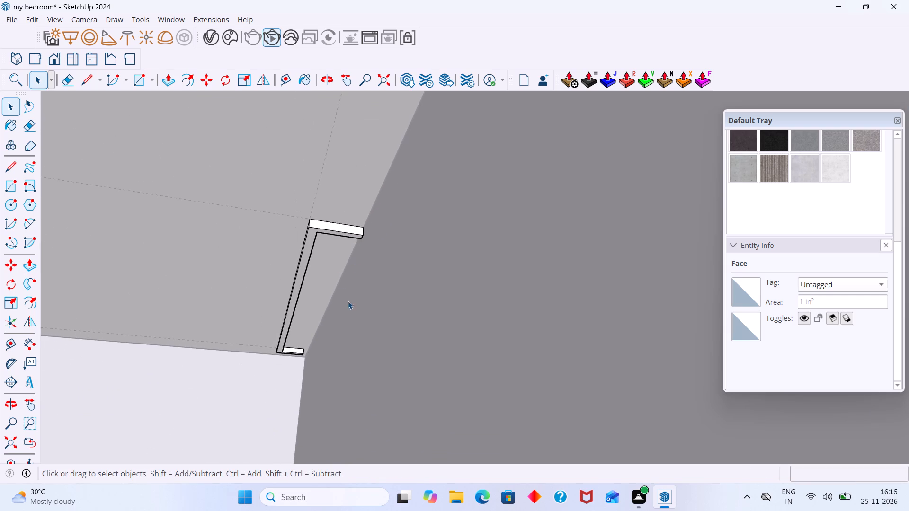
{"action": "middle_click_drag", "start_coordinate": [346, 299], "coordinate": [309, 165]}
{"action": "scroll", "coordinate": [292, 262], "scroll_direction": "up", "scroll_amount": 10}
{"action": "middle_click_drag", "start_coordinate": [267, 275], "coordinate": [287, 261]}
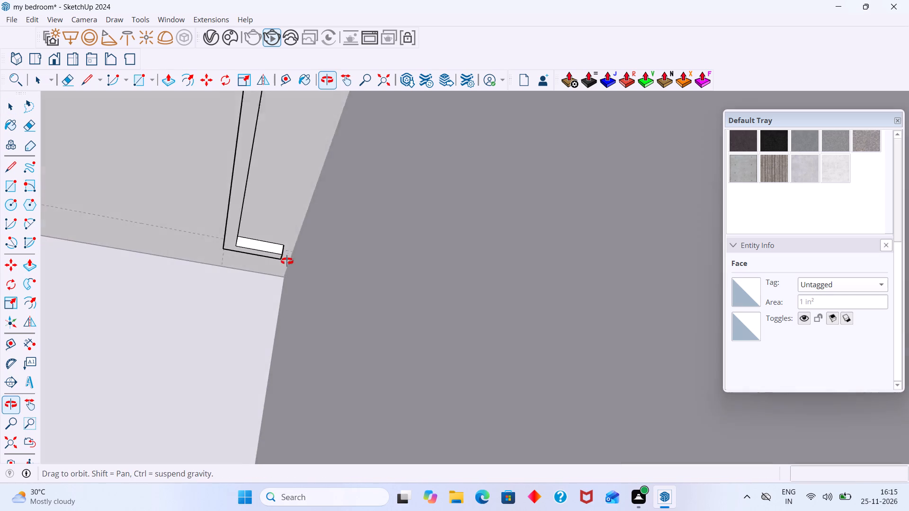
{"action": "middle_click_drag", "start_coordinate": [287, 261], "coordinate": [287, 262]}
{"action": "scroll", "coordinate": [287, 262], "scroll_direction": "up", "scroll_amount": 16}
{"action": "middle_click_drag", "start_coordinate": [267, 255], "coordinate": [245, 234]}
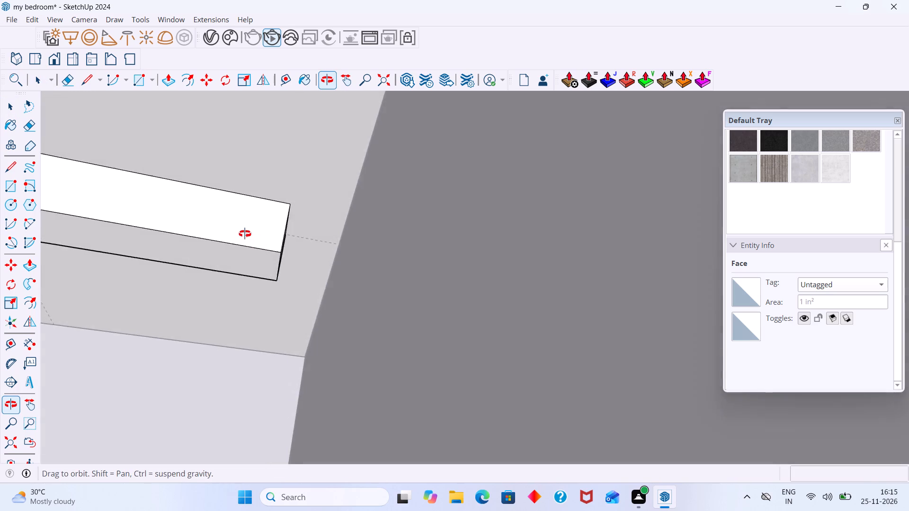
{"action": "middle_click_drag", "start_coordinate": [245, 234], "coordinate": [231, 234]}
{"action": "scroll", "coordinate": [285, 261], "scroll_direction": "up", "scroll_amount": 12}
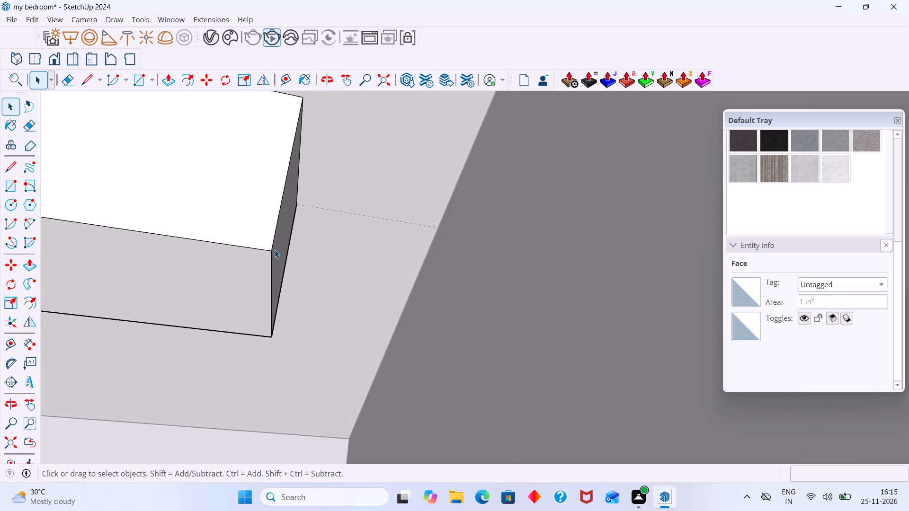
{"action": "middle_click_drag", "start_coordinate": [275, 249], "coordinate": [258, 249]}
{"action": "scroll", "coordinate": [273, 246], "scroll_direction": "up", "scroll_amount": 5}
{"action": "left_click", "coordinate": [290, 240]}
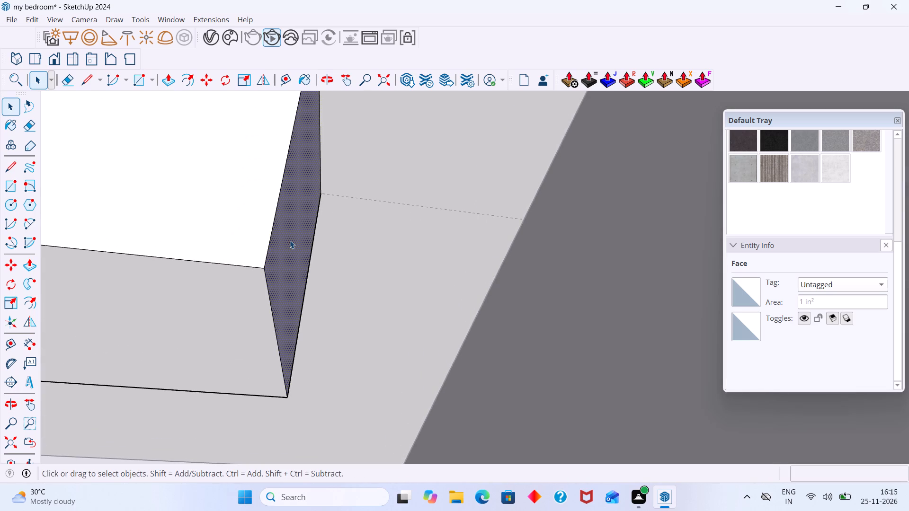
{"action": "key", "text": "p"}
{"action": "double_click", "coordinate": [290, 240]}
{"action": "key", "text": "space"}
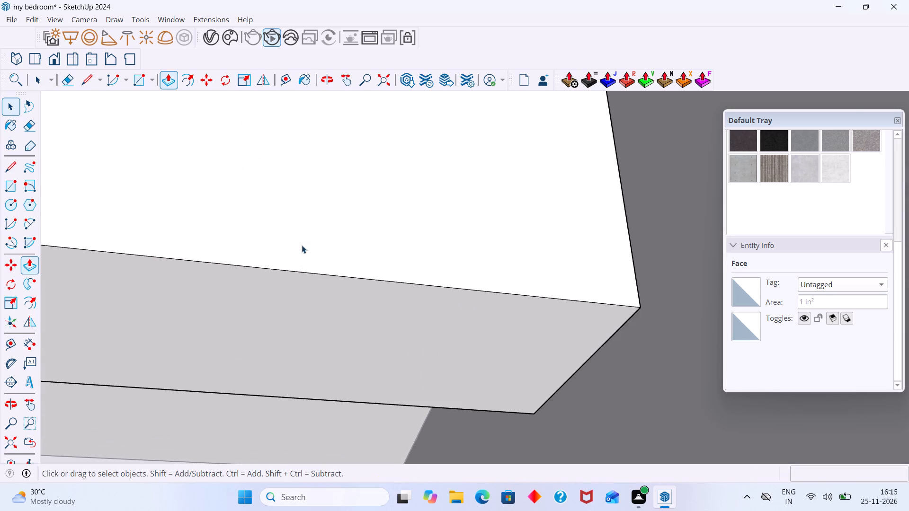
Examine the U-shaped ceiling strip in the context of the whole bedroom, viewed from the room's open side.
{"action": "scroll", "coordinate": [338, 238], "scroll_direction": "up", "scroll_amount": 1}
{"action": "scroll", "coordinate": [338, 238], "scroll_direction": "down", "scroll_amount": 20}
{"action": "scroll", "coordinate": [338, 238], "scroll_direction": "down", "scroll_amount": 20}
{"action": "scroll", "coordinate": [338, 238], "scroll_direction": "down", "scroll_amount": 8}
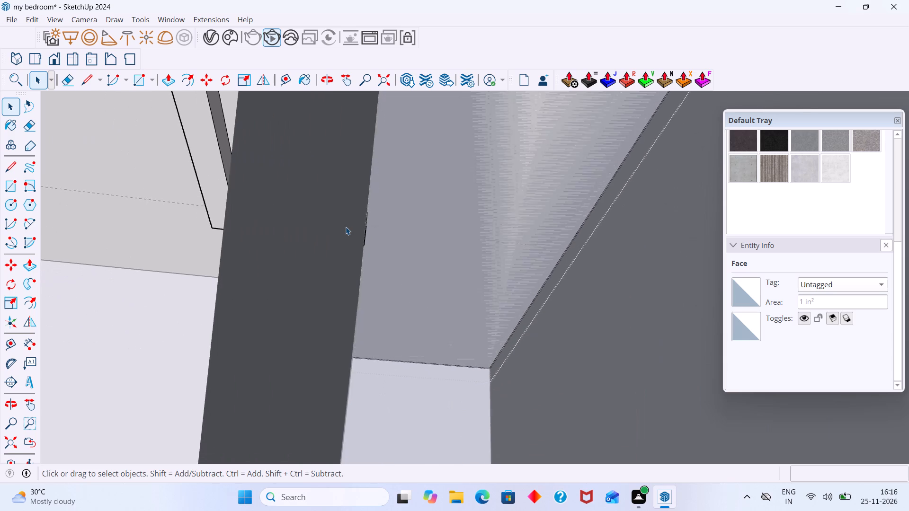
{"action": "scroll", "coordinate": [346, 227], "scroll_direction": "down", "scroll_amount": 4}
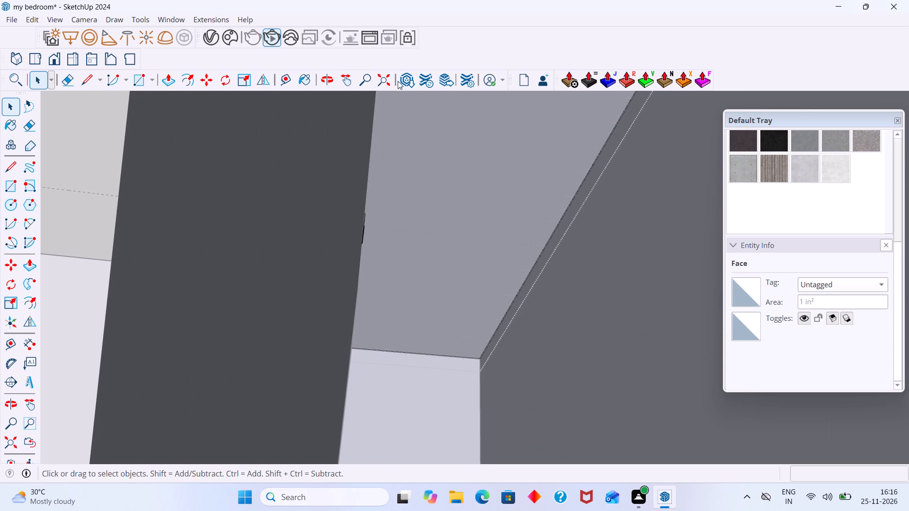
{"action": "left_click", "coordinate": [389, 83]}
{"action": "scroll", "coordinate": [349, 162], "scroll_direction": "down", "scroll_amount": 6}
{"action": "left_click", "coordinate": [293, 235]}
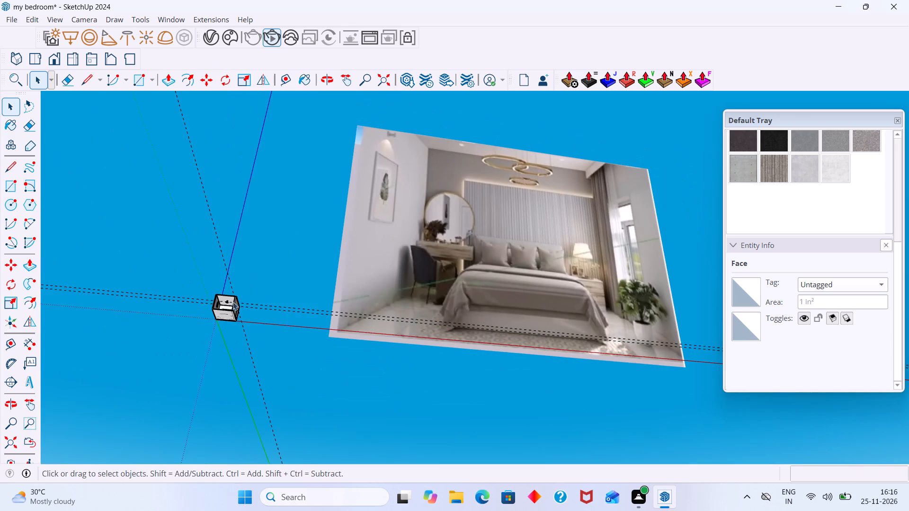
{"action": "middle_click_drag", "start_coordinate": [238, 322], "coordinate": [259, 211]}
{"action": "middle_click_drag", "start_coordinate": [236, 256], "coordinate": [236, 379]}
{"action": "scroll", "coordinate": [209, 298], "scroll_direction": "up", "scroll_amount": 4}
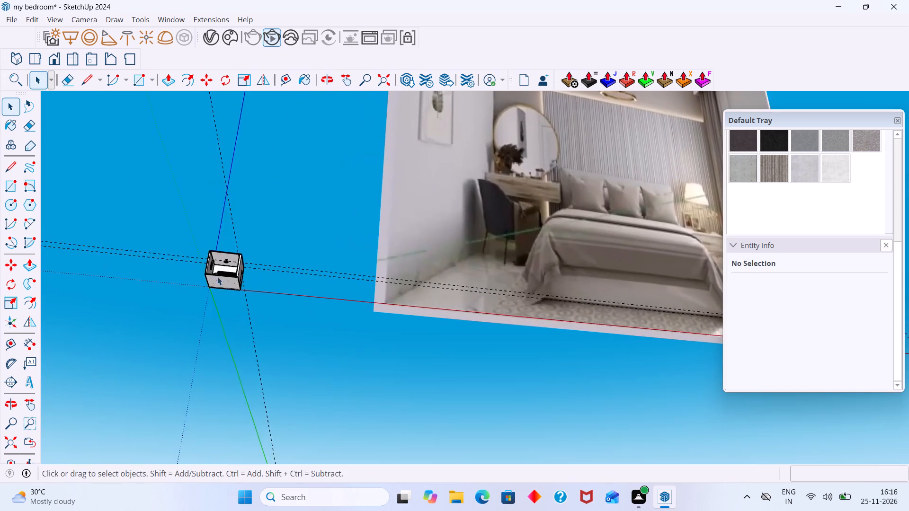
{"action": "middle_click_drag", "start_coordinate": [225, 273], "coordinate": [235, 213], "text": "shift"}
{"action": "scroll", "coordinate": [233, 213], "scroll_direction": "up", "scroll_amount": 1}
{"action": "middle_click_drag", "start_coordinate": [232, 216], "coordinate": [236, 352]}
{"action": "scroll", "coordinate": [236, 257], "scroll_direction": "up", "scroll_amount": 12}
{"action": "middle_click_drag", "start_coordinate": [220, 185], "coordinate": [239, 151]}
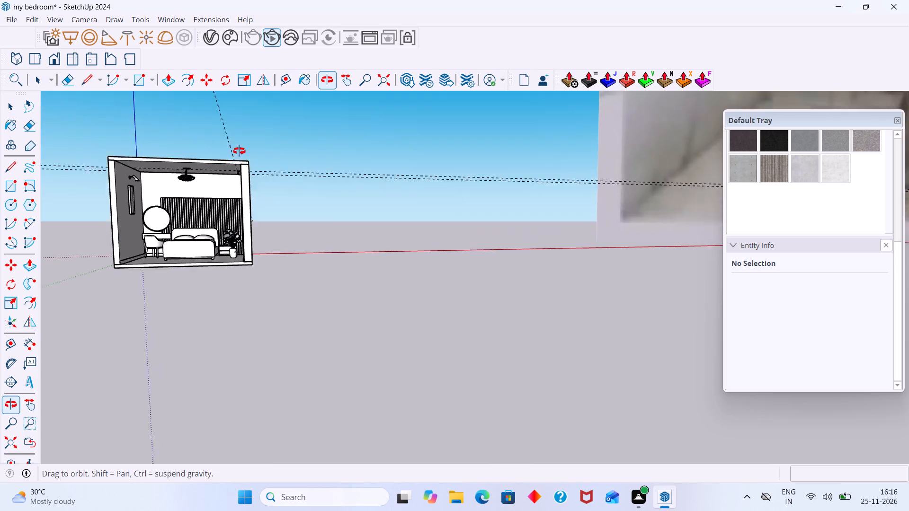
{"action": "middle_click_drag", "start_coordinate": [239, 151], "coordinate": [247, 146]}
{"action": "scroll", "coordinate": [225, 173], "scroll_direction": "up", "scroll_amount": 20}
{"action": "scroll", "coordinate": [225, 173], "scroll_direction": "up", "scroll_amount": 4}
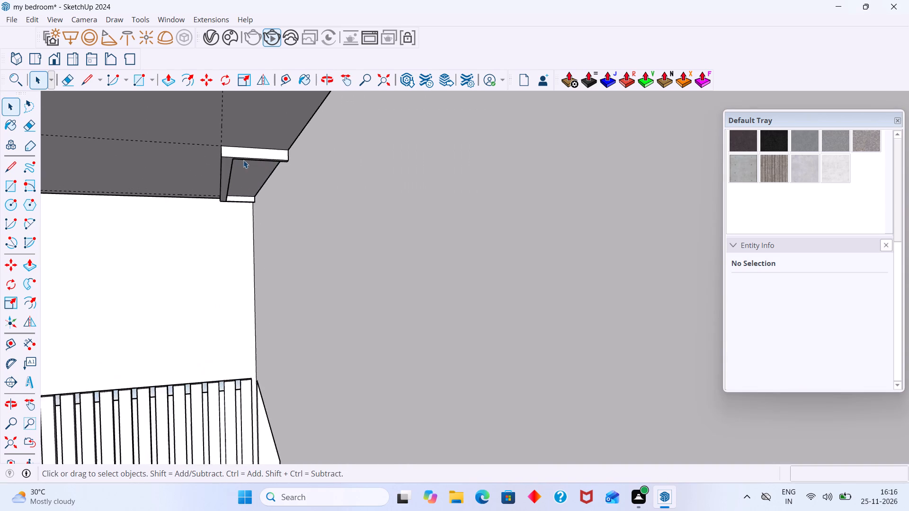
{"action": "scroll", "coordinate": [243, 160], "scroll_direction": "up", "scroll_amount": 9}
{"action": "scroll", "coordinate": [226, 159], "scroll_direction": "down", "scroll_amount": 20}
{"action": "scroll", "coordinate": [226, 159], "scroll_direction": "down", "scroll_amount": 12}
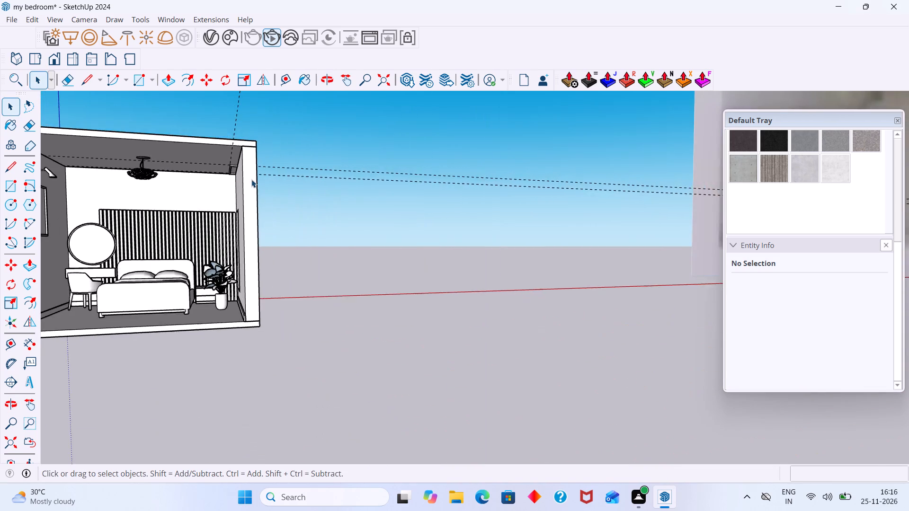
Erase the dashed construction guides that extend past the room at ceiling level.
{"action": "middle_click_drag", "start_coordinate": [254, 184], "coordinate": [268, 213]}
{"action": "key", "text": "e"}
{"action": "left_click_drag", "start_coordinate": [312, 140], "coordinate": [319, 177]}
{"action": "scroll", "coordinate": [279, 177], "scroll_direction": "down", "scroll_amount": 8}
{"action": "middle_click_drag", "start_coordinate": [162, 196], "coordinate": [133, 199]}
{"action": "key", "text": "space"}
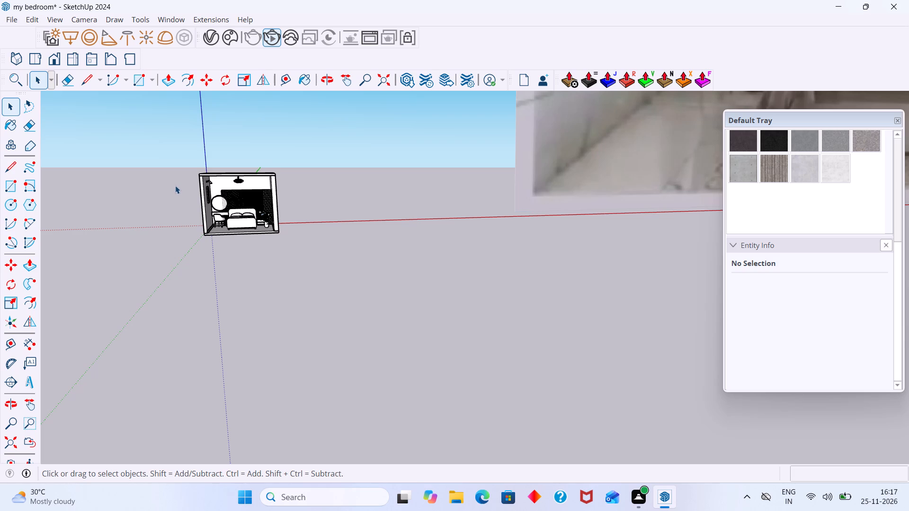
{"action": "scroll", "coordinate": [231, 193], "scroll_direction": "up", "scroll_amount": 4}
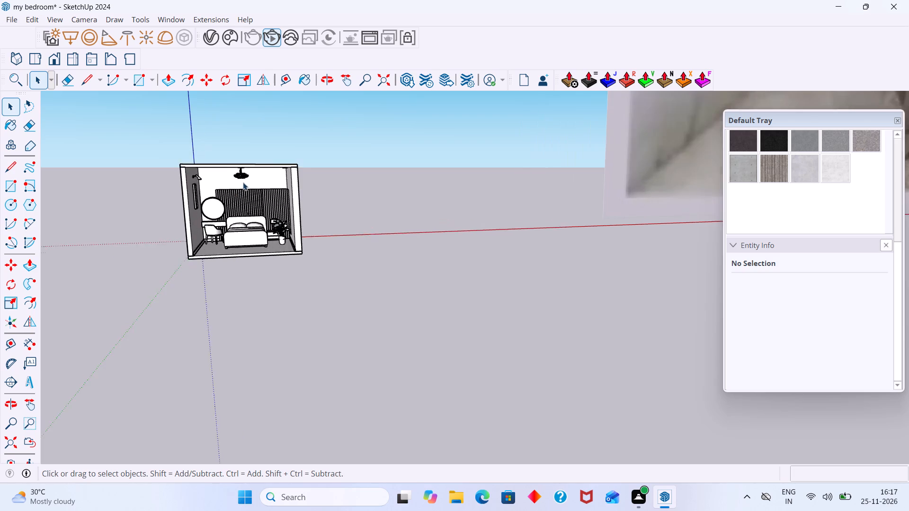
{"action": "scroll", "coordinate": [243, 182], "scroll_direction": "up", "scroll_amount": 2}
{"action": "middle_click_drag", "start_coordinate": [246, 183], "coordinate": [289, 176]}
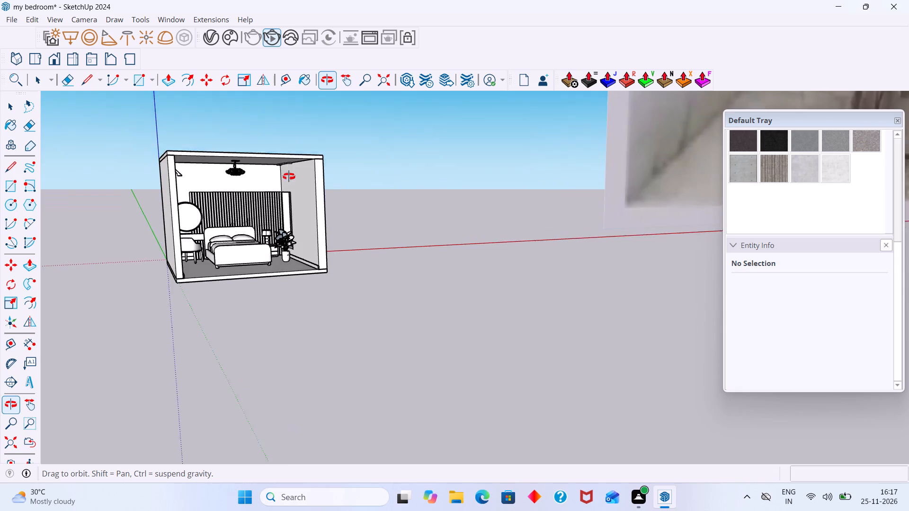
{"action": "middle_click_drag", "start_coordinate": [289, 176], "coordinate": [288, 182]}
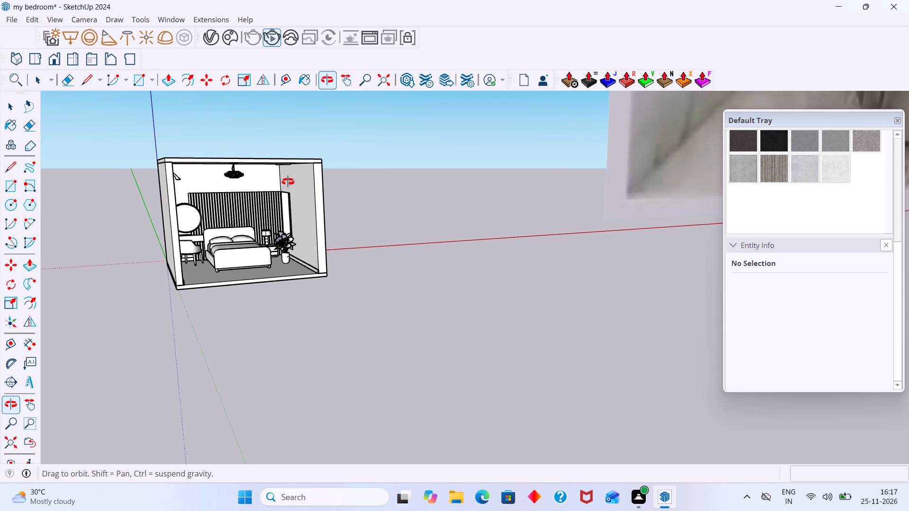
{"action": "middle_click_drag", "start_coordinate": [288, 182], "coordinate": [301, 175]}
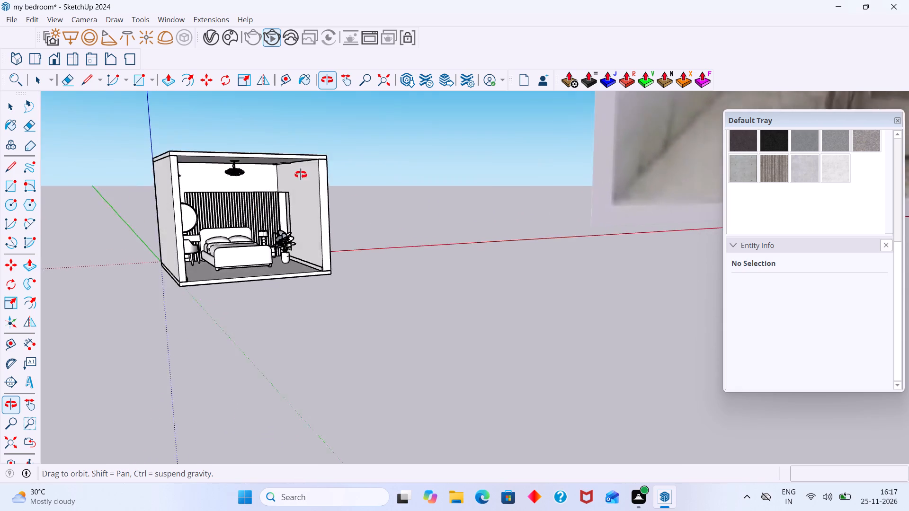
Push/Pull the underside face of the U-shaped ceiling strip downward by about 5/16".
{"action": "middle_click_drag", "start_coordinate": [301, 175], "coordinate": [300, 171]}
{"action": "scroll", "coordinate": [291, 164], "scroll_direction": "up", "scroll_amount": 20}
{"action": "scroll", "coordinate": [291, 164], "scroll_direction": "up", "scroll_amount": 3}
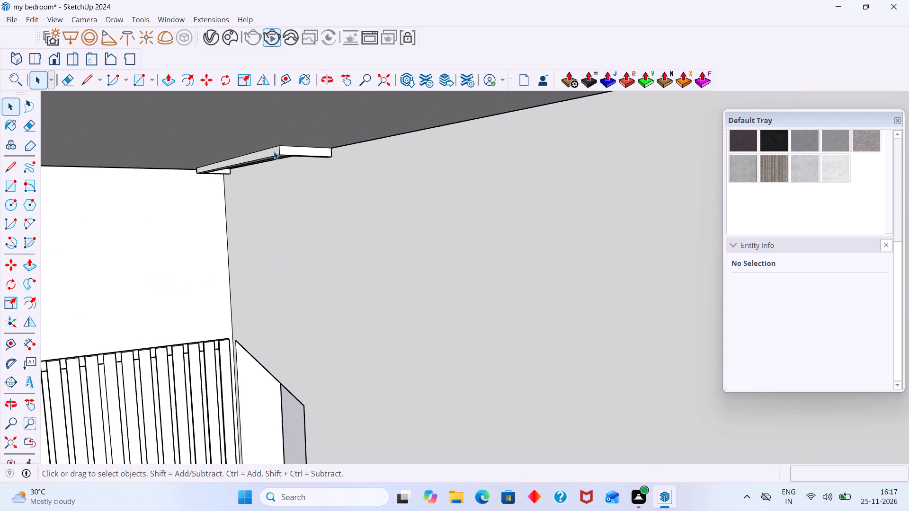
{"action": "middle_click_drag", "start_coordinate": [274, 151], "coordinate": [264, 124]}
{"action": "scroll", "coordinate": [264, 124], "scroll_direction": "up", "scroll_amount": 5}
{"action": "middle_click_drag", "start_coordinate": [259, 129], "coordinate": [267, 155]}
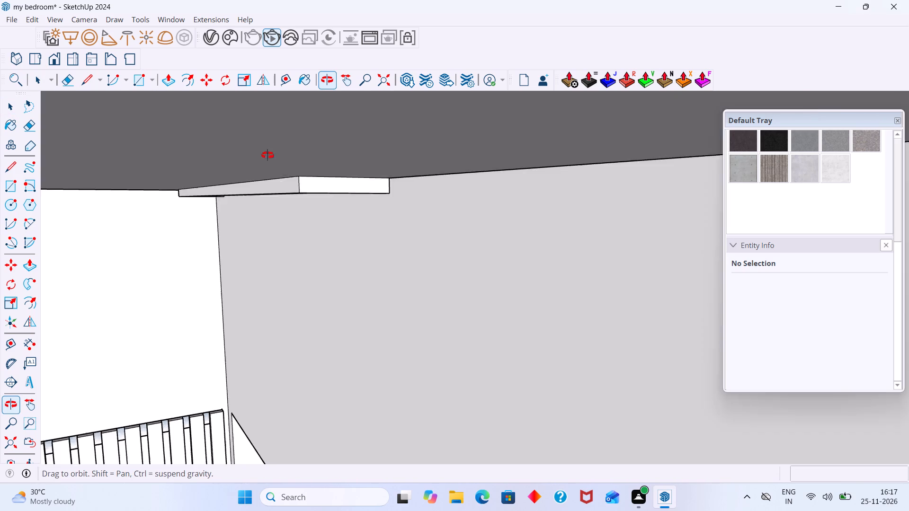
{"action": "middle_click_drag", "start_coordinate": [267, 155], "coordinate": [266, 148]}
{"action": "scroll", "coordinate": [279, 159], "scroll_direction": "up", "scroll_amount": 3}
{"action": "middle_click_drag", "start_coordinate": [286, 159], "coordinate": [269, 127]}
{"action": "scroll", "coordinate": [291, 155], "scroll_direction": "up", "scroll_amount": 3}
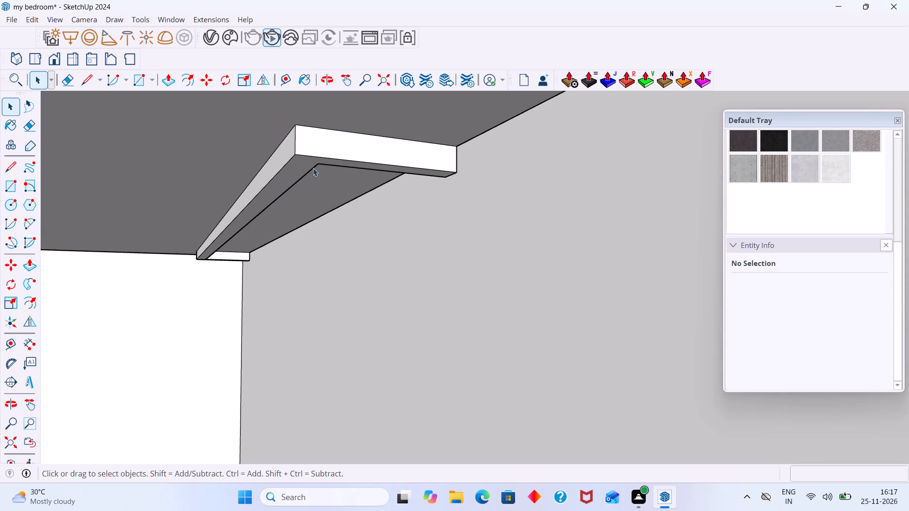
{"action": "scroll", "coordinate": [313, 168], "scroll_direction": "up", "scroll_amount": 7}
{"action": "left_click", "coordinate": [286, 155]}
{"action": "triple_click", "coordinate": [287, 157]}
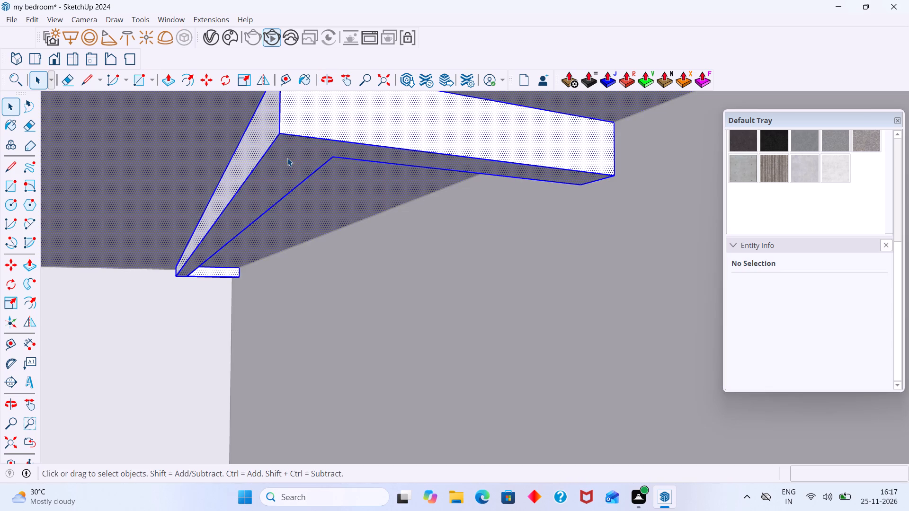
{"action": "double_click", "coordinate": [288, 161]}
{"action": "double_click", "coordinate": [296, 166]}
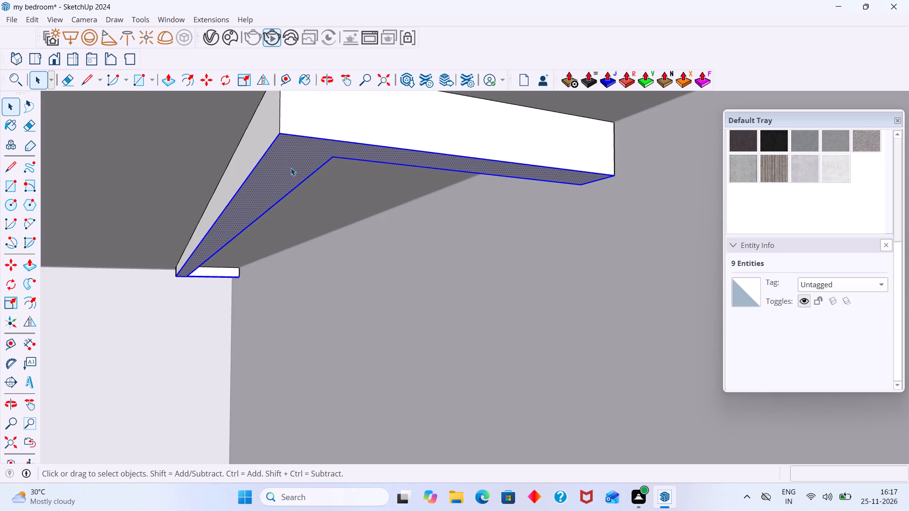
{"action": "key", "text": "p"}
{"action": "left_click", "coordinate": [291, 167]}
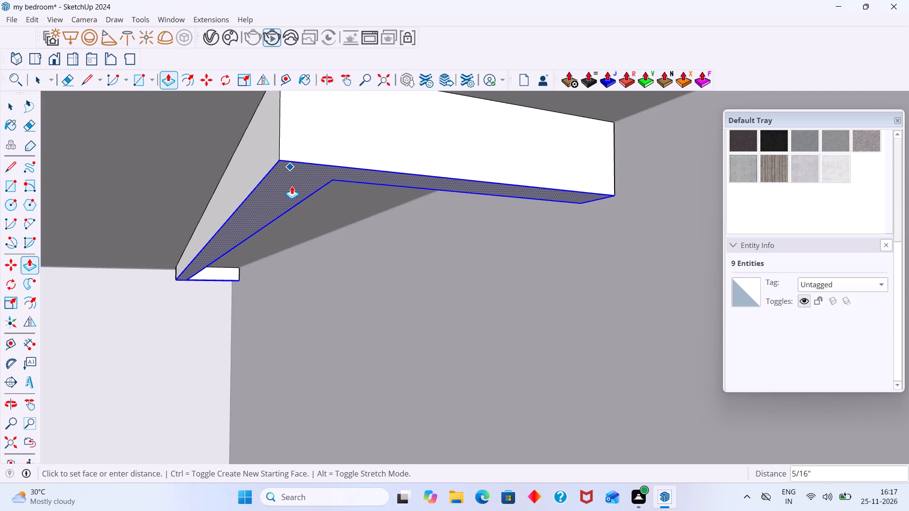
{"action": "left_click", "coordinate": [292, 185]}
{"action": "key", "text": "space"}
{"action": "scroll", "coordinate": [353, 193], "scroll_direction": "up", "scroll_amount": 1}
{"action": "scroll", "coordinate": [352, 193], "scroll_direction": "down", "scroll_amount": 20}
{"action": "scroll", "coordinate": [352, 193], "scroll_direction": "down", "scroll_amount": 2}
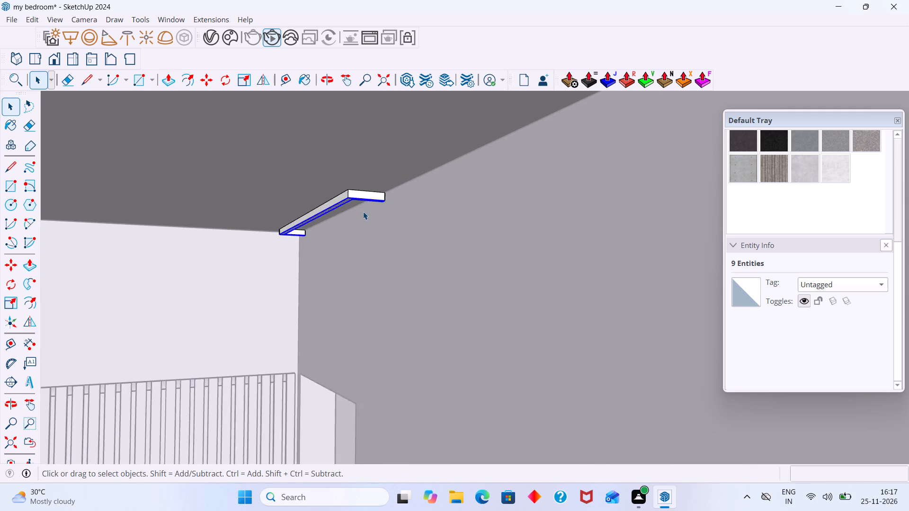
{"action": "scroll", "coordinate": [363, 211], "scroll_direction": "down", "scroll_amount": 17}
{"action": "left_click", "coordinate": [509, 167]}
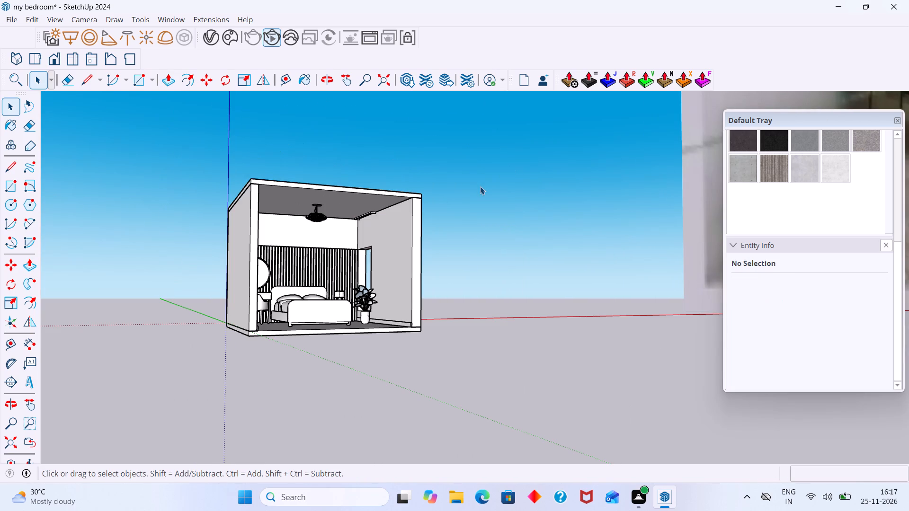
Examine the U-shaped ceiling strip in the context of the whole bedroom from its open side.
{"action": "scroll", "coordinate": [474, 188], "scroll_direction": "down", "scroll_amount": 2}
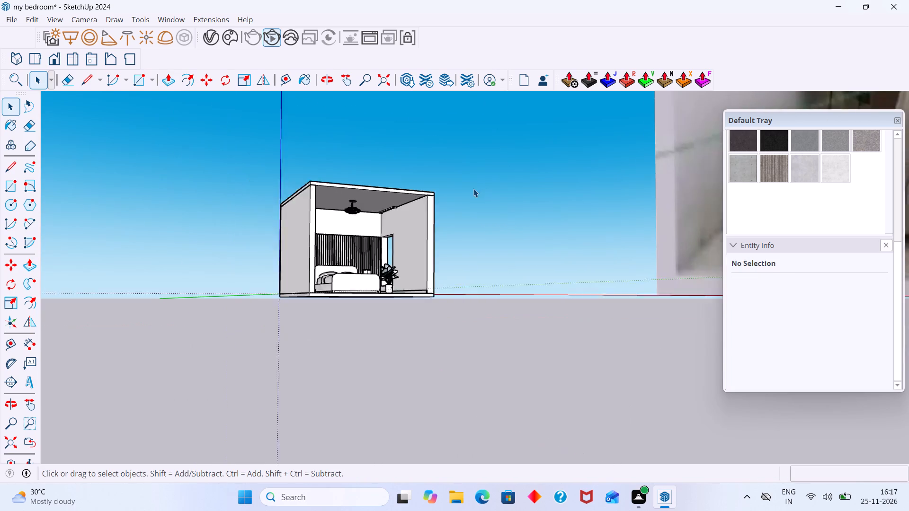
{"action": "scroll", "coordinate": [473, 189], "scroll_direction": "down", "scroll_amount": 2}
{"action": "middle_click_drag", "start_coordinate": [412, 229], "coordinate": [412, 215]}
{"action": "scroll", "coordinate": [399, 193], "scroll_direction": "up", "scroll_amount": 8}
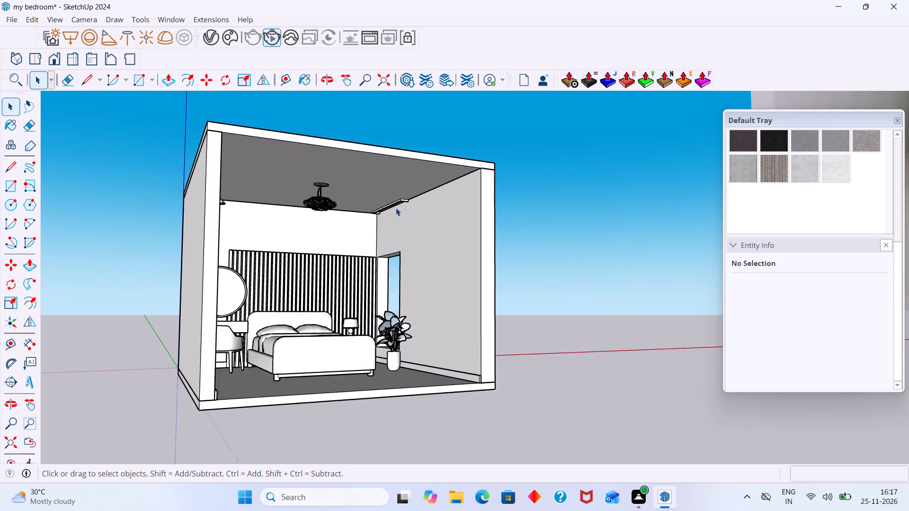
{"action": "scroll", "coordinate": [396, 208], "scroll_direction": "up", "scroll_amount": 20}
{"action": "scroll", "coordinate": [396, 208], "scroll_direction": "up", "scroll_amount": 5}
{"action": "scroll", "coordinate": [390, 196], "scroll_direction": "down", "scroll_amount": 20}
{"action": "scroll", "coordinate": [390, 196], "scroll_direction": "down", "scroll_amount": 17}
{"action": "middle_click_drag", "start_coordinate": [427, 239], "coordinate": [400, 243]}
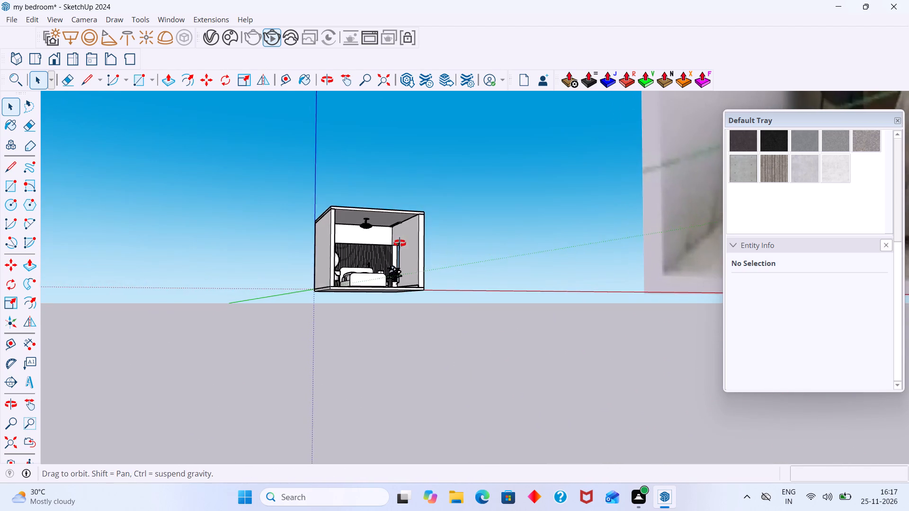
{"action": "middle_click_drag", "start_coordinate": [400, 243], "coordinate": [399, 243]}
{"action": "scroll", "coordinate": [394, 234], "scroll_direction": "up", "scroll_amount": 4}
{"action": "middle_click_drag", "start_coordinate": [420, 264], "coordinate": [420, 280]}
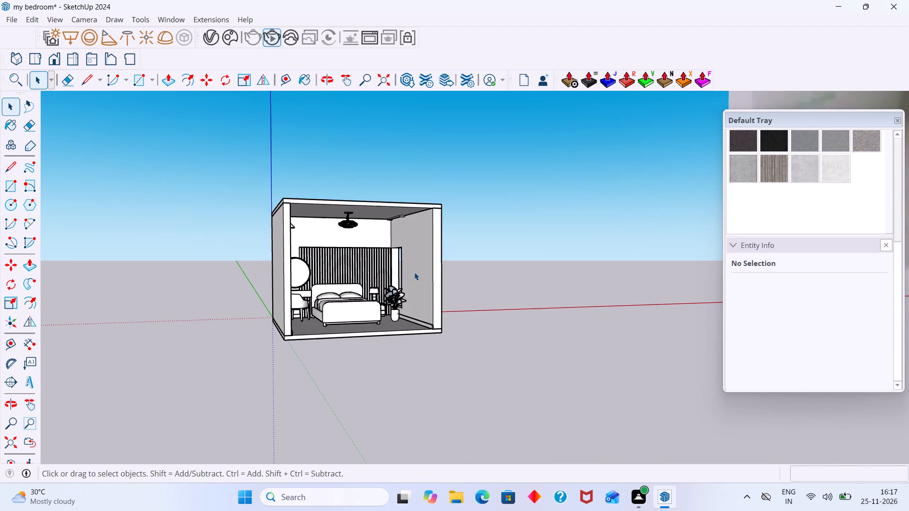
{"action": "scroll", "coordinate": [394, 237], "scroll_direction": "up", "scroll_amount": 4}
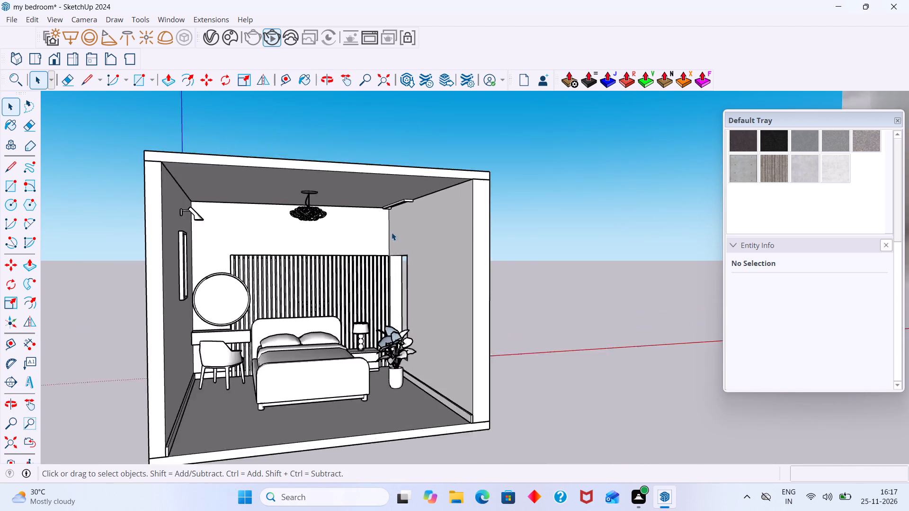
{"action": "scroll", "coordinate": [392, 232], "scroll_direction": "up", "scroll_amount": 3}
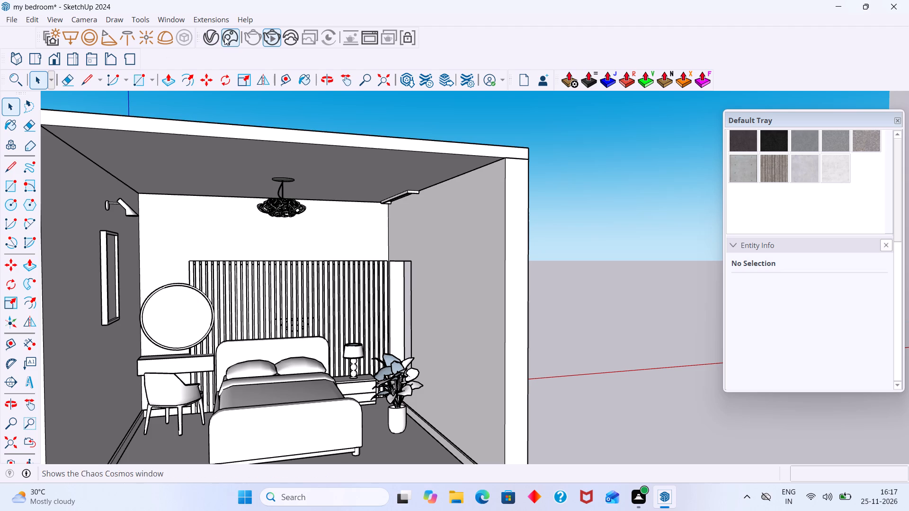
Search the Chaos Cosmos online library for "curtain" and download the Curtains 005 asset.
{"action": "left_click", "coordinate": [227, 35]}
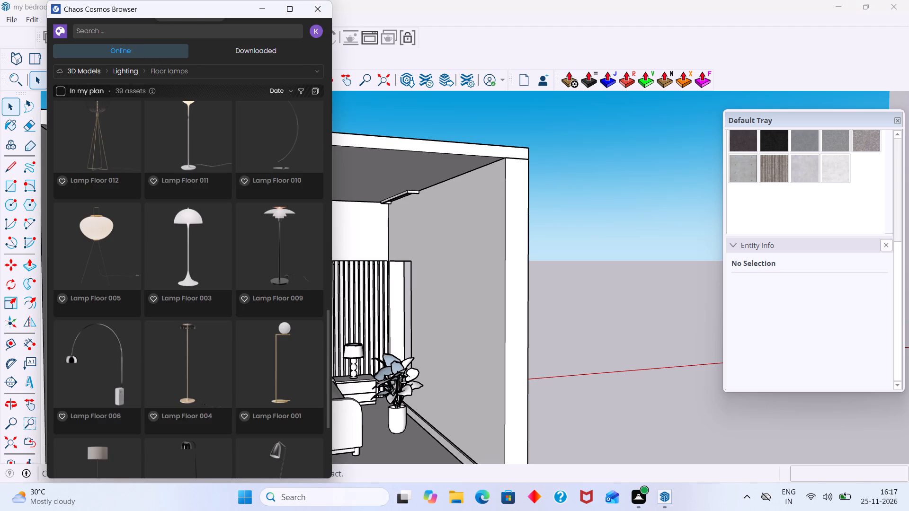
{"action": "left_click", "coordinate": [127, 34]}
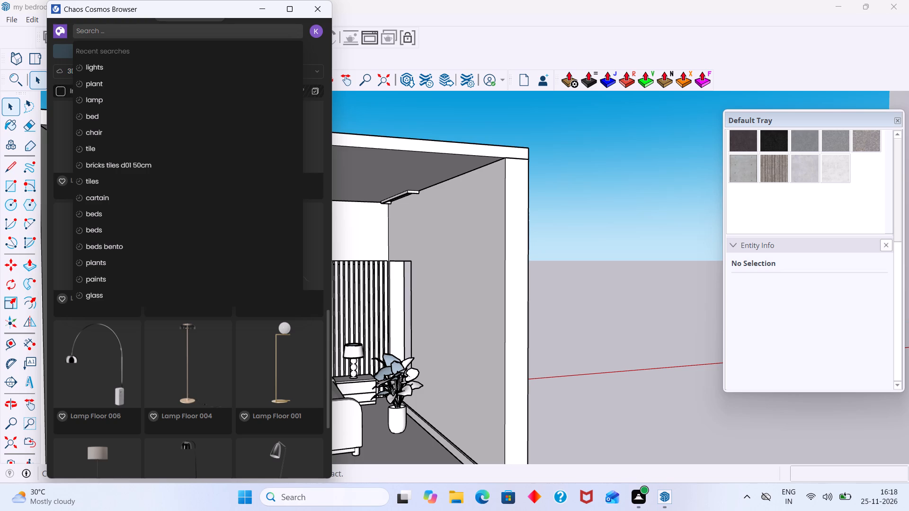
{"action": "type", "text": "curtain"}
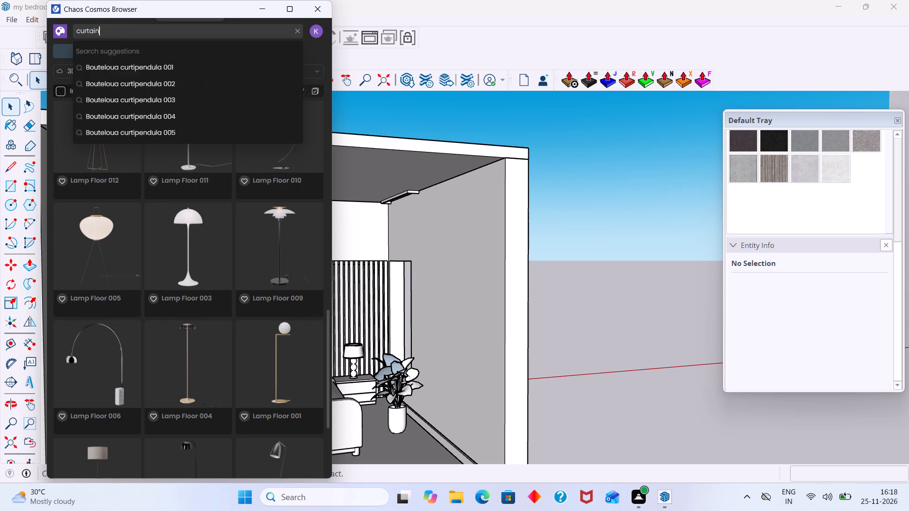
{"action": "key", "text": "Return"}
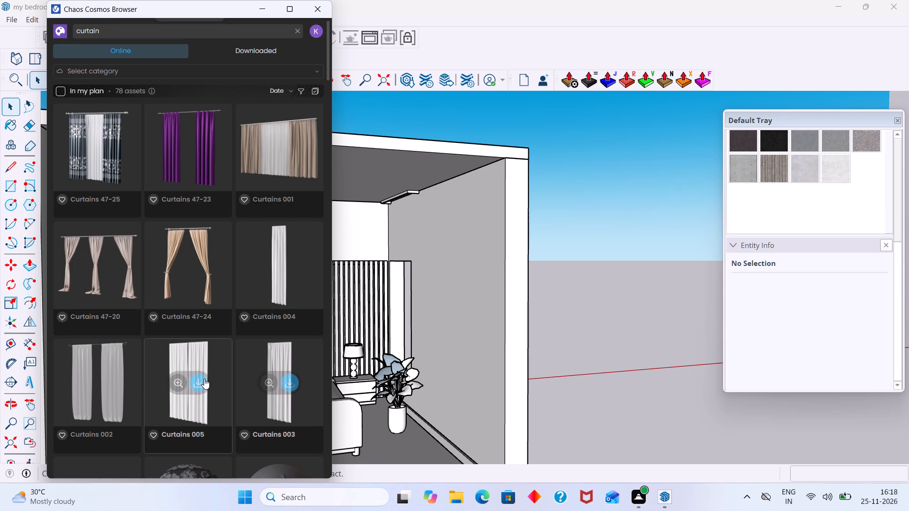
{"action": "left_click", "coordinate": [199, 384]}
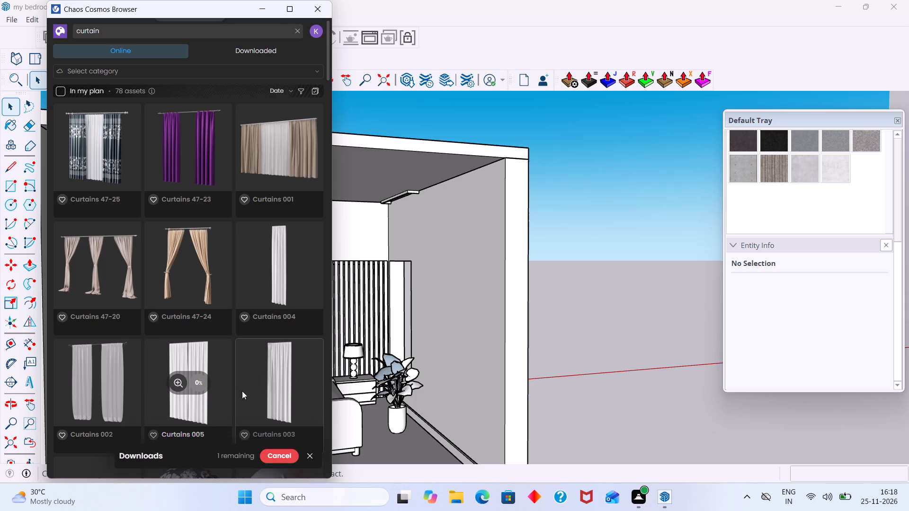
{"action": "scroll", "coordinate": [229, 399], "scroll_direction": "down", "scroll_amount": 2}
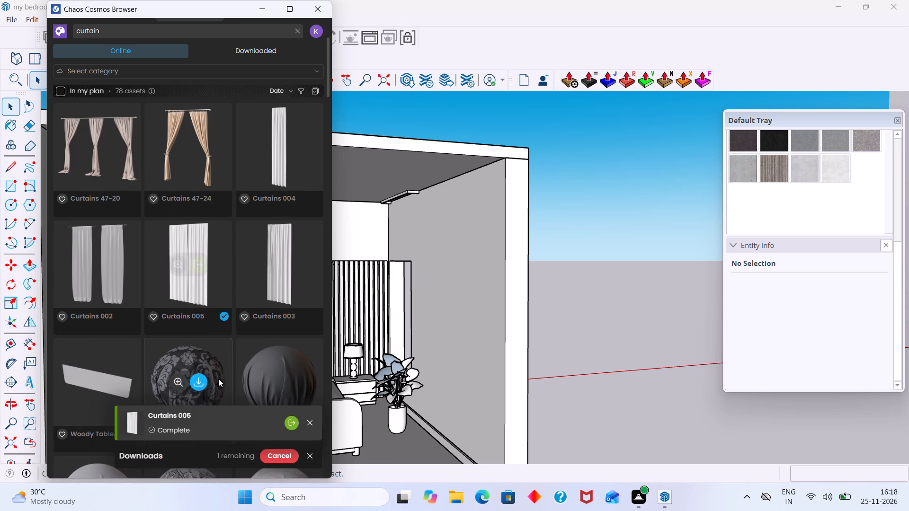
Import Curtains 005, place it on the ground outside the bedroom's open side, and close the asset browser.
{"action": "left_click", "coordinate": [291, 420]}
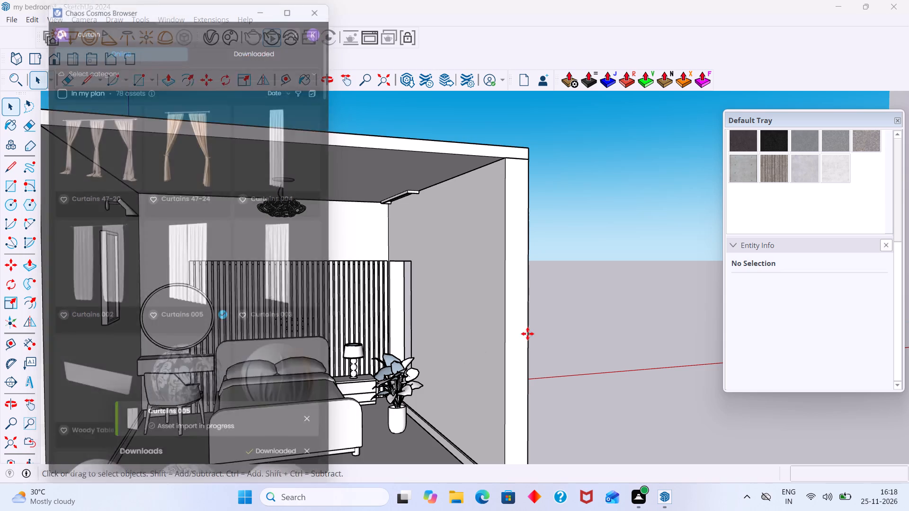
{"action": "scroll", "coordinate": [457, 381], "scroll_direction": "down", "scroll_amount": 8}
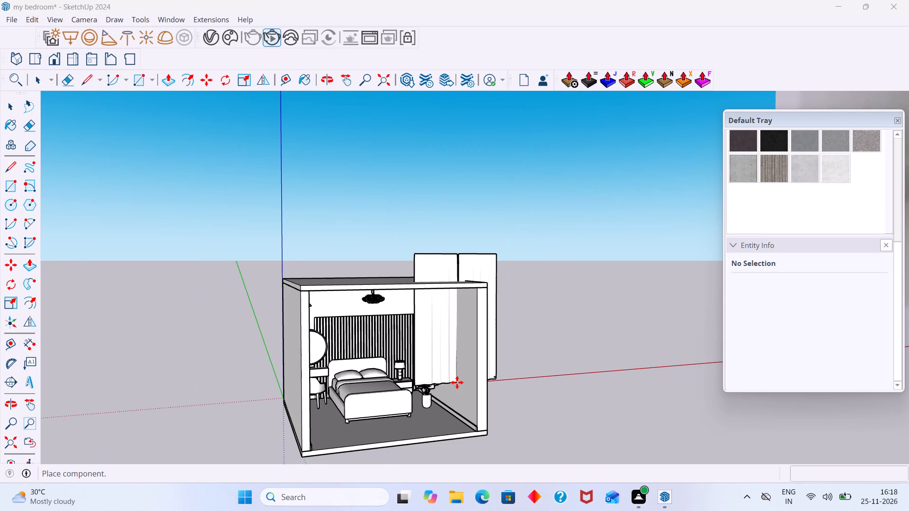
{"action": "scroll", "coordinate": [424, 397], "scroll_direction": "down", "scroll_amount": 2}
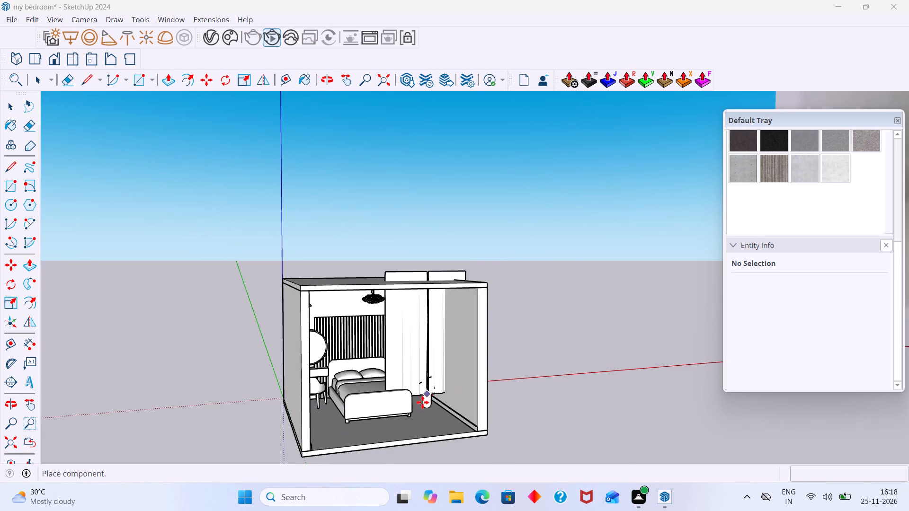
{"action": "scroll", "coordinate": [422, 402], "scroll_direction": "down", "scroll_amount": 5}
{"action": "scroll", "coordinate": [294, 443], "scroll_direction": "up", "scroll_amount": 15}
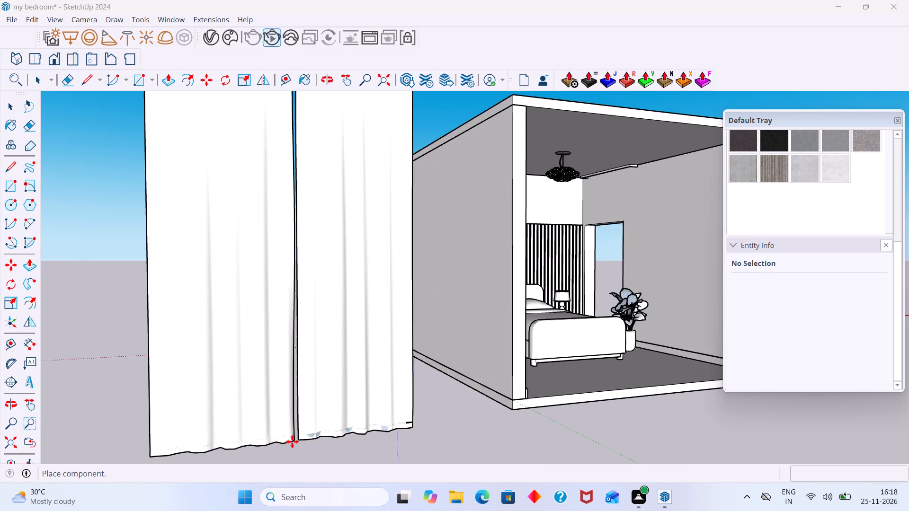
{"action": "scroll", "coordinate": [292, 441], "scroll_direction": "up", "scroll_amount": 2}
{"action": "scroll", "coordinate": [292, 441], "scroll_direction": "down", "scroll_amount": 5}
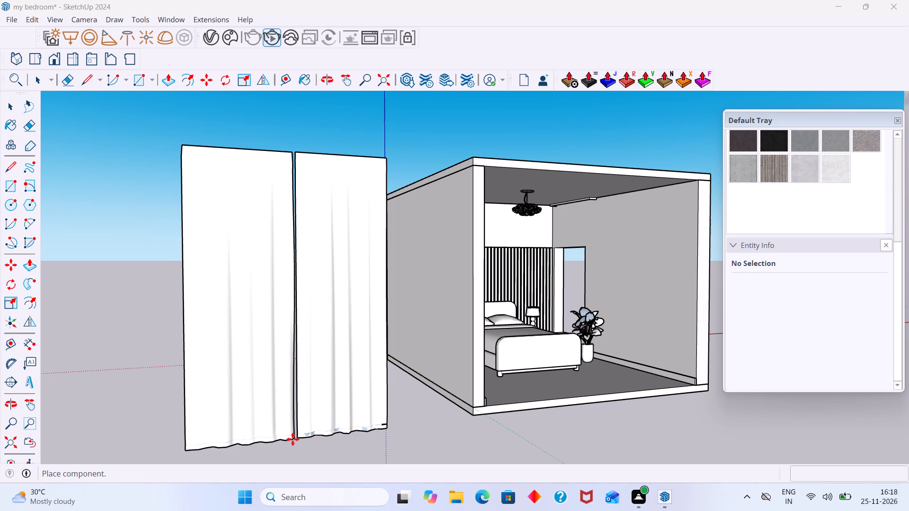
{"action": "left_click", "coordinate": [293, 439]}
{"action": "key", "text": "space"}
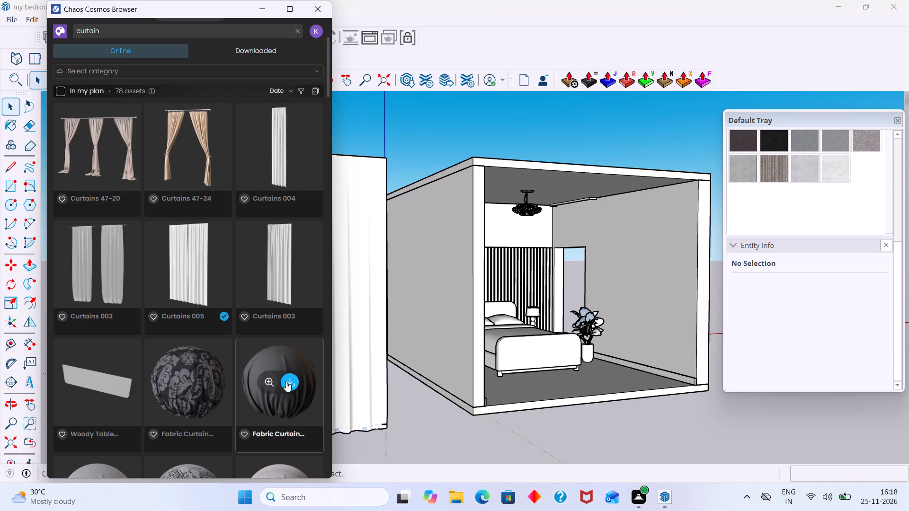
{"action": "left_click", "coordinate": [321, 10]}
Examine the placed curtains from several sides, including their reverse face, next to the room.
{"action": "middle_click_drag", "start_coordinate": [310, 219], "coordinate": [552, 239]}
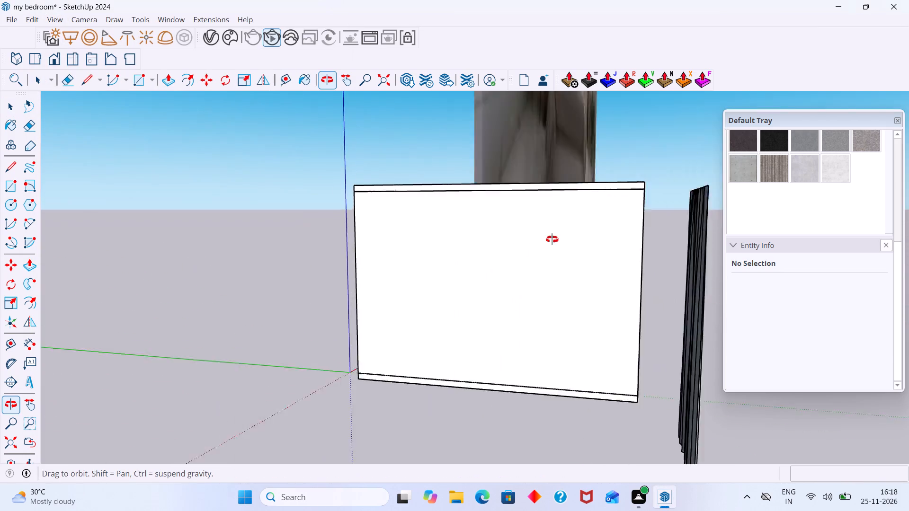
{"action": "middle_click_drag", "start_coordinate": [552, 239], "coordinate": [689, 224]}
{"action": "middle_click_drag", "start_coordinate": [643, 208], "coordinate": [268, 171]}
{"action": "middle_click_drag", "start_coordinate": [273, 185], "coordinate": [374, 244]}
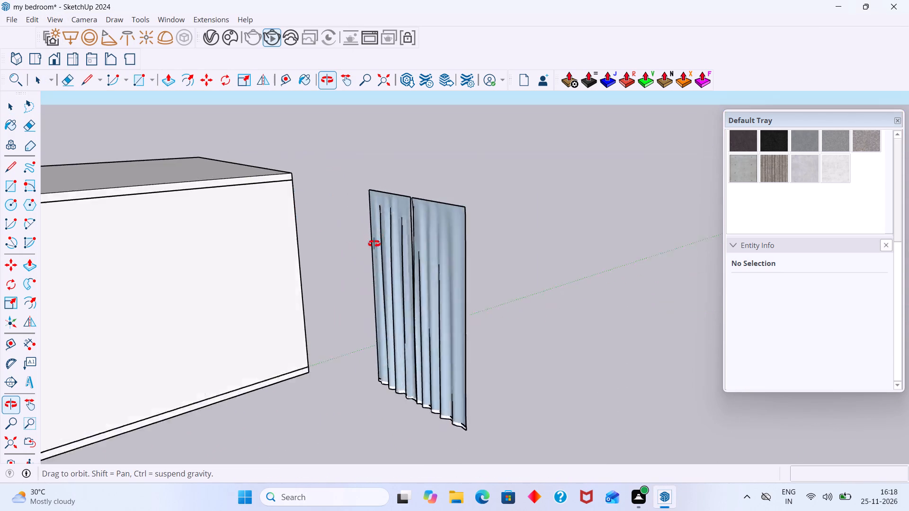
{"action": "middle_click_drag", "start_coordinate": [374, 244], "coordinate": [456, 229]}
{"action": "scroll", "coordinate": [499, 229], "scroll_direction": "up", "scroll_amount": 12}
{"action": "scroll", "coordinate": [530, 224], "scroll_direction": "down", "scroll_amount": 2}
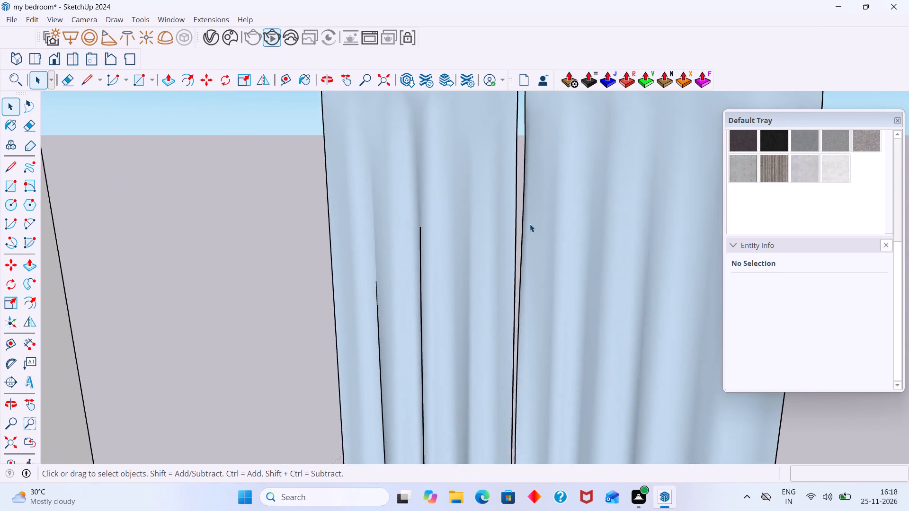
{"action": "scroll", "coordinate": [530, 224], "scroll_direction": "down", "scroll_amount": 13}
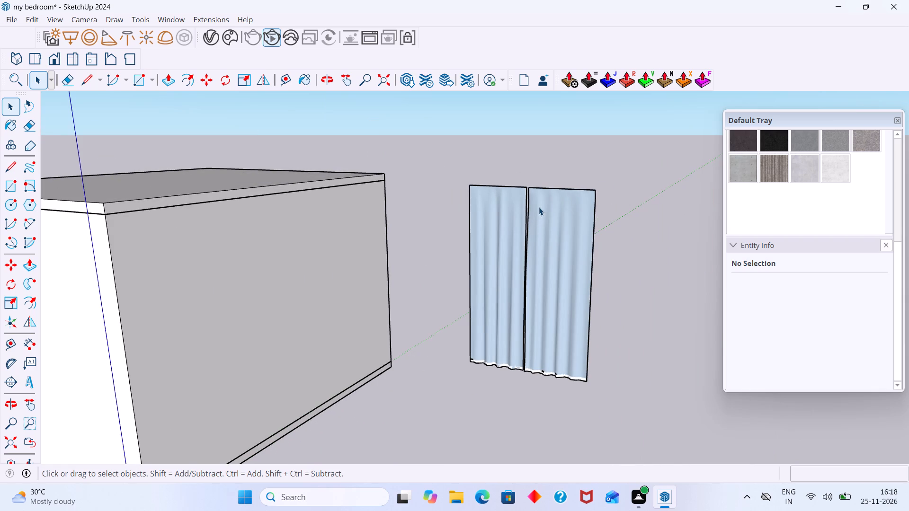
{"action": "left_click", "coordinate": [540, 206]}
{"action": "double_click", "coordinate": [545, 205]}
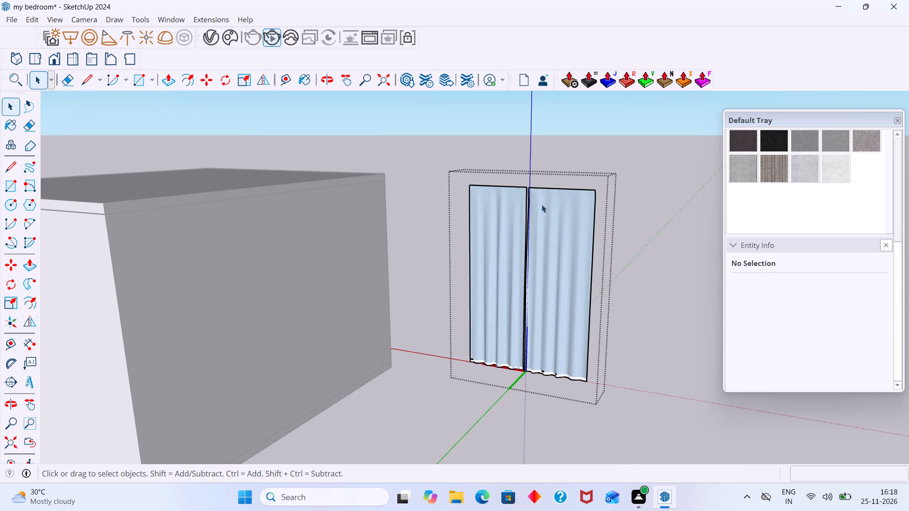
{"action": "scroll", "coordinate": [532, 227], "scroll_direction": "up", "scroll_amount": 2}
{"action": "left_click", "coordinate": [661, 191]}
Flip the Curtains 005 component front to back about its green plane.
{"action": "scroll", "coordinate": [518, 208], "scroll_direction": "up", "scroll_amount": 2}
{"action": "left_click", "coordinate": [543, 195]}
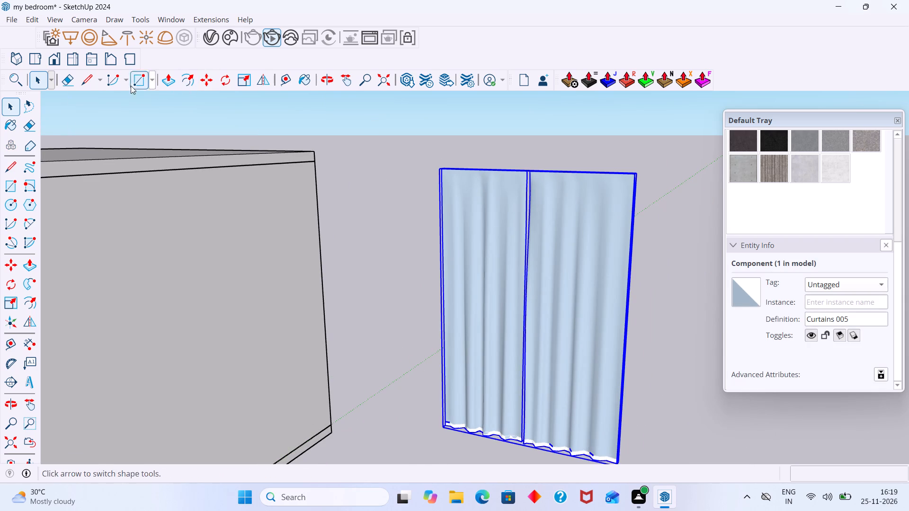
{"action": "left_click", "coordinate": [265, 79]}
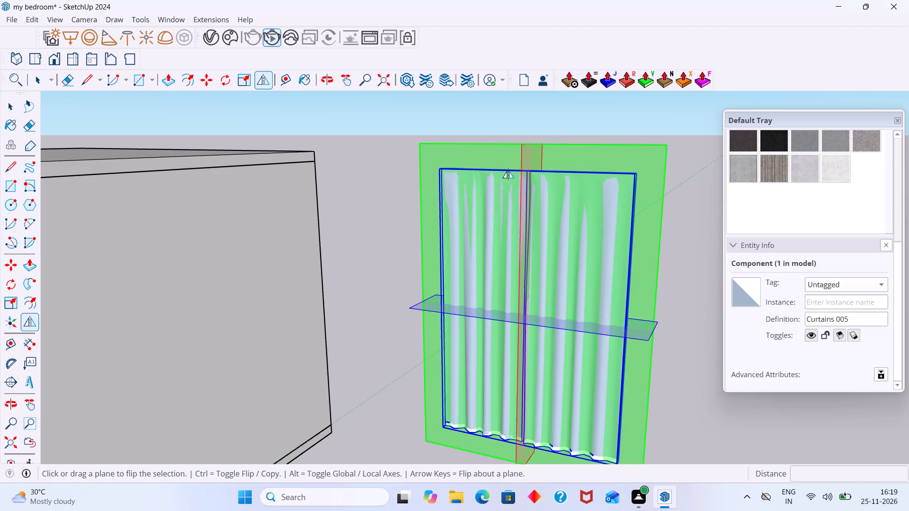
{"action": "left_click", "coordinate": [475, 146]}
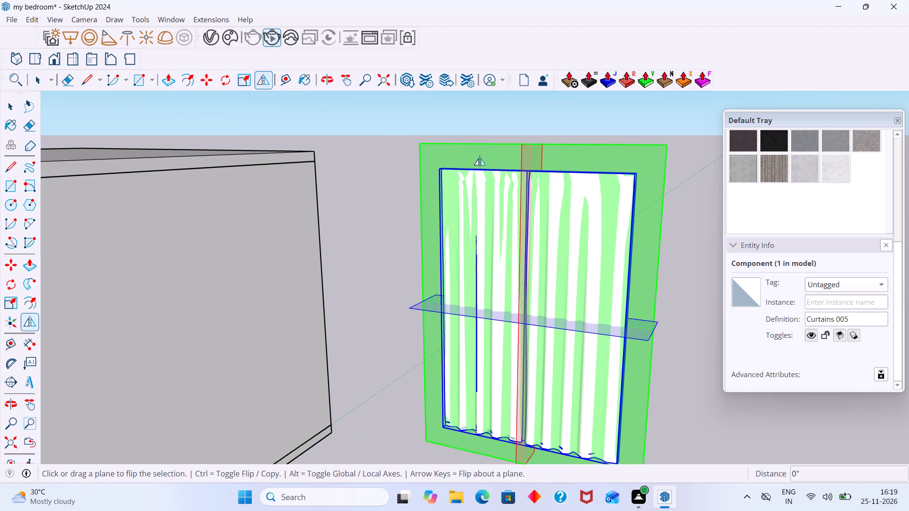
{"action": "key", "text": "space"}
{"action": "left_click", "coordinate": [418, 160]}
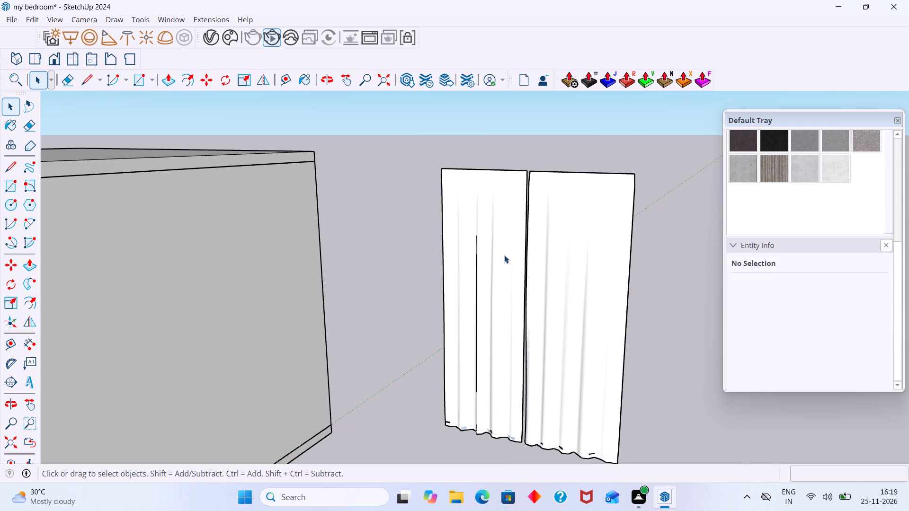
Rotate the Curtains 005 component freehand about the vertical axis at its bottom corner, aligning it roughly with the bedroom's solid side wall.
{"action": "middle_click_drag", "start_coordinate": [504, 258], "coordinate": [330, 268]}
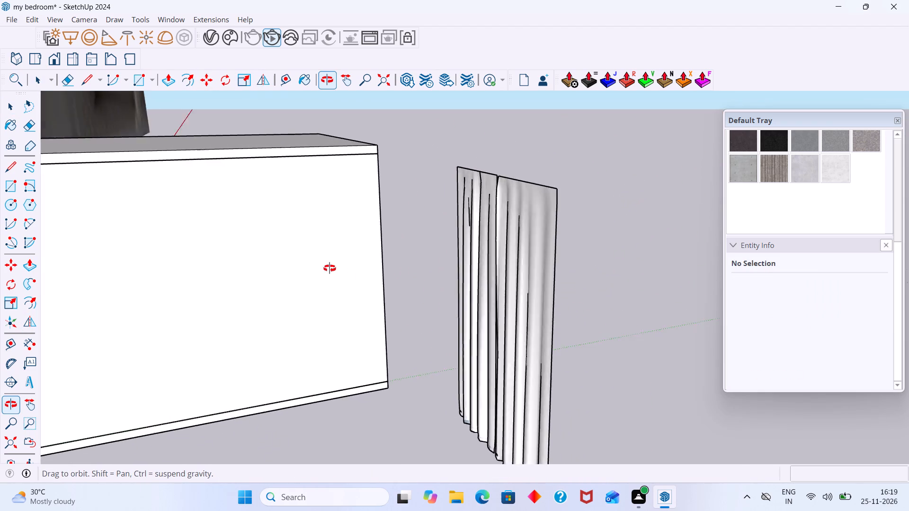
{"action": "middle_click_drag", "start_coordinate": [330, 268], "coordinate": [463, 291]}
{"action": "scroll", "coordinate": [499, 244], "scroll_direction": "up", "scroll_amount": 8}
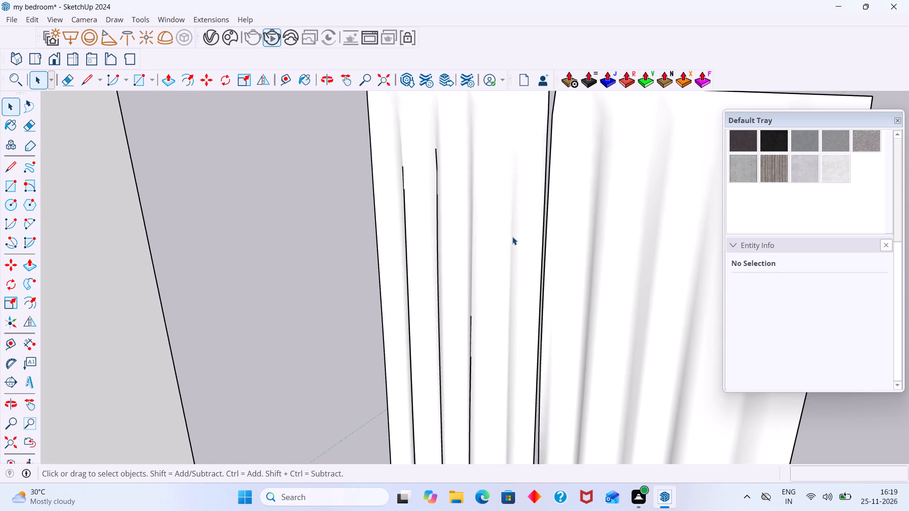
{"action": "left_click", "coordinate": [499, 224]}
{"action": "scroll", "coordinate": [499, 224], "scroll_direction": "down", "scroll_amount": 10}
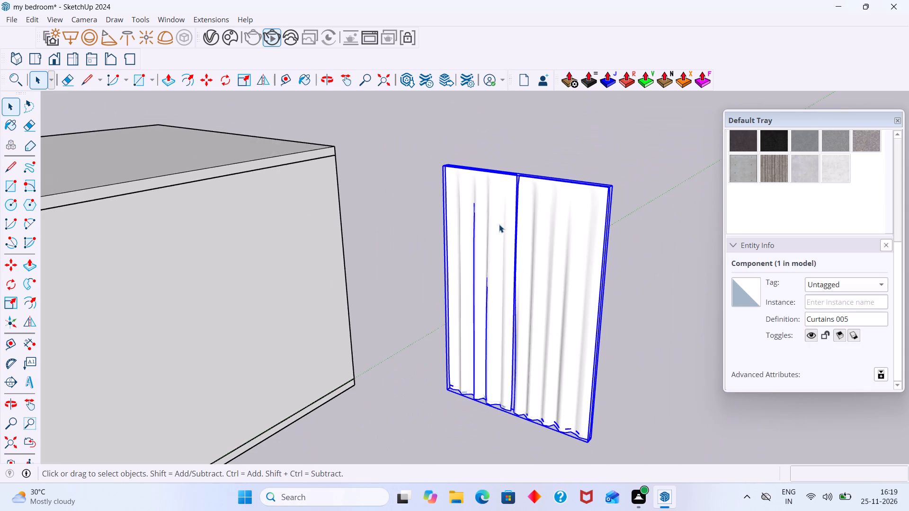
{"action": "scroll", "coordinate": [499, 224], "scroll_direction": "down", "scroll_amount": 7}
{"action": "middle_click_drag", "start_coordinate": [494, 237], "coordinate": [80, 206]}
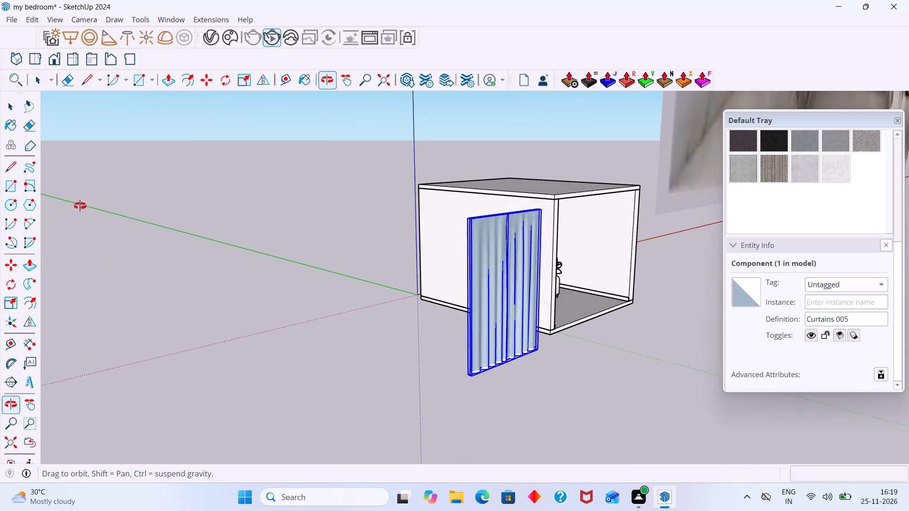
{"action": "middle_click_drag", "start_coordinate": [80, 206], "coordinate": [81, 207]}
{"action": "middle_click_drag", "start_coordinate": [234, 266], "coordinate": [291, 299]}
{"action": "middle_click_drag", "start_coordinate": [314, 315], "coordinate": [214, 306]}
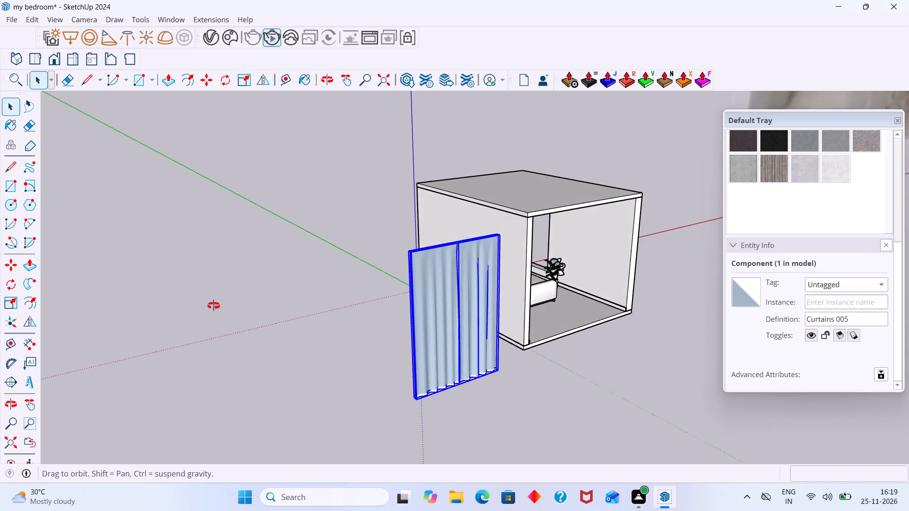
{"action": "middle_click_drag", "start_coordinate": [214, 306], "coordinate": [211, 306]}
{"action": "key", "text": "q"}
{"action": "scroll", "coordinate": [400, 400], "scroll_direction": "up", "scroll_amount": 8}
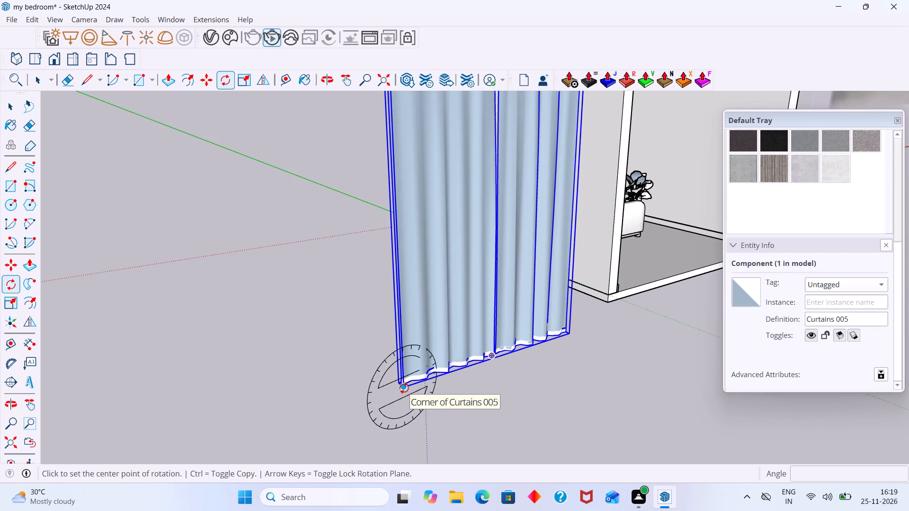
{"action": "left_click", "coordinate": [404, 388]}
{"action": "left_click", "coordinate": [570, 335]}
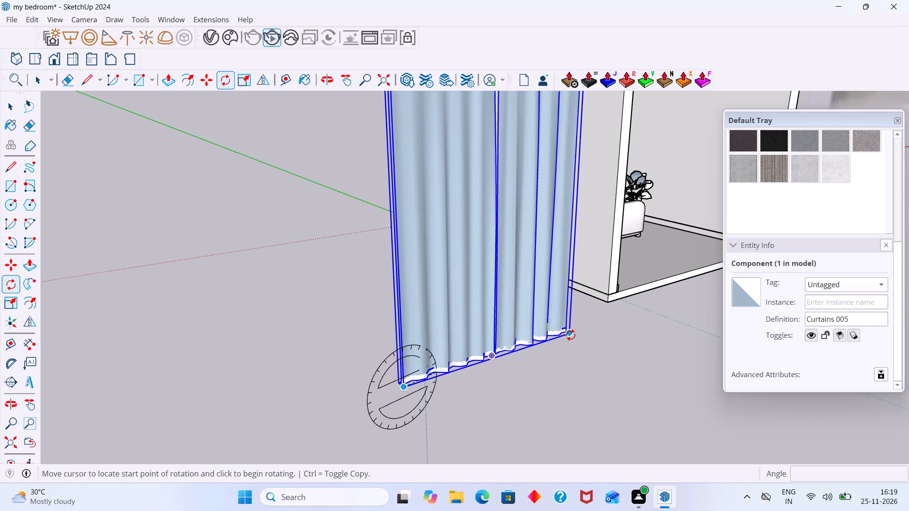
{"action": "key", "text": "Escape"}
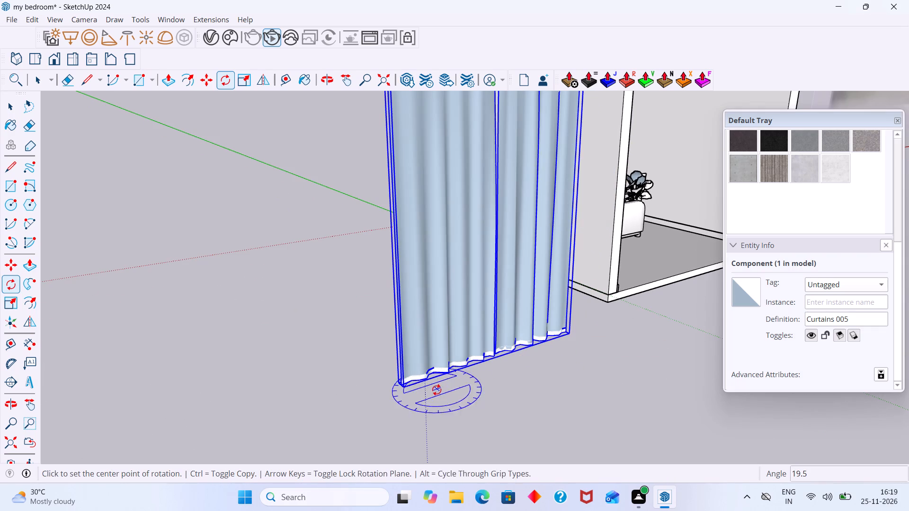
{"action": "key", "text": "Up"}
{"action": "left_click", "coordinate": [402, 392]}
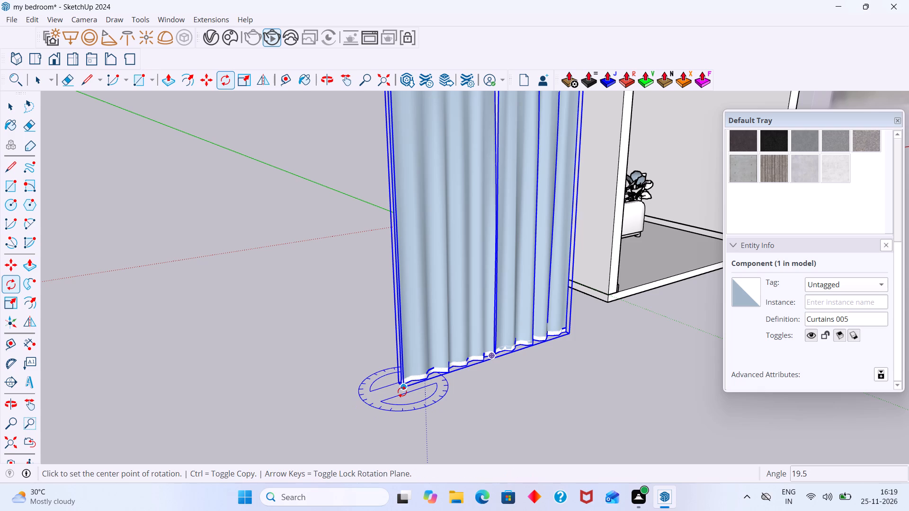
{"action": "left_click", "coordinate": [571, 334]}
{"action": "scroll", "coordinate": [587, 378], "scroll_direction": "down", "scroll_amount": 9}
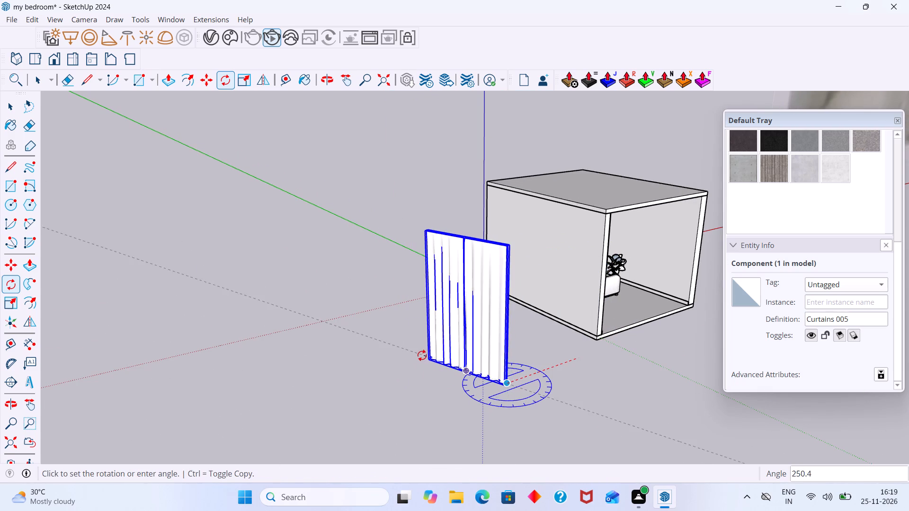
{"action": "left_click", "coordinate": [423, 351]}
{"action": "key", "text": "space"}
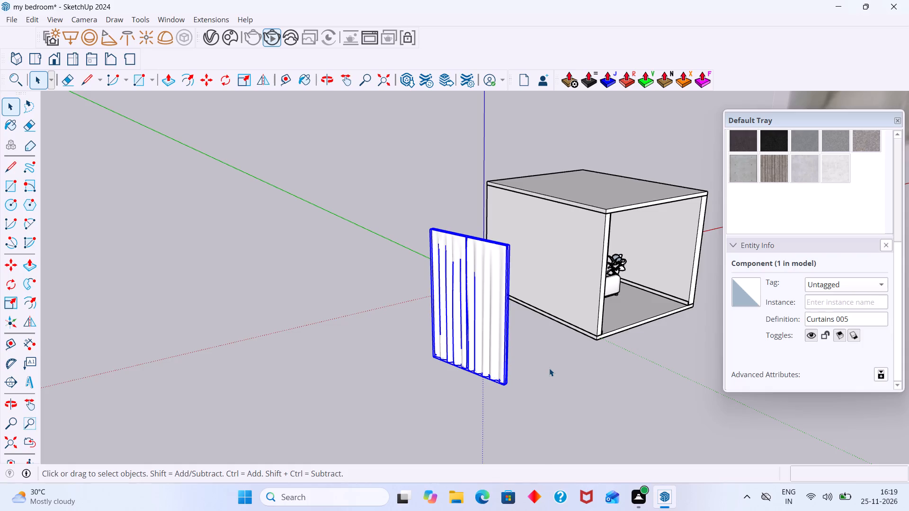
Examine the rotated curtains from several sides, checking how their faces are oriented relative to the bedroom.
{"action": "left_click", "coordinate": [549, 368]}
{"action": "middle_click_drag", "start_coordinate": [507, 321], "coordinate": [593, 326]}
{"action": "scroll", "coordinate": [522, 247], "scroll_direction": "up", "scroll_amount": 2}
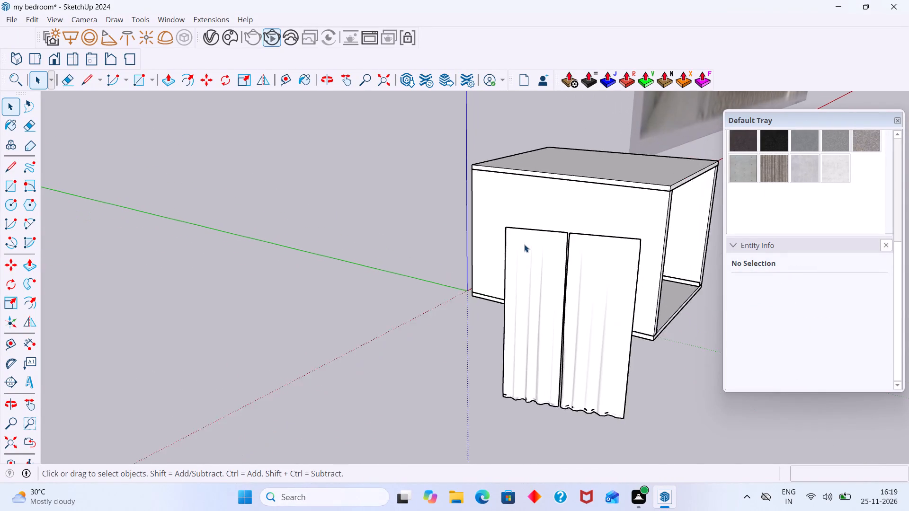
{"action": "scroll", "coordinate": [524, 244], "scroll_direction": "up", "scroll_amount": 14}
{"action": "scroll", "coordinate": [519, 247], "scroll_direction": "down", "scroll_amount": 20}
{"action": "scroll", "coordinate": [519, 247], "scroll_direction": "down", "scroll_amount": 2}
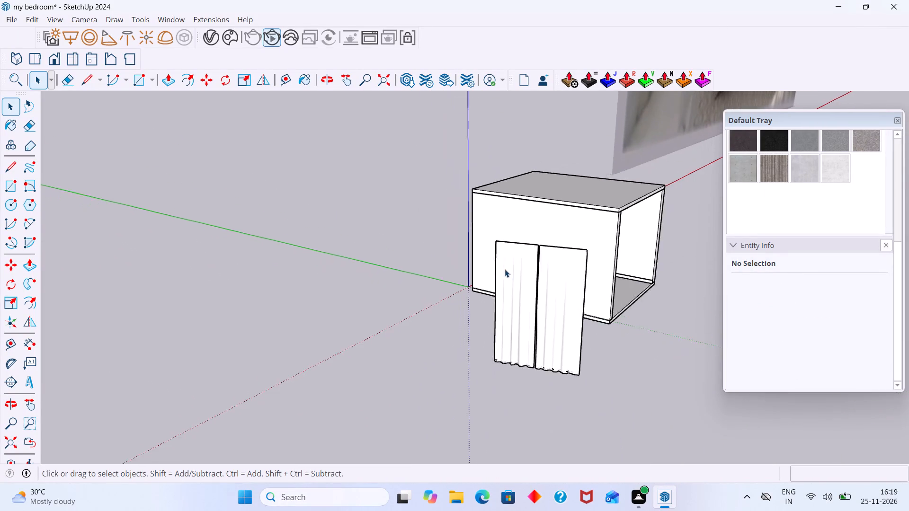
{"action": "scroll", "coordinate": [505, 269], "scroll_direction": "down", "scroll_amount": 2}
{"action": "middle_click_drag", "start_coordinate": [534, 303], "coordinate": [697, 361]}
{"action": "middle_click_drag", "start_coordinate": [564, 308], "coordinate": [620, 259]}
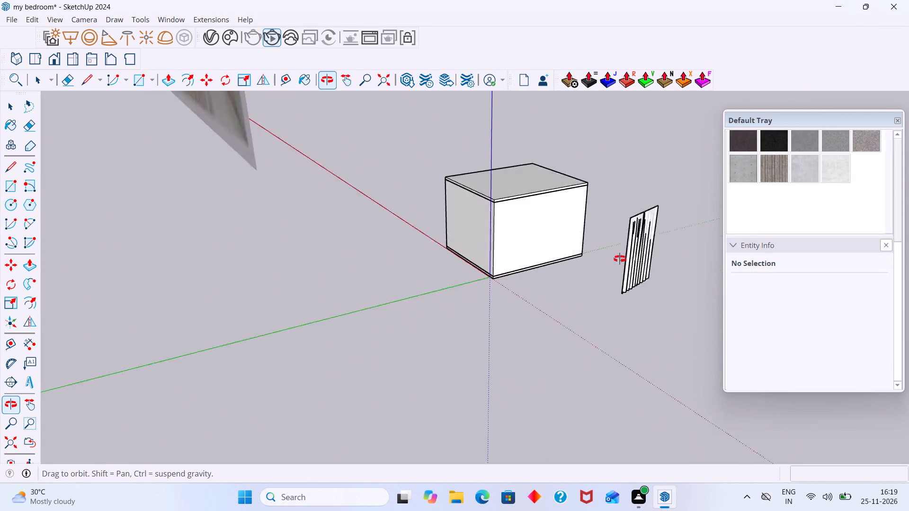
{"action": "middle_click_drag", "start_coordinate": [620, 259], "coordinate": [543, 250]}
{"action": "scroll", "coordinate": [568, 266], "scroll_direction": "up", "scroll_amount": 6}
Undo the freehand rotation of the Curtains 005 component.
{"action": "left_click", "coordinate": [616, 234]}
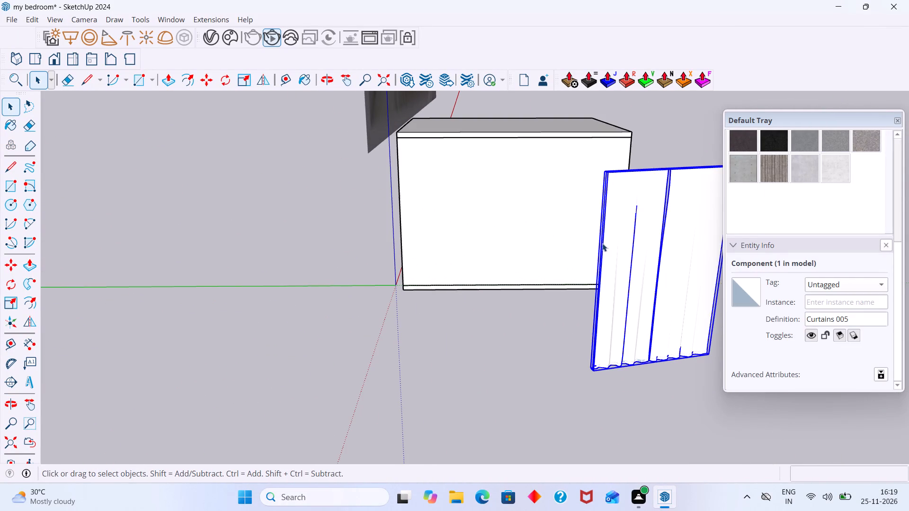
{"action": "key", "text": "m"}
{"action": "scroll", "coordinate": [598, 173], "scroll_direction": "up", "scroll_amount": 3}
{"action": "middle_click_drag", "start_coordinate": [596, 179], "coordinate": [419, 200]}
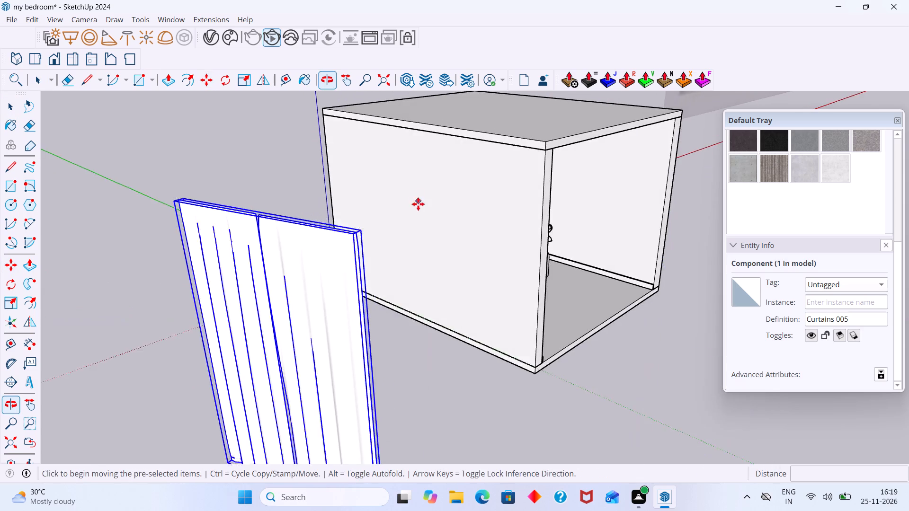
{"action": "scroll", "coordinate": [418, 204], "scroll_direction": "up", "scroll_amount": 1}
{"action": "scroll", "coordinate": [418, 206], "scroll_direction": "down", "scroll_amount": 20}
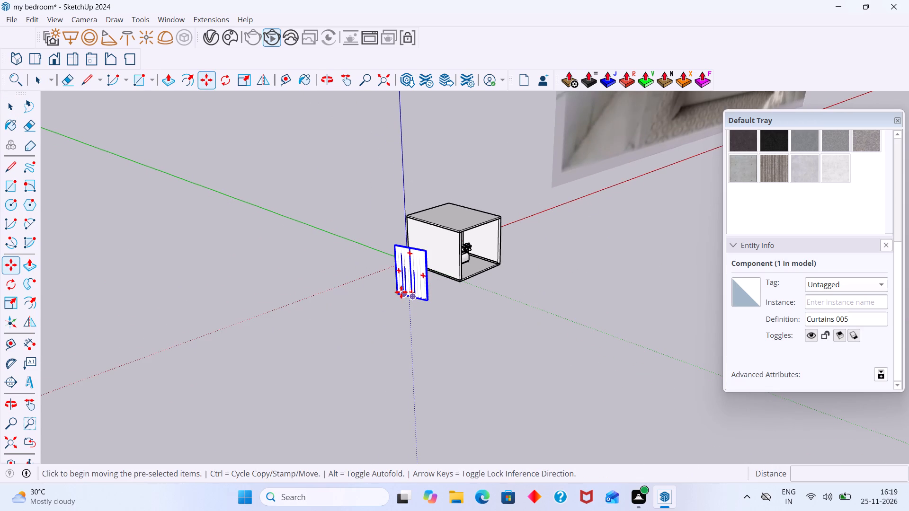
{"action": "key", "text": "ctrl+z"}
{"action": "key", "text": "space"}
Rotate the Curtains 005 component 180 degrees about the vertical axis at its bottom corner.
{"action": "middle_click_drag", "start_coordinate": [345, 289], "coordinate": [171, 294]}
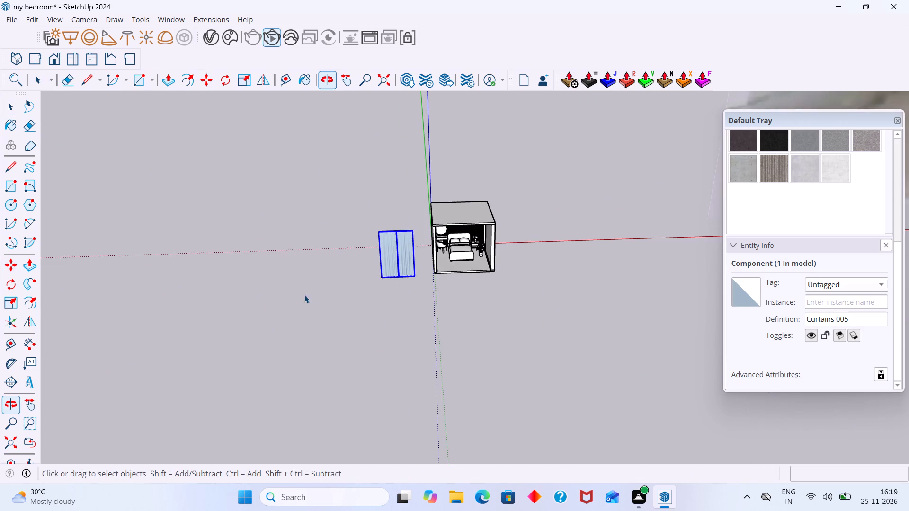
{"action": "scroll", "coordinate": [342, 283], "scroll_direction": "up", "scroll_amount": 13}
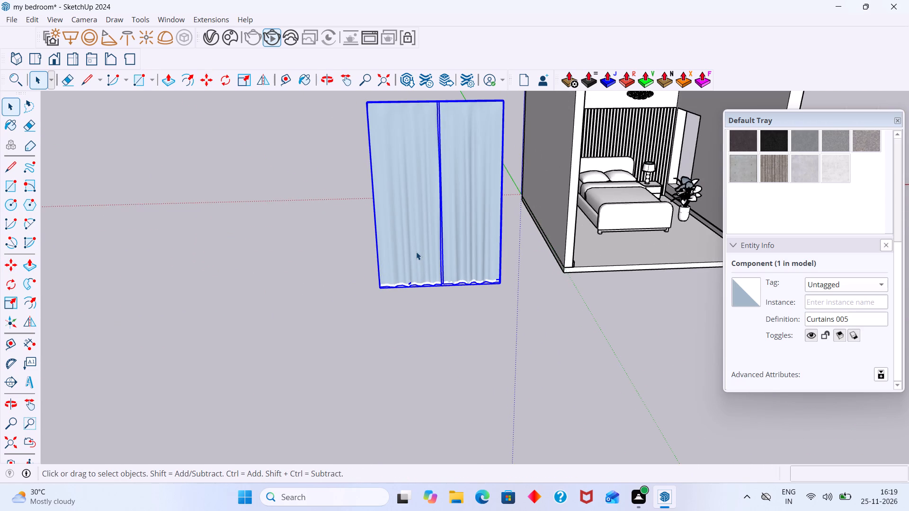
{"action": "key", "text": "q"}
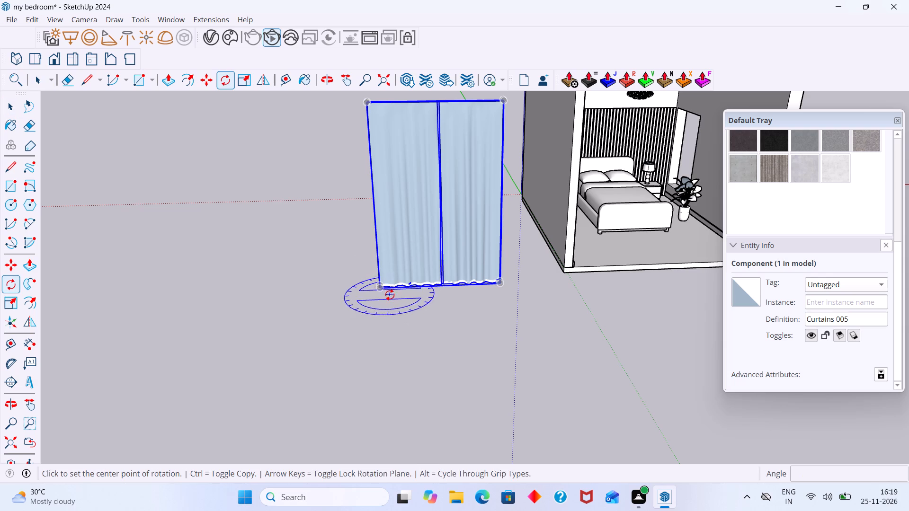
{"action": "scroll", "coordinate": [382, 293], "scroll_direction": "up", "scroll_amount": 4}
{"action": "middle_click_drag", "start_coordinate": [423, 298], "coordinate": [405, 297]}
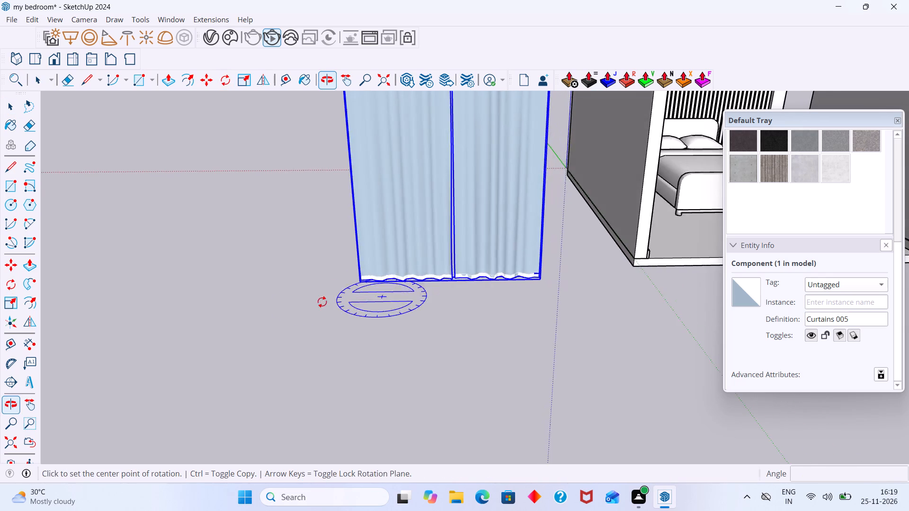
{"action": "scroll", "coordinate": [318, 302], "scroll_direction": "up", "scroll_amount": 5}
{"action": "left_click", "coordinate": [380, 275]}
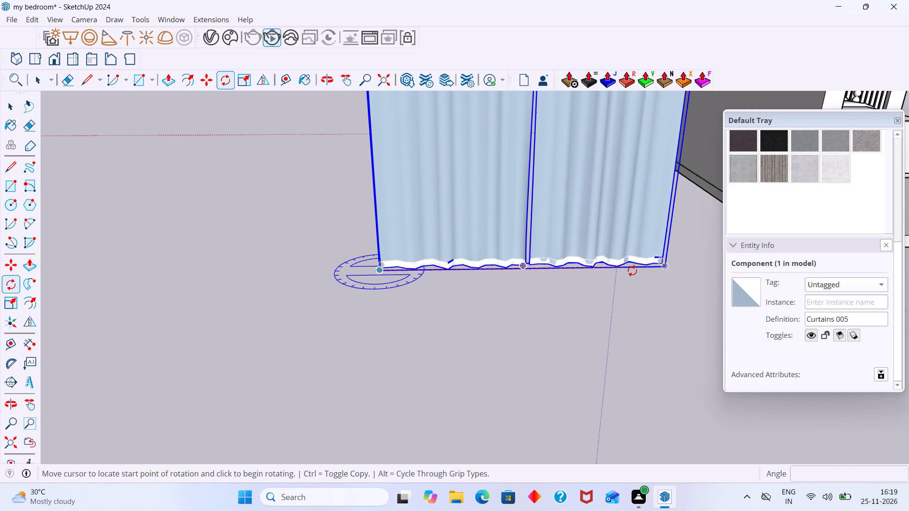
{"action": "left_click", "coordinate": [665, 266]}
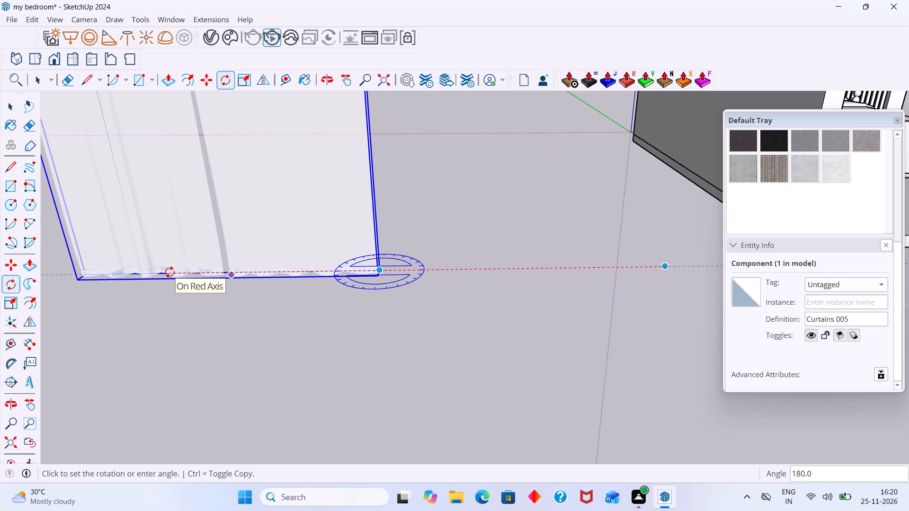
{"action": "left_click", "coordinate": [169, 272]}
{"action": "key", "text": "space"}
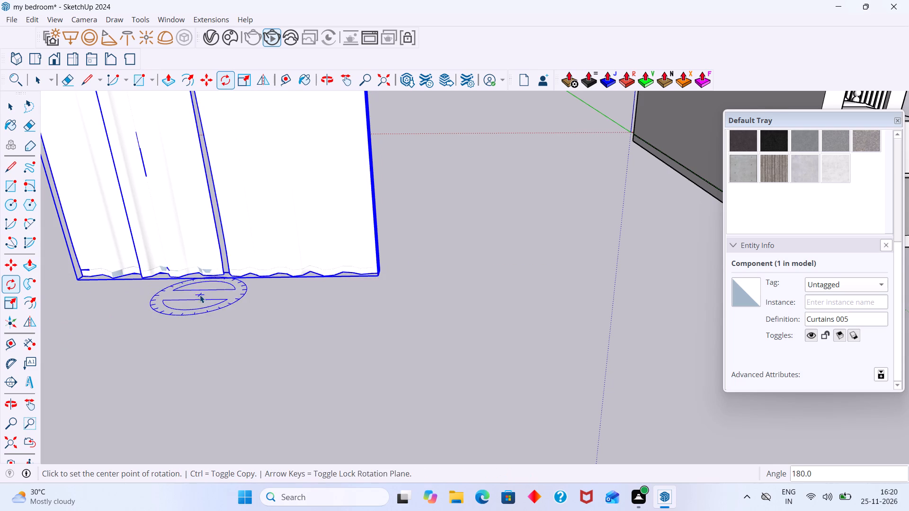
Examine the turned curtains up close and from above, checking which face points outward.
{"action": "scroll", "coordinate": [423, 297], "scroll_direction": "down", "scroll_amount": 18}
{"action": "left_click", "coordinate": [424, 331]}
{"action": "scroll", "coordinate": [364, 272], "scroll_direction": "up", "scroll_amount": 7}
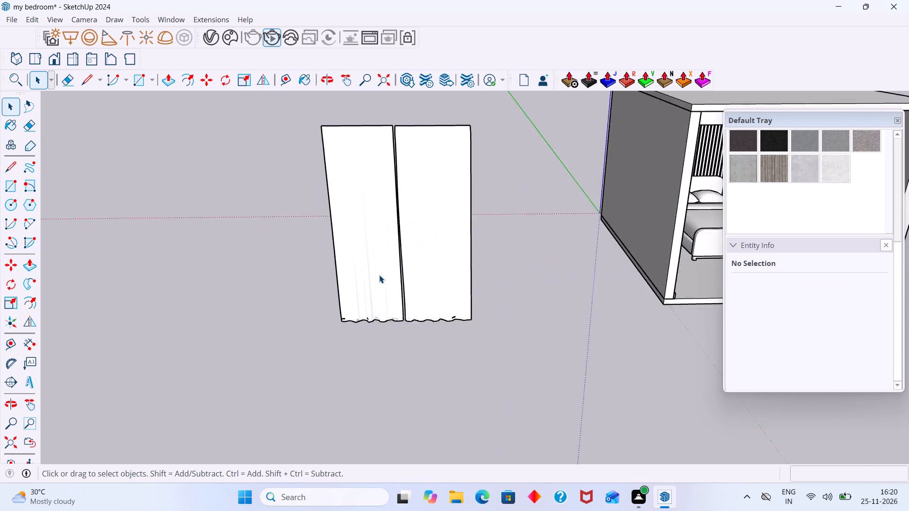
{"action": "scroll", "coordinate": [379, 275], "scroll_direction": "up", "scroll_amount": 9}
{"action": "scroll", "coordinate": [394, 294], "scroll_direction": "down", "scroll_amount": 10}
{"action": "middle_click_drag", "start_coordinate": [395, 297], "coordinate": [472, 374]}
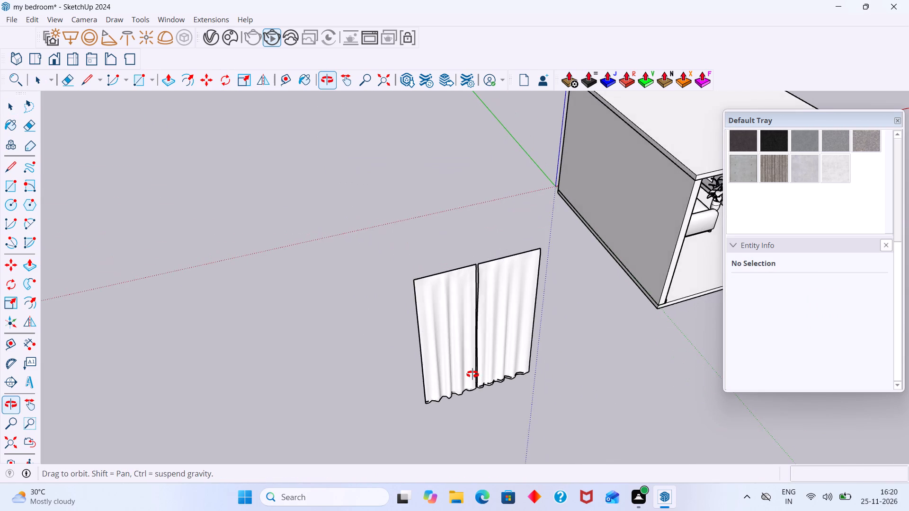
{"action": "middle_click_drag", "start_coordinate": [472, 374], "coordinate": [419, 317]}
Rotate the Curtains 005 component 90 degrees clockwise, seen from above, about the vertical axis at its bottom corner.
{"action": "left_click", "coordinate": [407, 324]}
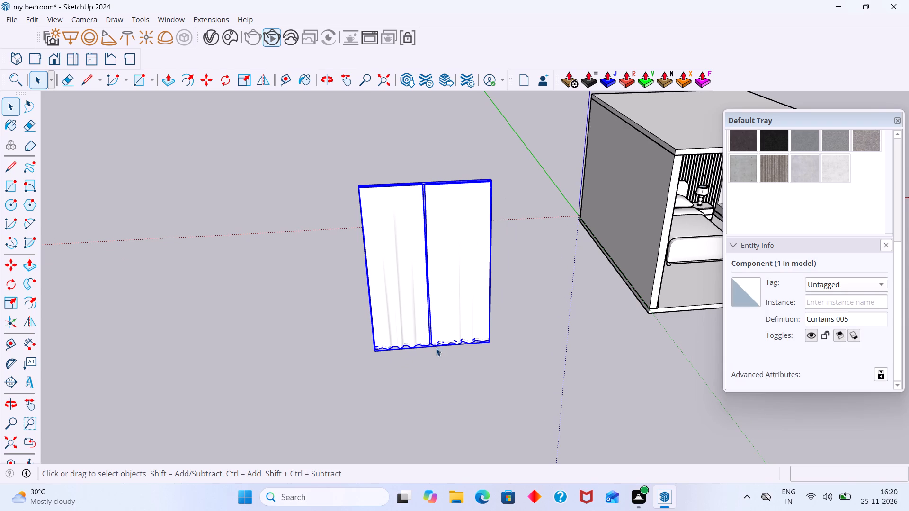
{"action": "key", "text": "q"}
{"action": "left_click", "coordinate": [373, 350]}
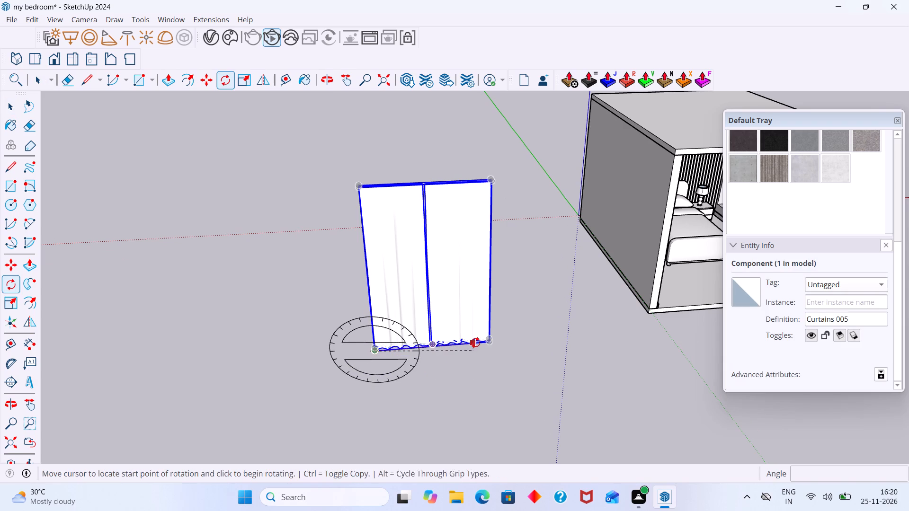
{"action": "left_click", "coordinate": [491, 339]}
{"action": "key", "text": "Escape"}
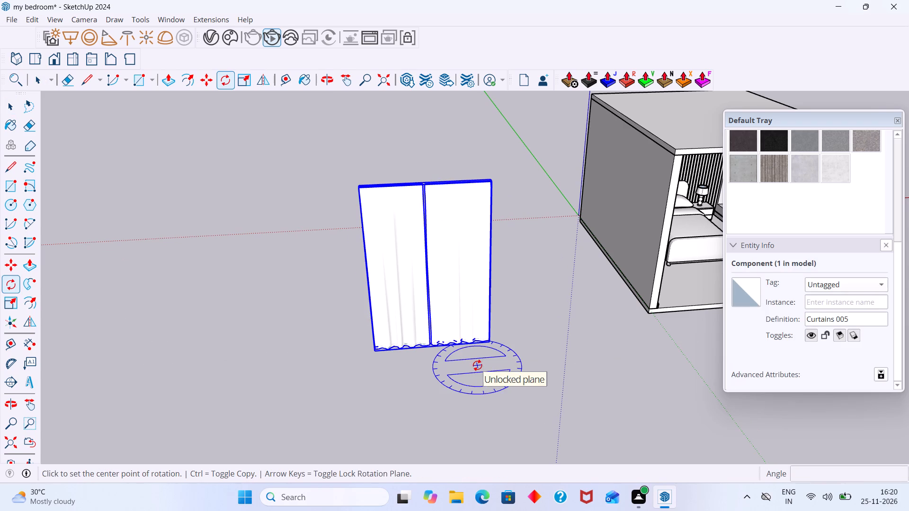
{"action": "key", "text": "Up"}
{"action": "left_click", "coordinate": [370, 354]}
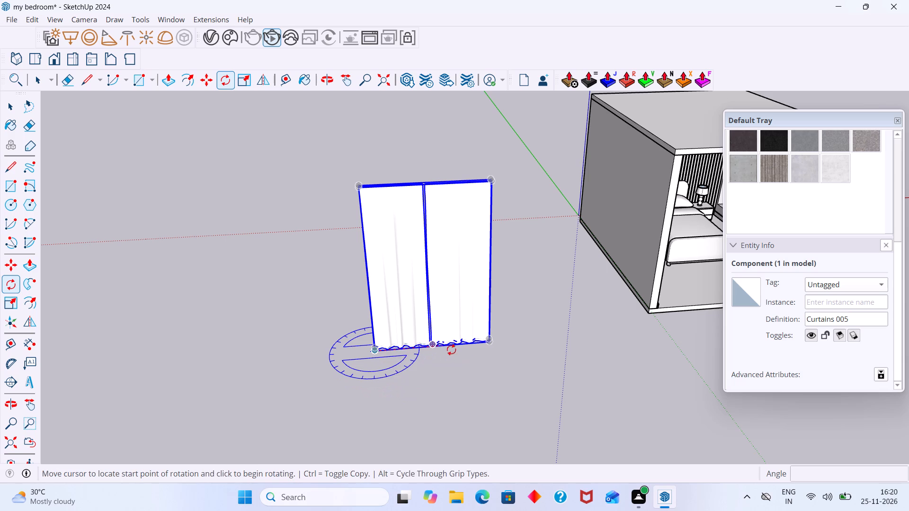
{"action": "left_click", "coordinate": [491, 342]}
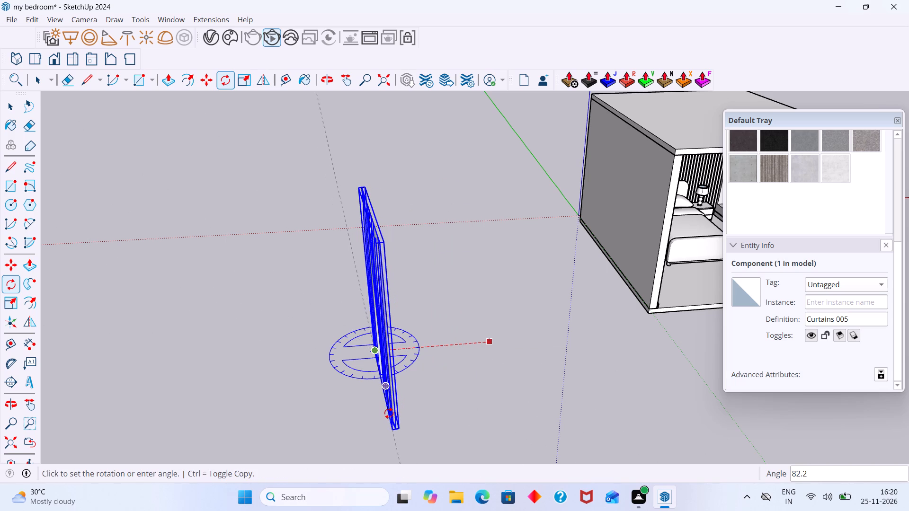
{"action": "key", "text": "9"}
{"action": "key", "text": "0"}
{"action": "key", "text": "Return"}
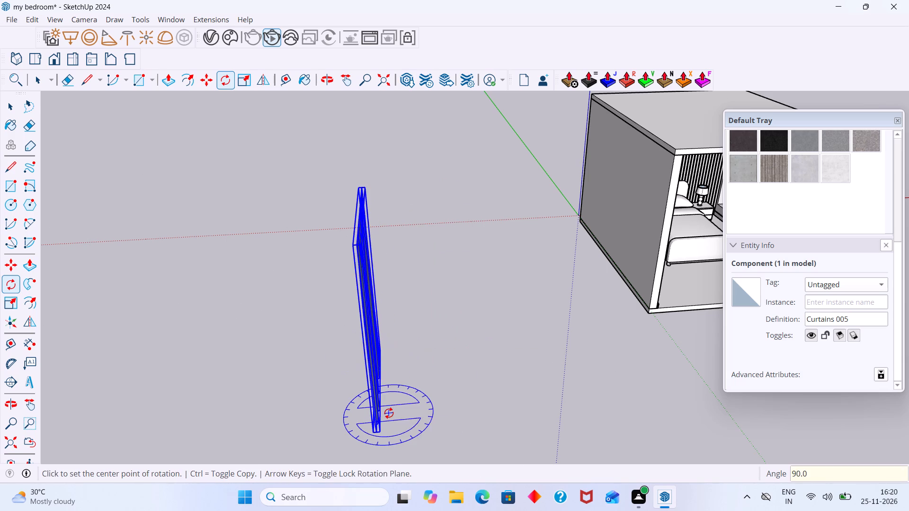
{"action": "key", "text": "space"}
Move the Curtains 005 component into the bedroom, snapping its top end midpoint to the midpoint of the ceiling pelmet's headboard-side end.
{"action": "middle_click_drag", "start_coordinate": [447, 374], "coordinate": [602, 352]}
{"action": "scroll", "coordinate": [593, 340], "scroll_direction": "down", "scroll_amount": 9}
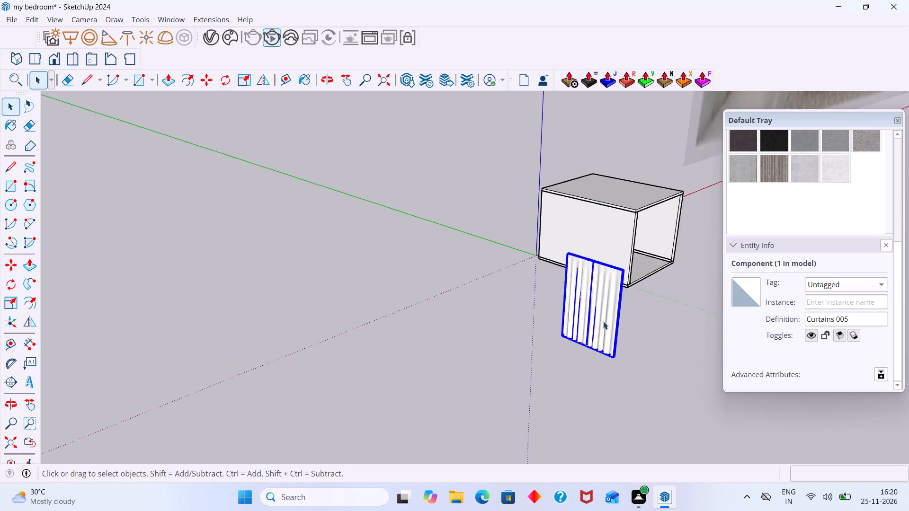
{"action": "scroll", "coordinate": [603, 321], "scroll_direction": "down", "scroll_amount": 6}
{"action": "scroll", "coordinate": [609, 317], "scroll_direction": "up", "scroll_amount": 9}
{"action": "key", "text": "m"}
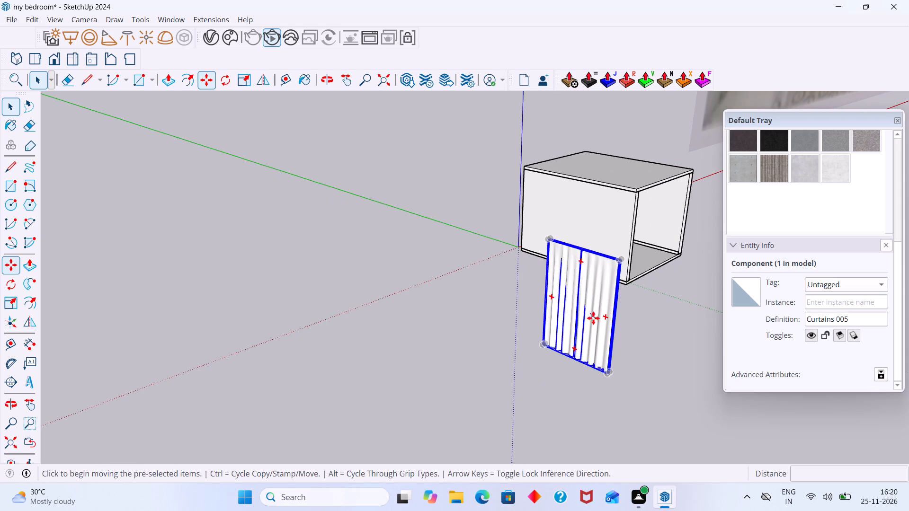
{"action": "scroll", "coordinate": [558, 242], "scroll_direction": "up", "scroll_amount": 3}
{"action": "middle_click_drag", "start_coordinate": [544, 247], "coordinate": [554, 300]}
{"action": "scroll", "coordinate": [561, 348], "scroll_direction": "up", "scroll_amount": 16}
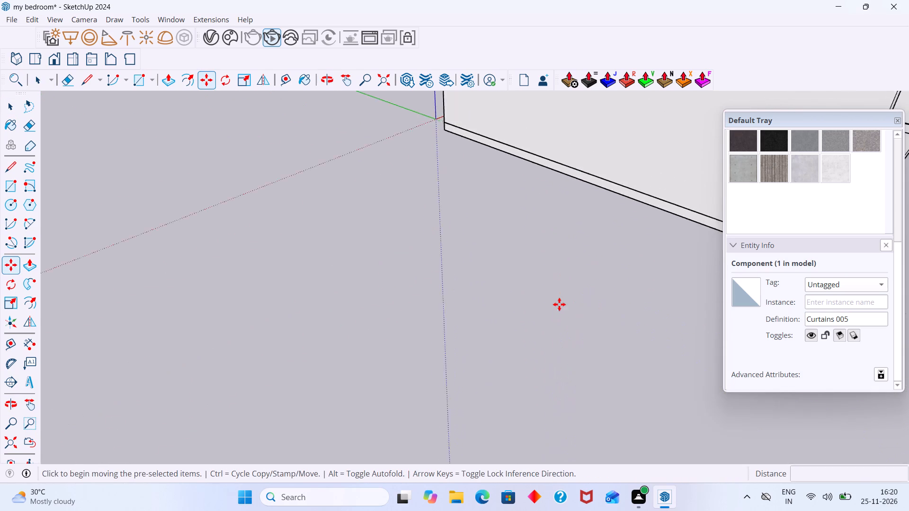
{"action": "scroll", "coordinate": [559, 304], "scroll_direction": "up", "scroll_amount": 2}
{"action": "scroll", "coordinate": [567, 299], "scroll_direction": "down", "scroll_amount": 4}
{"action": "middle_click_drag", "start_coordinate": [606, 285], "coordinate": [627, 281]}
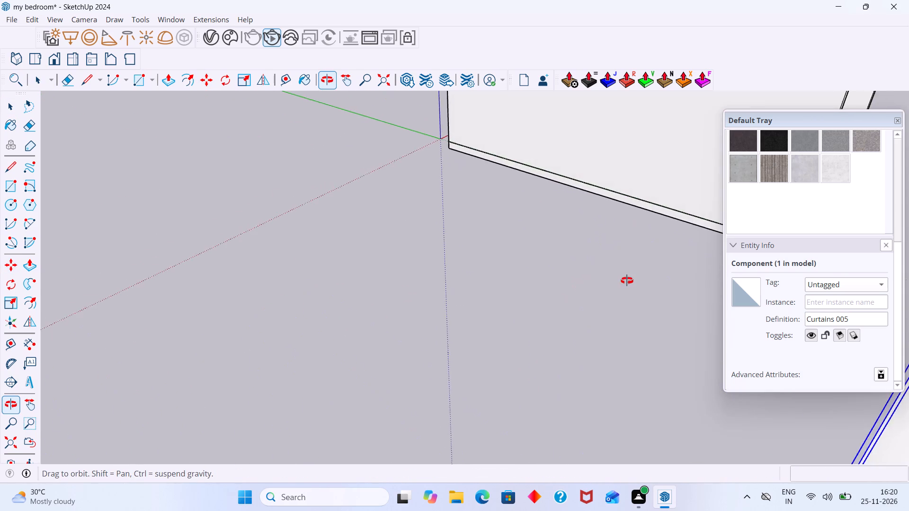
{"action": "middle_click_drag", "start_coordinate": [627, 281], "coordinate": [571, 281]}
{"action": "scroll", "coordinate": [534, 293], "scroll_direction": "down", "scroll_amount": 3}
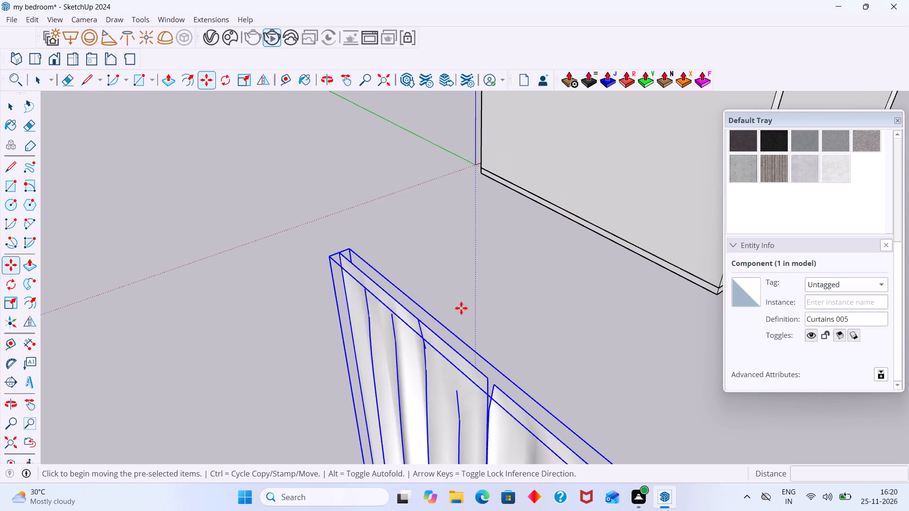
{"action": "middle_click_drag", "start_coordinate": [427, 308], "coordinate": [448, 311]}
{"action": "scroll", "coordinate": [456, 296], "scroll_direction": "up", "scroll_amount": 2}
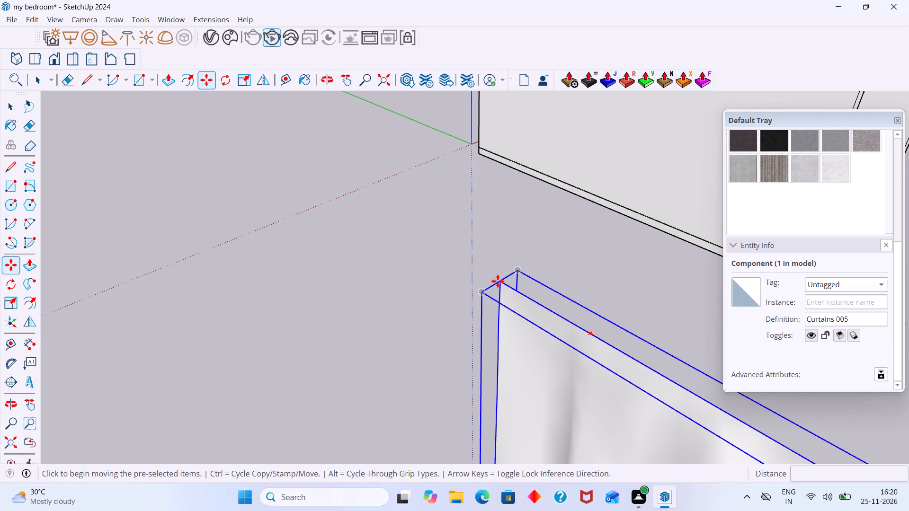
{"action": "left_click", "coordinate": [501, 281]}
{"action": "scroll", "coordinate": [523, 265], "scroll_direction": "down", "scroll_amount": 3}
{"action": "middle_click_drag", "start_coordinate": [511, 262], "coordinate": [58, 336], "text": "shift"}
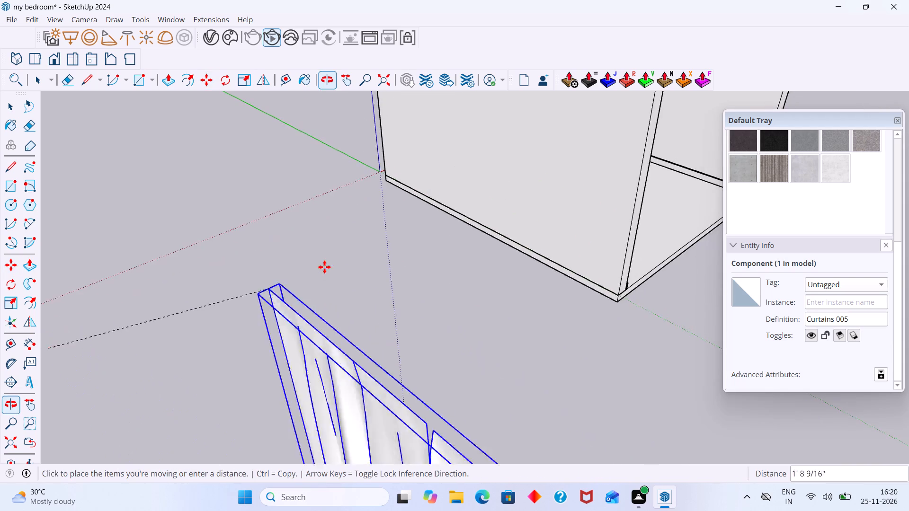
{"action": "scroll", "coordinate": [324, 266], "scroll_direction": "down", "scroll_amount": 9}
{"action": "middle_click_drag", "start_coordinate": [651, 214], "coordinate": [146, 343]}
{"action": "middle_click_drag", "start_coordinate": [170, 289], "coordinate": [187, 144]}
{"action": "scroll", "coordinate": [287, 144], "scroll_direction": "up", "scroll_amount": 20}
{"action": "scroll", "coordinate": [287, 144], "scroll_direction": "up", "scroll_amount": 7}
{"action": "middle_click_drag", "start_coordinate": [227, 170], "coordinate": [229, 218]}
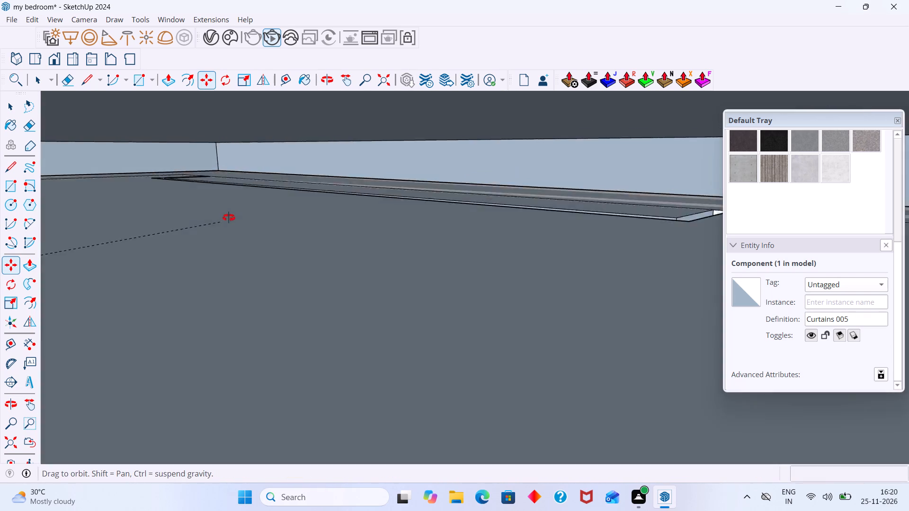
{"action": "middle_click_drag", "start_coordinate": [229, 218], "coordinate": [257, 181]}
{"action": "scroll", "coordinate": [207, 181], "scroll_direction": "up", "scroll_amount": 5}
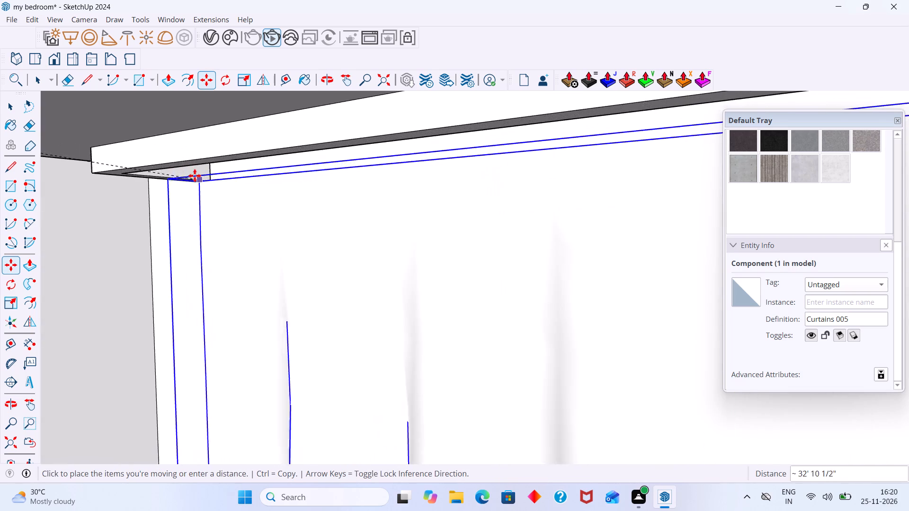
{"action": "scroll", "coordinate": [195, 176], "scroll_direction": "up", "scroll_amount": 10}
{"action": "middle_click_drag", "start_coordinate": [174, 171], "coordinate": [196, 213]}
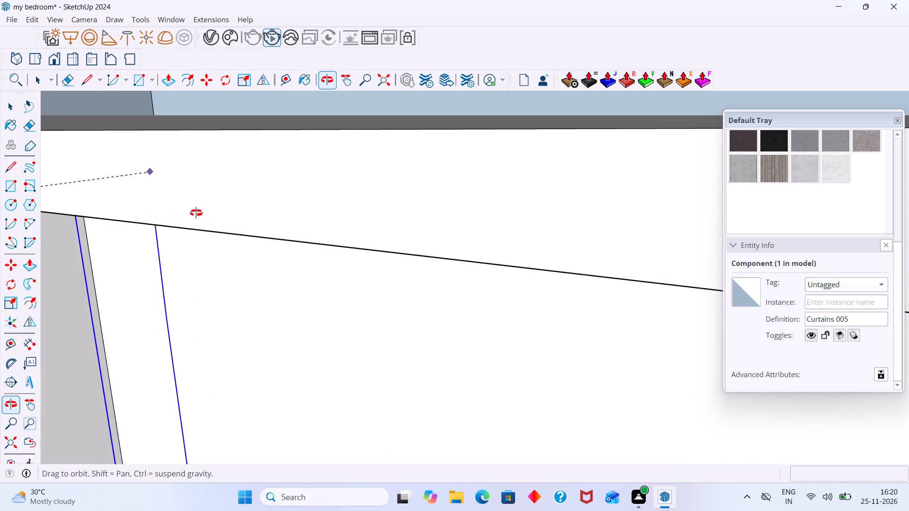
{"action": "middle_click_drag", "start_coordinate": [196, 213], "coordinate": [159, 177]}
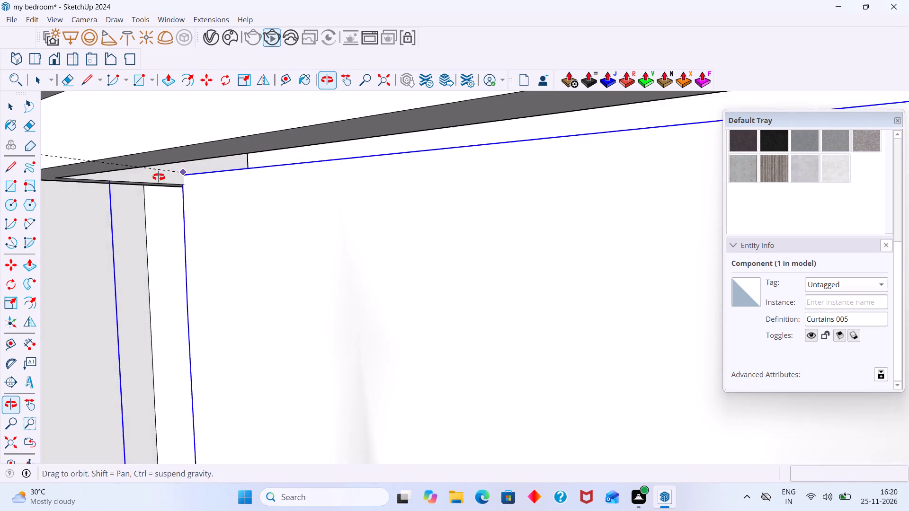
{"action": "middle_click_drag", "start_coordinate": [159, 177], "coordinate": [153, 169]}
{"action": "scroll", "coordinate": [181, 170], "scroll_direction": "up", "scroll_amount": 4}
{"action": "middle_click_drag", "start_coordinate": [168, 162], "coordinate": [127, 155]}
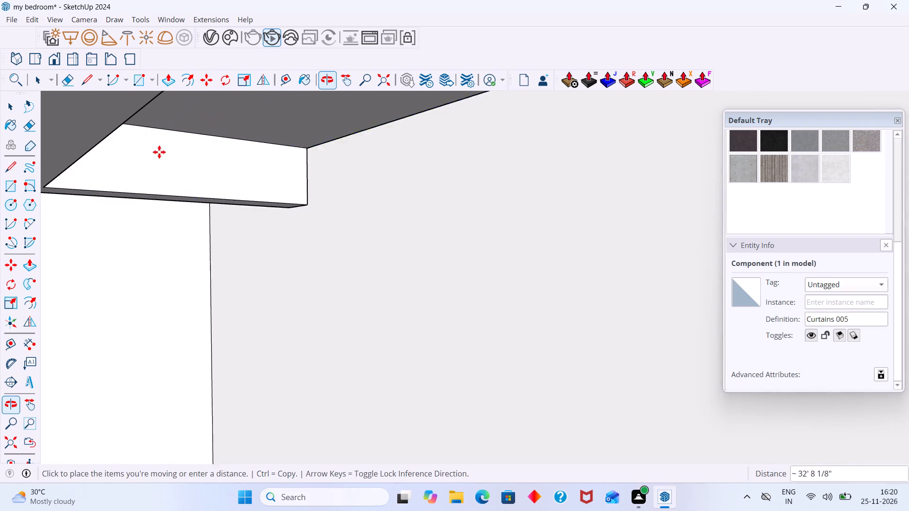
{"action": "left_click", "coordinate": [192, 133]}
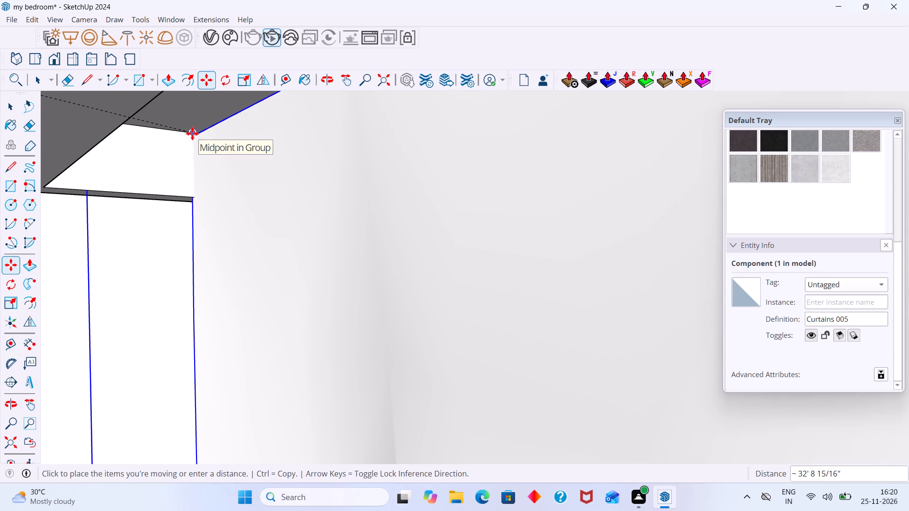
{"action": "key", "text": "space"}
{"action": "scroll", "coordinate": [221, 176], "scroll_direction": "down", "scroll_amount": 18}
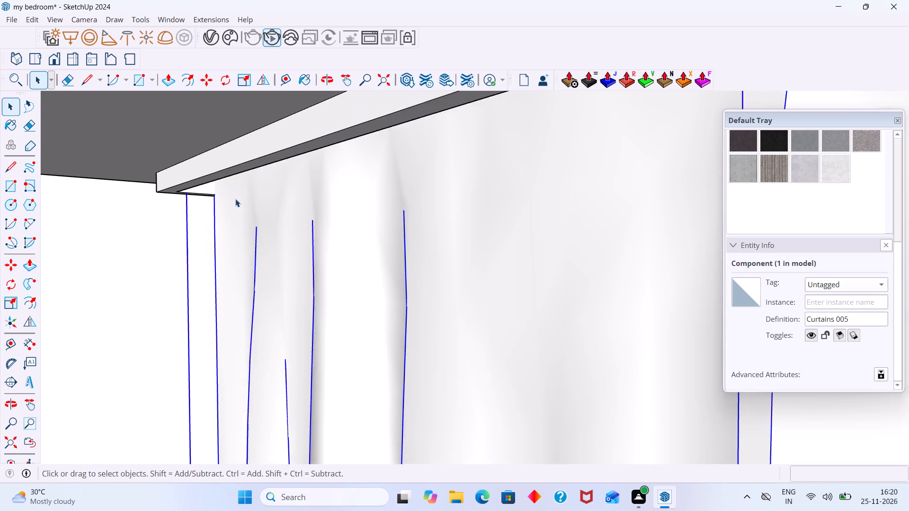
{"action": "scroll", "coordinate": [235, 199], "scroll_direction": "down", "scroll_amount": 20}
{"action": "scroll", "coordinate": [235, 199], "scroll_direction": "down", "scroll_amount": 9}
{"action": "left_click", "coordinate": [466, 176]}
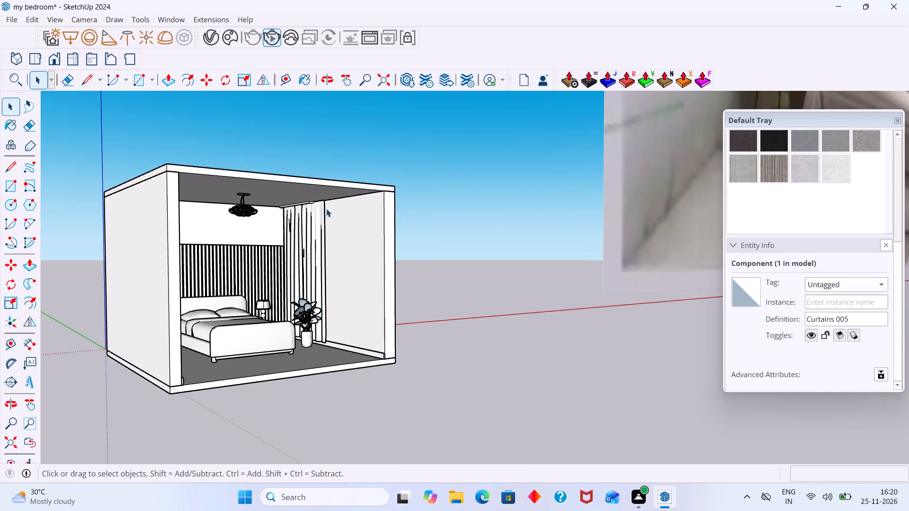
Scale the Curtains 005 component to about 0.75 along the red axis, keeping its height, to match the pelmet's length.
{"action": "scroll", "coordinate": [326, 209], "scroll_direction": "up", "scroll_amount": 16}
{"action": "middle_click_drag", "start_coordinate": [319, 193], "coordinate": [319, 213]}
{"action": "scroll", "coordinate": [319, 212], "scroll_direction": "up", "scroll_amount": 6}
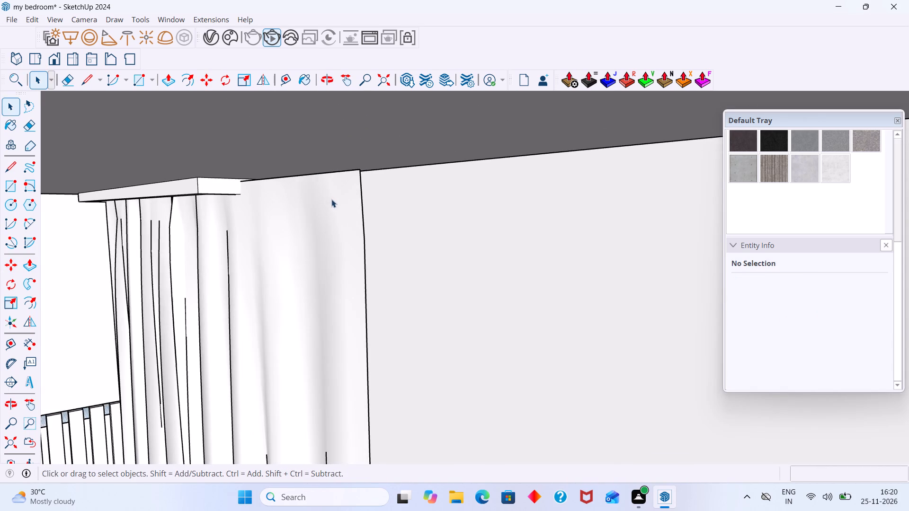
{"action": "left_click", "coordinate": [343, 192]}
{"action": "key", "text": "s"}
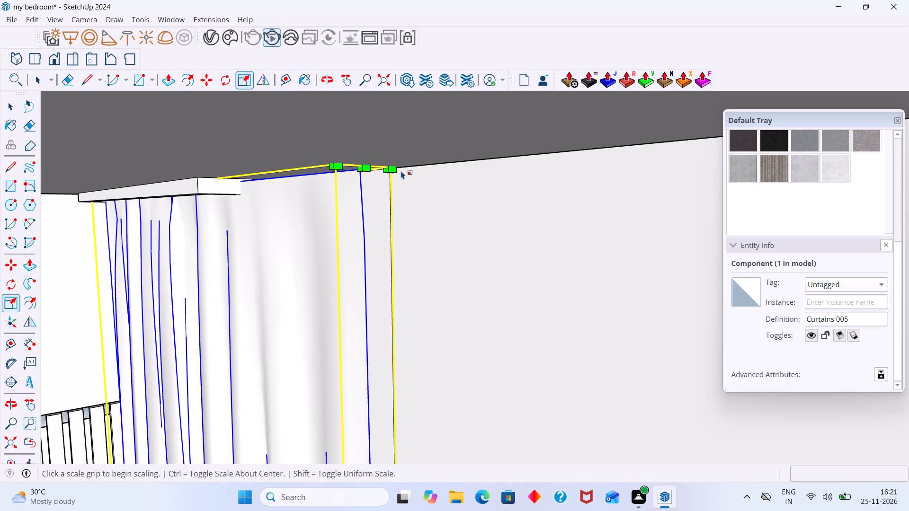
{"action": "left_click", "coordinate": [364, 166]}
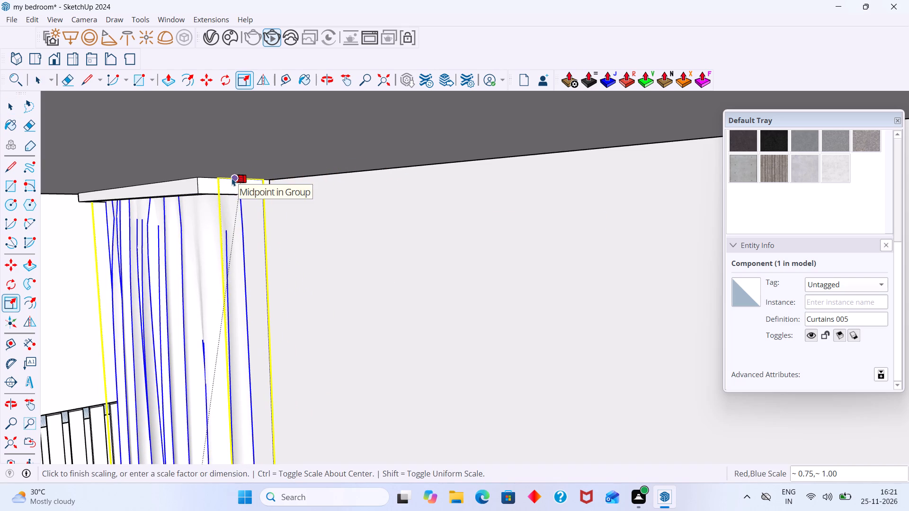
{"action": "left_click", "coordinate": [232, 178]}
{"action": "key", "text": "space"}
{"action": "scroll", "coordinate": [238, 209], "scroll_direction": "down", "scroll_amount": 8}
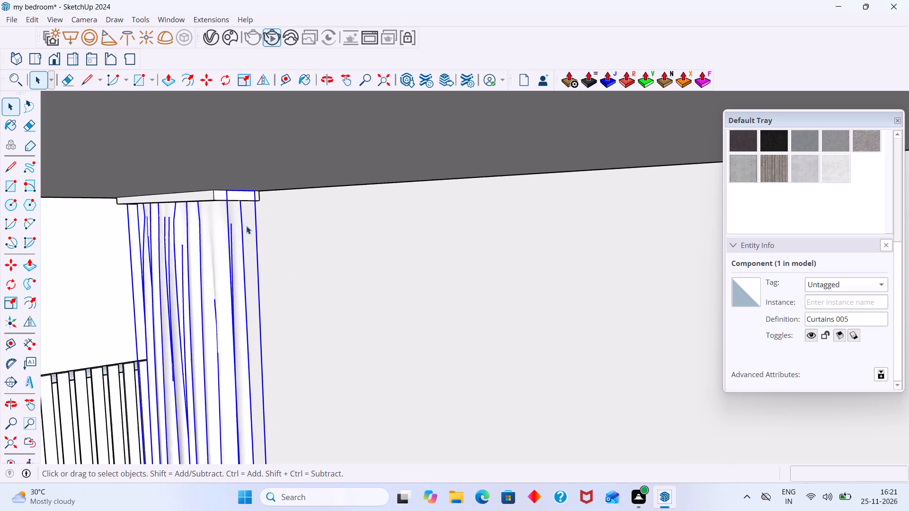
{"action": "scroll", "coordinate": [246, 226], "scroll_direction": "down", "scroll_amount": 12}
{"action": "left_click", "coordinate": [407, 155]}
Scale the curtains' width again to about 0.98 along the red axis, pulling their outer edge just inside the pelmet's end.
{"action": "middle_click_drag", "start_coordinate": [259, 240], "coordinate": [296, 214]}
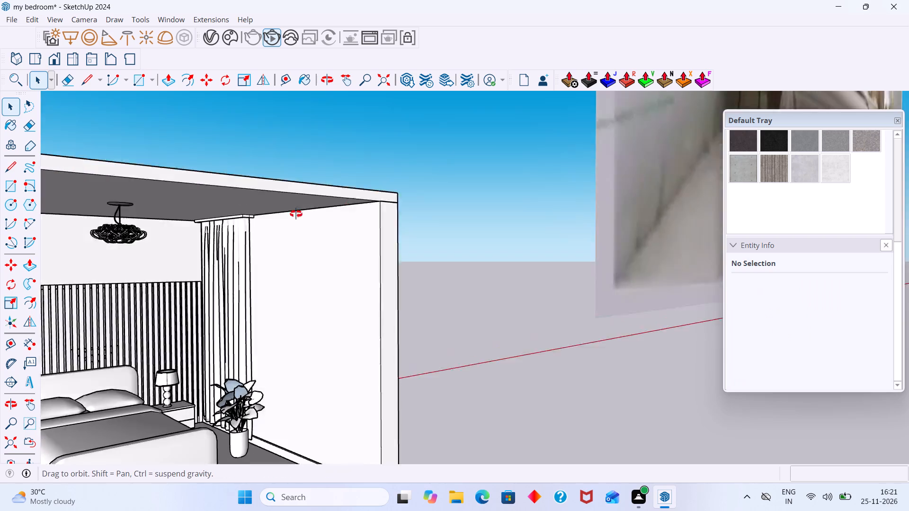
{"action": "middle_click_drag", "start_coordinate": [296, 214], "coordinate": [361, 189]}
{"action": "scroll", "coordinate": [216, 213], "scroll_direction": "up", "scroll_amount": 19}
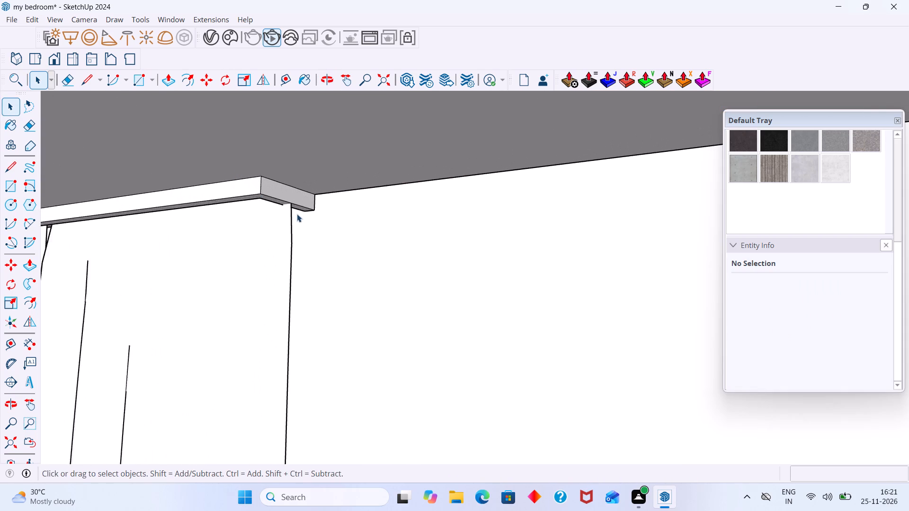
{"action": "scroll", "coordinate": [297, 214], "scroll_direction": "up", "scroll_amount": 2}
{"action": "middle_click_drag", "start_coordinate": [295, 206], "coordinate": [297, 188]}
{"action": "scroll", "coordinate": [297, 187], "scroll_direction": "up", "scroll_amount": 4}
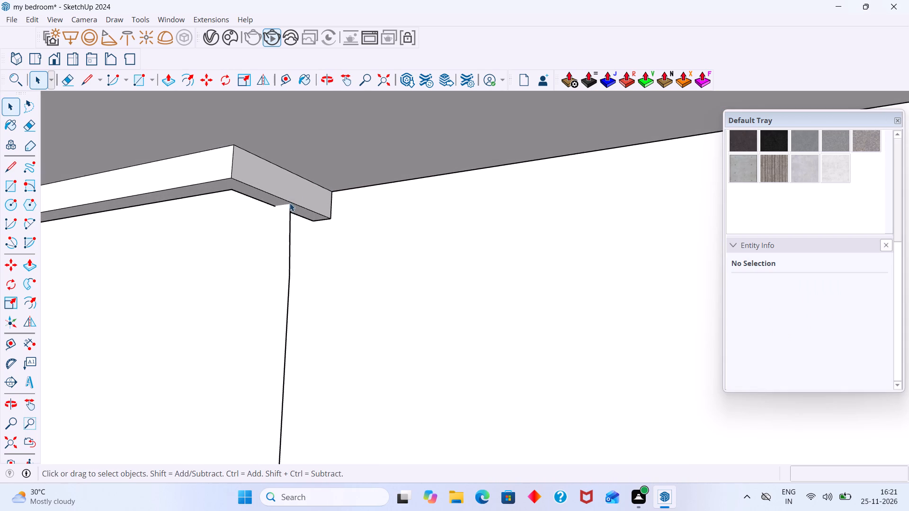
{"action": "scroll", "coordinate": [290, 203], "scroll_direction": "up", "scroll_amount": 2}
{"action": "left_click", "coordinate": [288, 209]}
{"action": "key", "text": "s"}
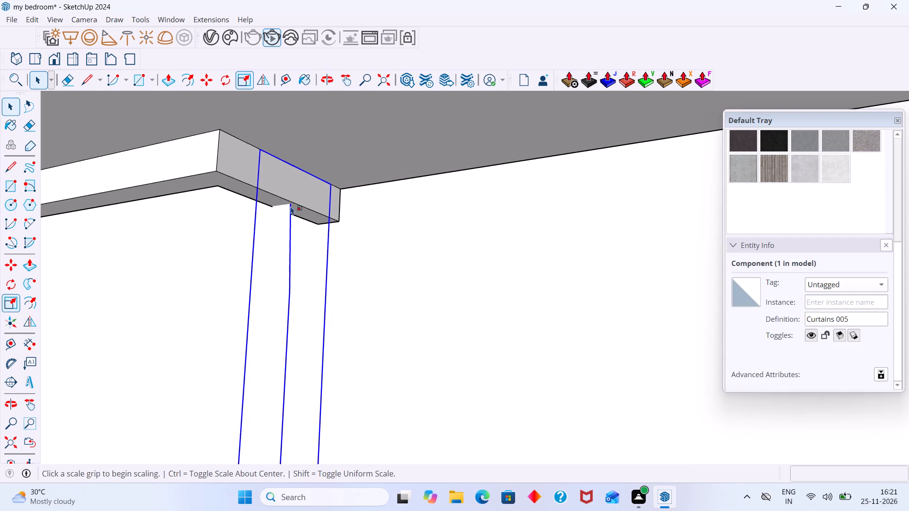
{"action": "left_click", "coordinate": [301, 170]}
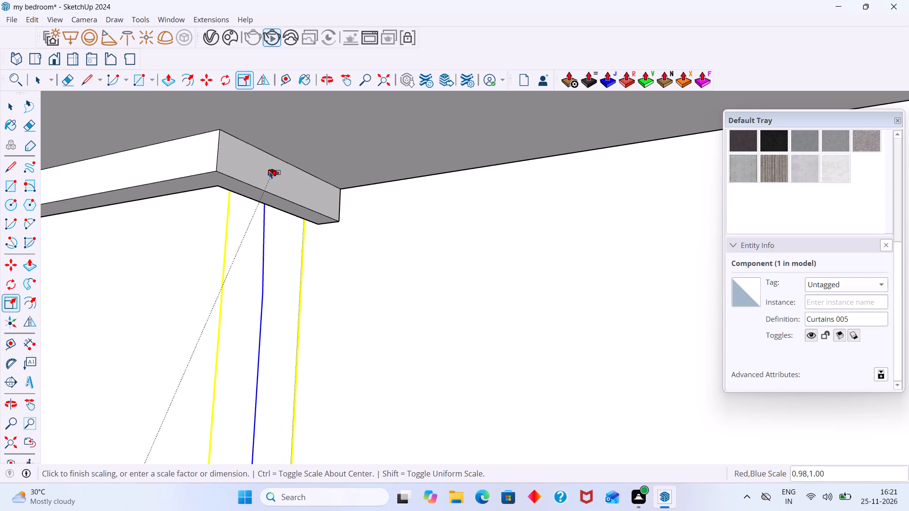
{"action": "left_click", "coordinate": [269, 171]}
{"action": "key", "text": "c"}
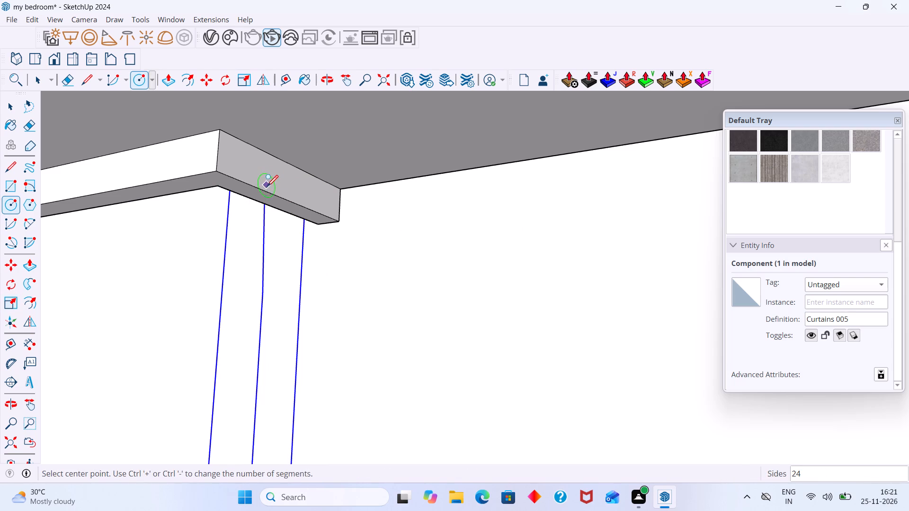
{"action": "key", "text": "space"}
{"action": "scroll", "coordinate": [278, 188], "scroll_direction": "down", "scroll_amount": 20}
{"action": "scroll", "coordinate": [278, 188], "scroll_direction": "down", "scroll_amount": 20}
{"action": "scroll", "coordinate": [278, 188], "scroll_direction": "down", "scroll_amount": 9}
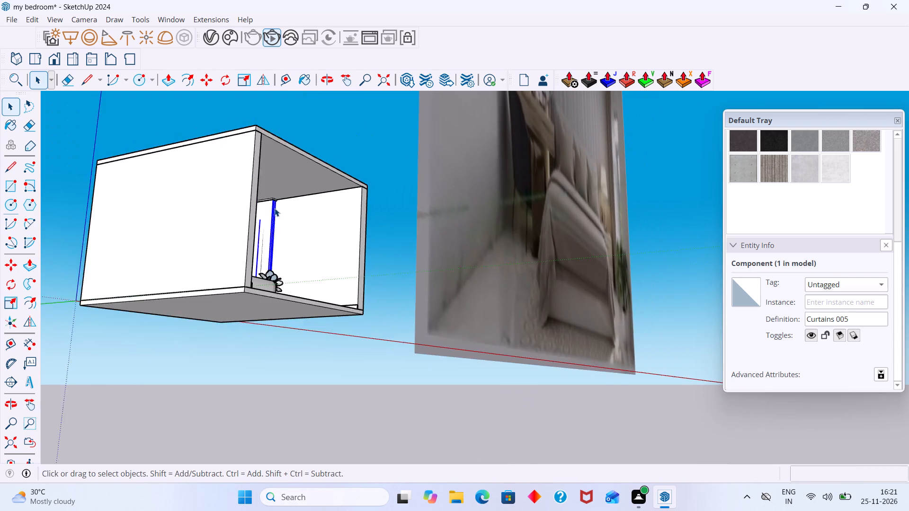
{"action": "scroll", "coordinate": [275, 208], "scroll_direction": "down", "scroll_amount": 2}
{"action": "left_click", "coordinate": [327, 293]}
Examine how the curtains sit in the room beside the plant, from the floor up to the ceiling.
{"action": "middle_click_drag", "start_coordinate": [312, 295], "coordinate": [268, 319]}
{"action": "scroll", "coordinate": [292, 235], "scroll_direction": "up", "scroll_amount": 6}
{"action": "middle_click_drag", "start_coordinate": [272, 231], "coordinate": [238, 287]}
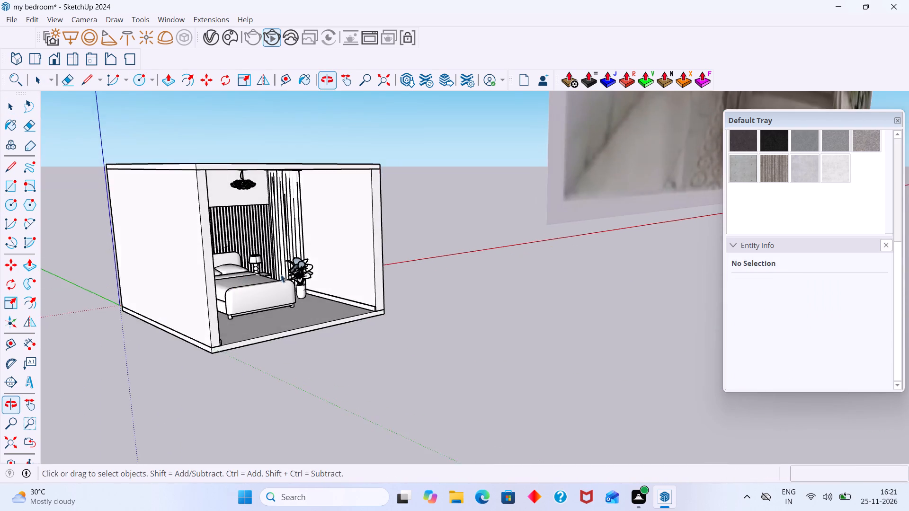
{"action": "scroll", "coordinate": [291, 264], "scroll_direction": "up", "scroll_amount": 6}
{"action": "middle_click_drag", "start_coordinate": [287, 257], "coordinate": [249, 317]}
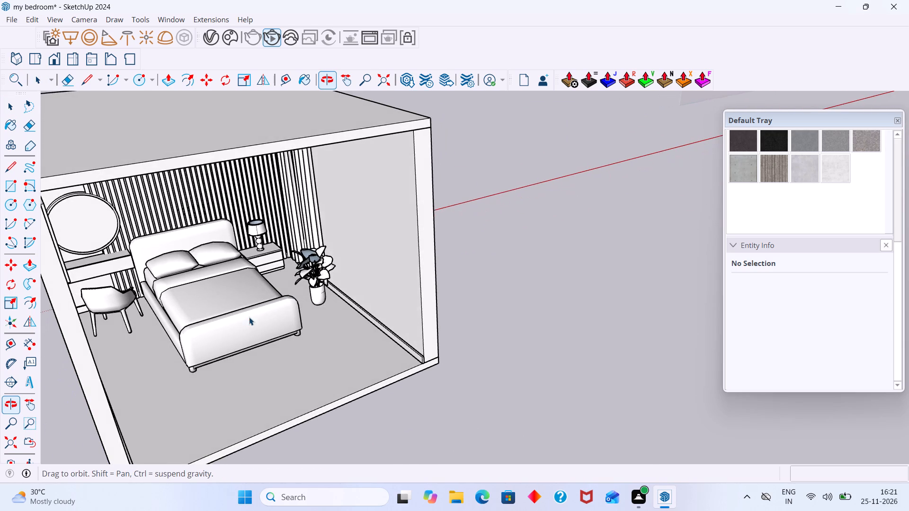
{"action": "middle_click_drag", "start_coordinate": [249, 317], "coordinate": [250, 322]}
{"action": "scroll", "coordinate": [289, 268], "scroll_direction": "up", "scroll_amount": 10}
{"action": "middle_click_drag", "start_coordinate": [295, 256], "coordinate": [331, 244]}
{"action": "scroll", "coordinate": [322, 248], "scroll_direction": "up", "scroll_amount": 2}
{"action": "left_click", "coordinate": [321, 248]}
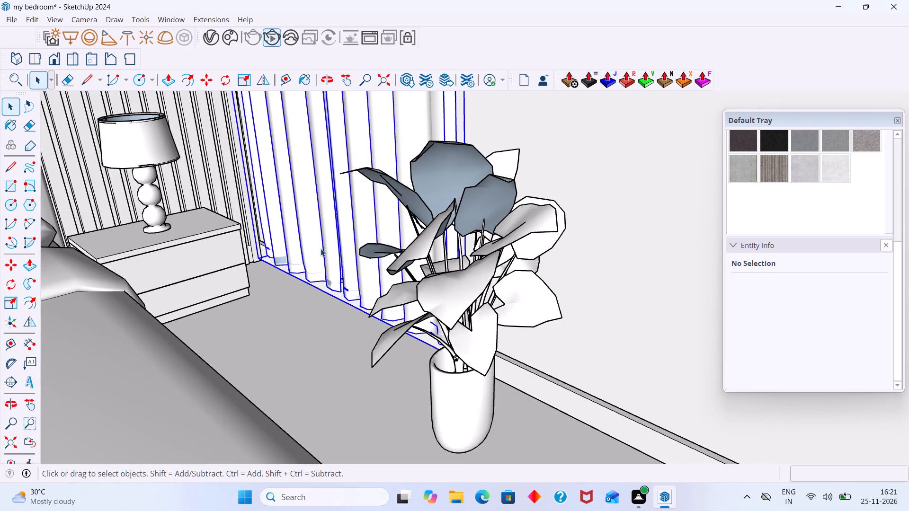
{"action": "scroll", "coordinate": [314, 251], "scroll_direction": "down", "scroll_amount": 8}
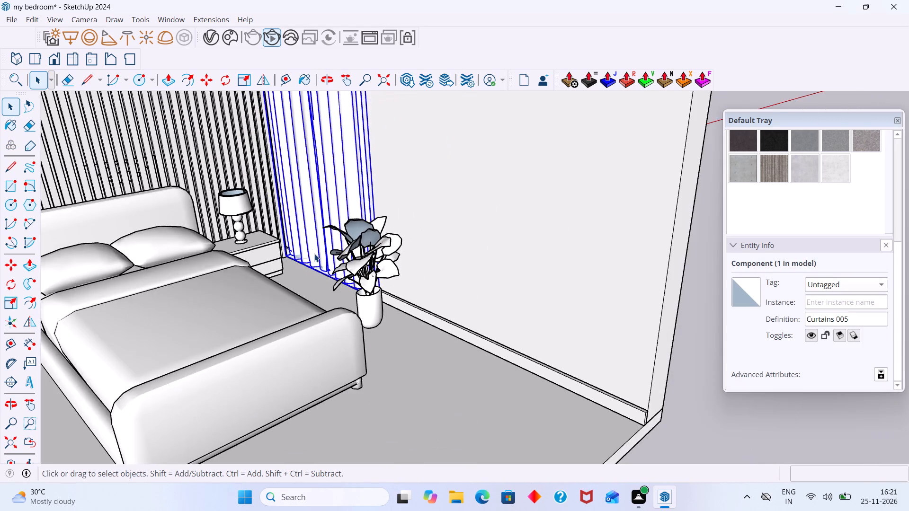
{"action": "scroll", "coordinate": [314, 254], "scroll_direction": "down", "scroll_amount": 9}
{"action": "middle_click_drag", "start_coordinate": [330, 234], "coordinate": [308, 196]}
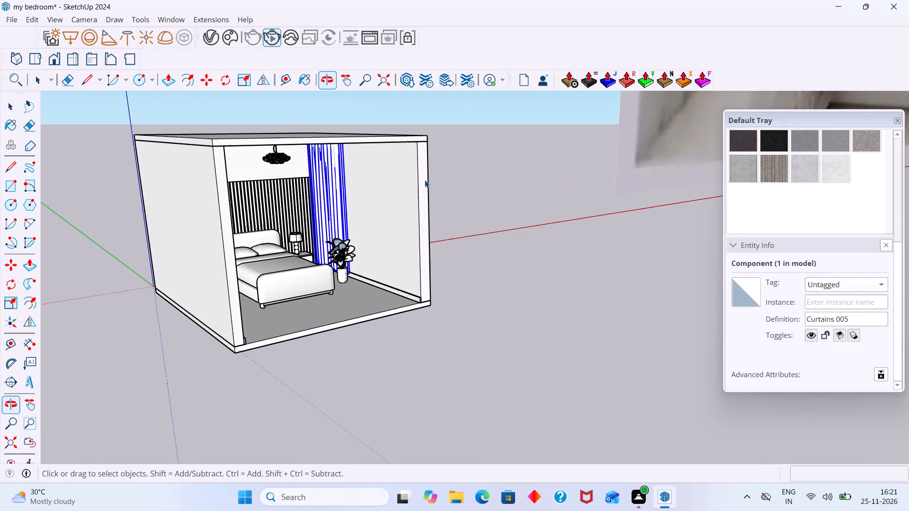
{"action": "left_click", "coordinate": [518, 140]}
{"action": "scroll", "coordinate": [360, 168], "scroll_direction": "up", "scroll_amount": 18}
{"action": "scroll", "coordinate": [303, 166], "scroll_direction": "down", "scroll_amount": 5}
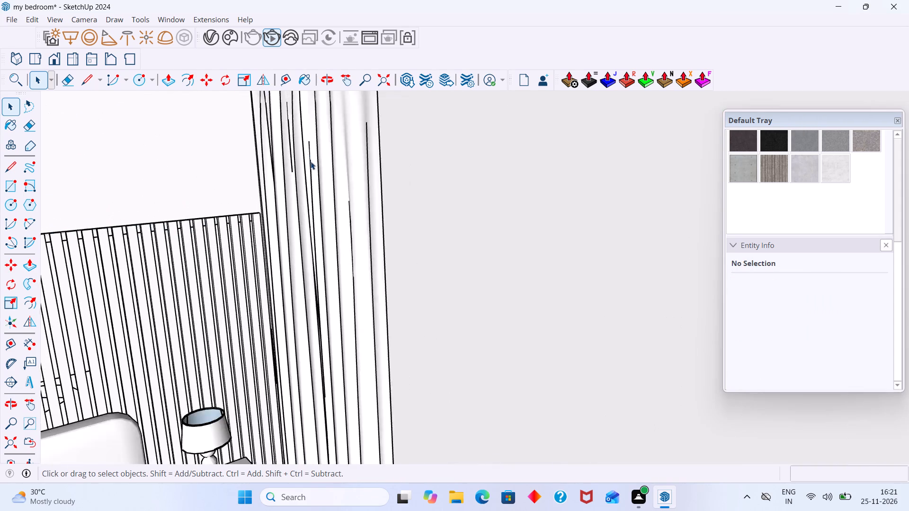
{"action": "scroll", "coordinate": [311, 161], "scroll_direction": "down", "scroll_amount": 9}
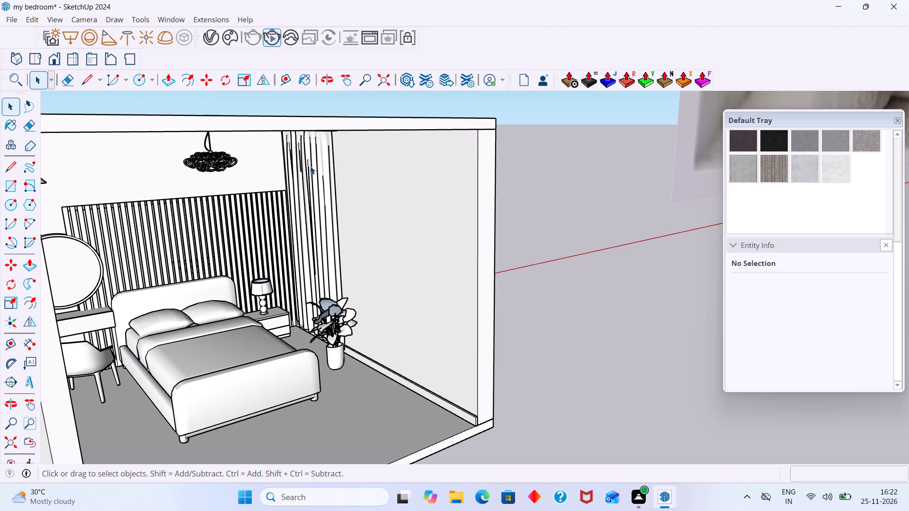
Delete the curtain panel farther from the headboard wall inside the Curtains 005 component and close the component.
{"action": "middle_click_drag", "start_coordinate": [351, 199], "coordinate": [399, 191]}
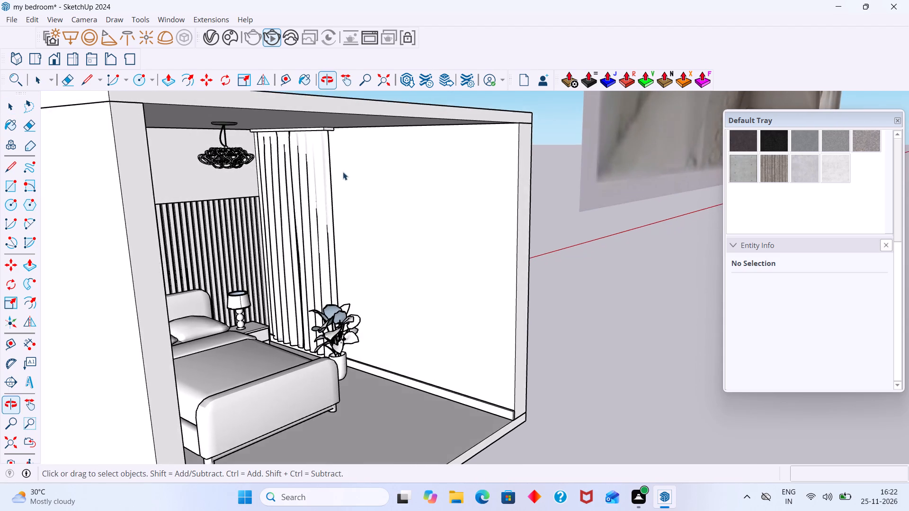
{"action": "scroll", "coordinate": [336, 170], "scroll_direction": "up", "scroll_amount": 6}
{"action": "triple_click", "coordinate": [319, 162]}
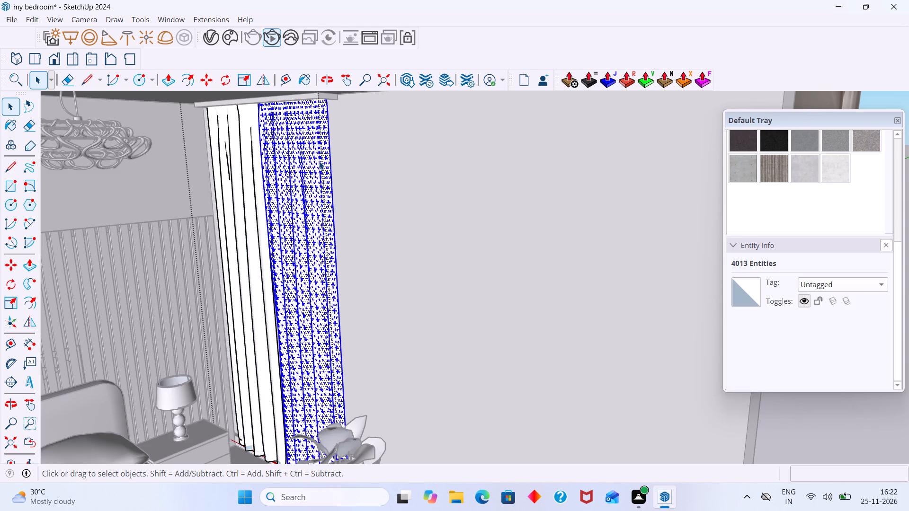
{"action": "key", "text": "Delete"}
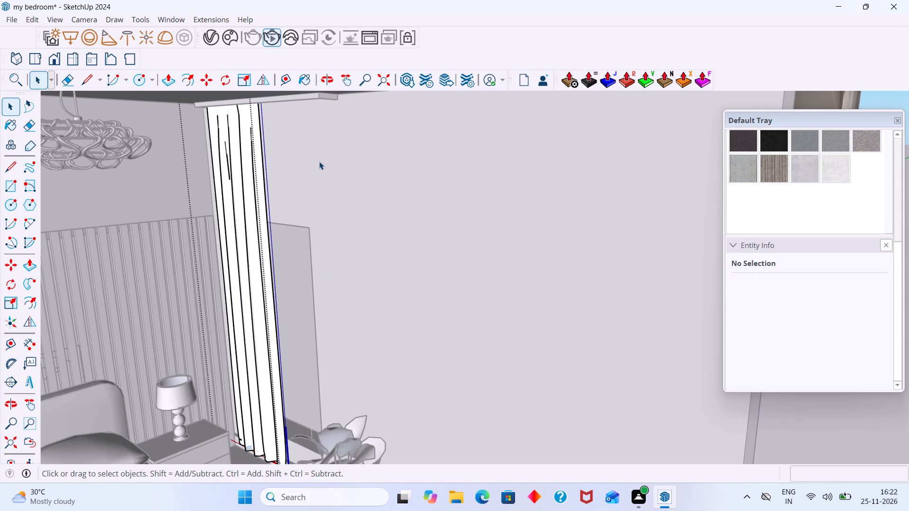
{"action": "scroll", "coordinate": [306, 55], "scroll_direction": "down", "scroll_amount": 17}
{"action": "left_click", "coordinate": [469, 201]}
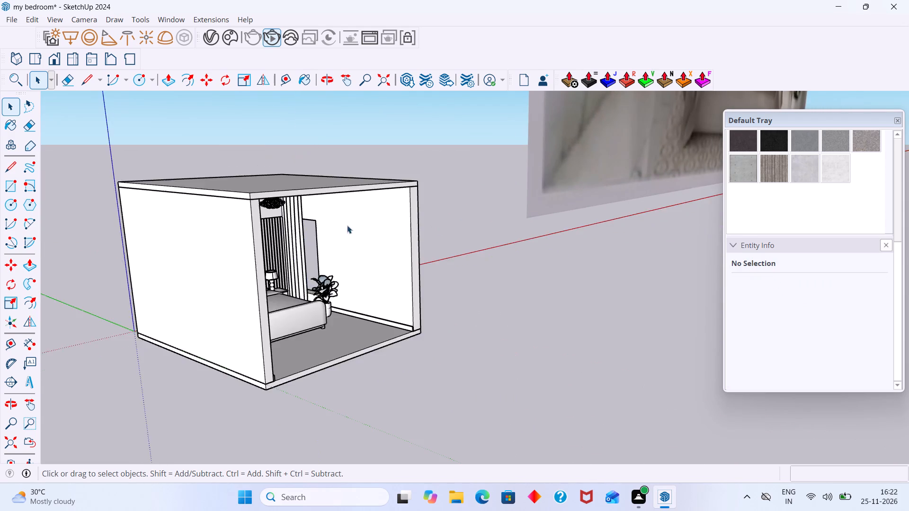
Scale the remaining curtain panel to 2.00 along the red axis and 1.00 along blue, stretching it to the pelmet's outer end.
{"action": "scroll", "coordinate": [309, 220], "scroll_direction": "up", "scroll_amount": 6}
{"action": "middle_click_drag", "start_coordinate": [296, 215], "coordinate": [282, 198]}
{"action": "scroll", "coordinate": [293, 183], "scroll_direction": "up", "scroll_amount": 6}
{"action": "left_click", "coordinate": [303, 170]}
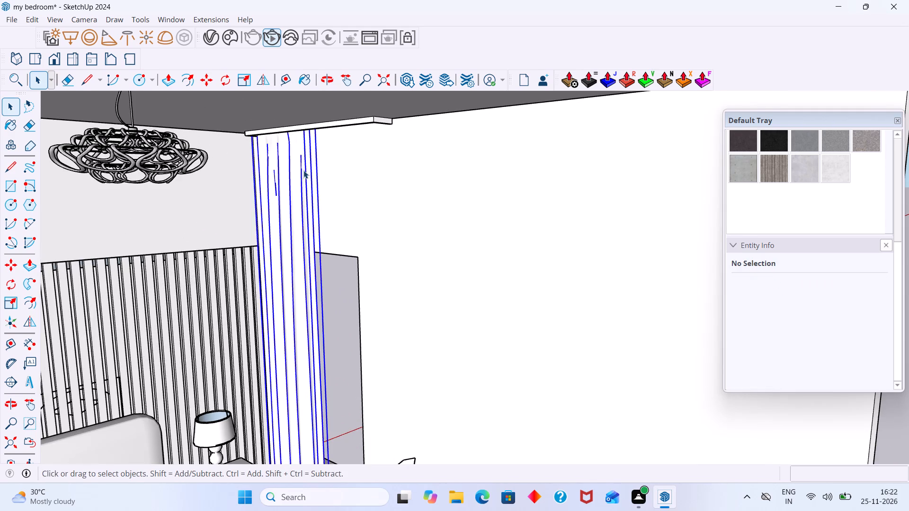
{"action": "middle_click_drag", "start_coordinate": [304, 159], "coordinate": [266, 119]}
{"action": "scroll", "coordinate": [339, 150], "scroll_direction": "up", "scroll_amount": 13}
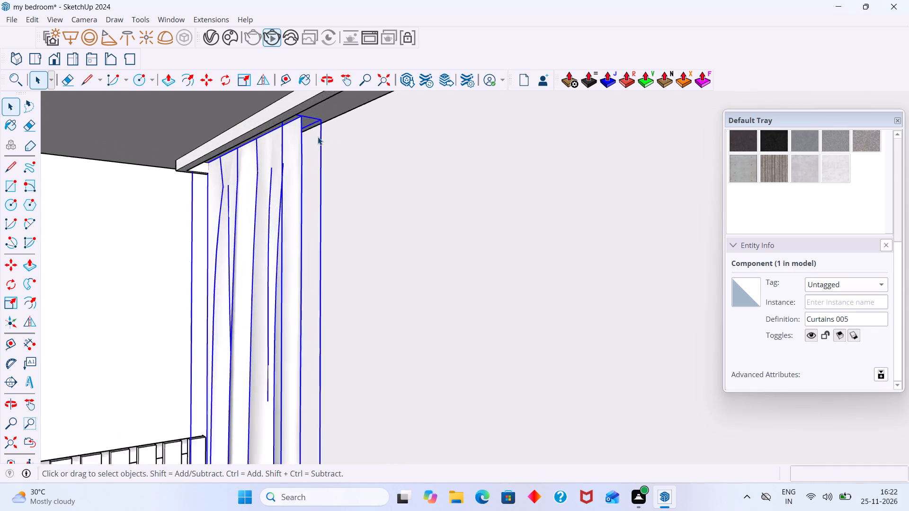
{"action": "scroll", "coordinate": [318, 137], "scroll_direction": "up", "scroll_amount": 4}
{"action": "middle_click_drag", "start_coordinate": [309, 135], "coordinate": [301, 151]}
{"action": "key", "text": "s"}
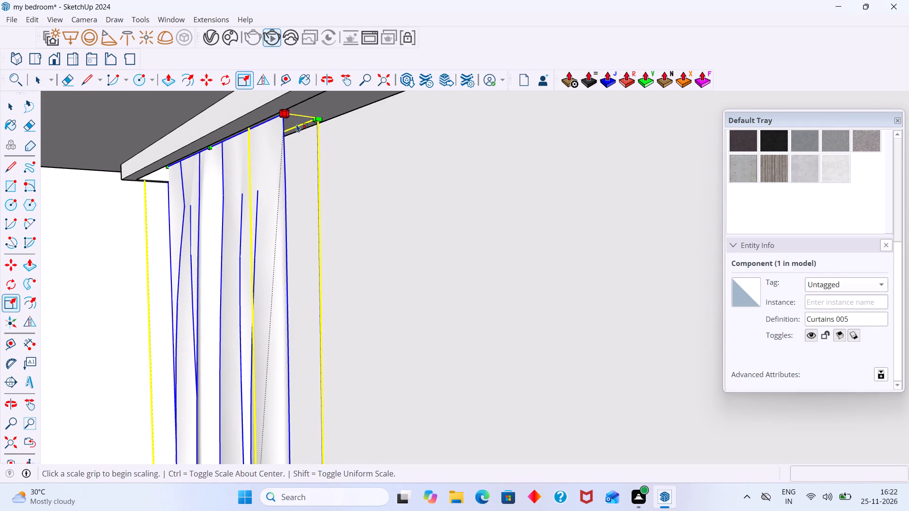
{"action": "middle_click_drag", "start_coordinate": [297, 124], "coordinate": [244, 135]}
{"action": "left_click", "coordinate": [260, 129]}
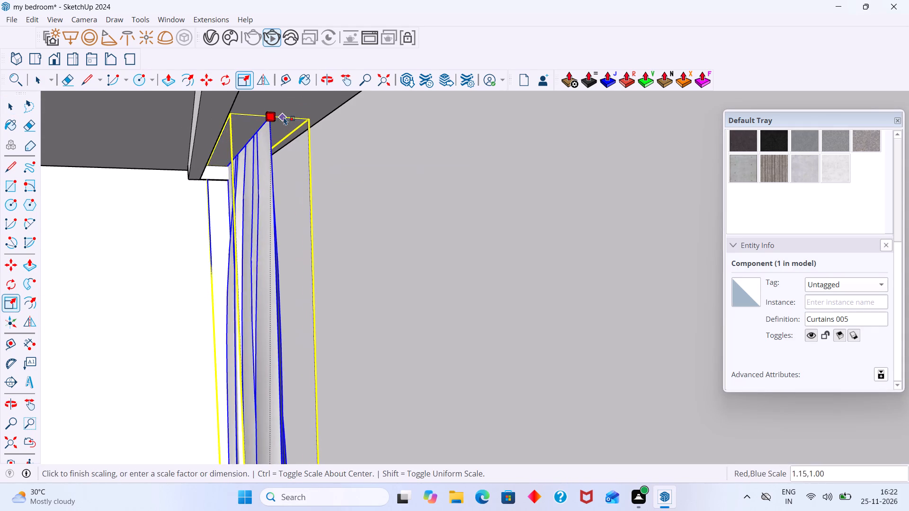
{"action": "scroll", "coordinate": [286, 115], "scroll_direction": "down", "scroll_amount": 20}
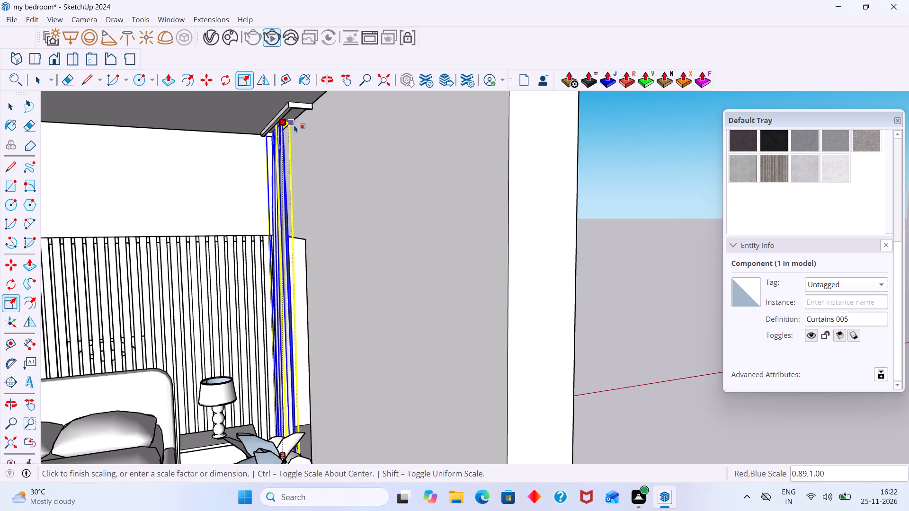
{"action": "left_click", "coordinate": [302, 119]}
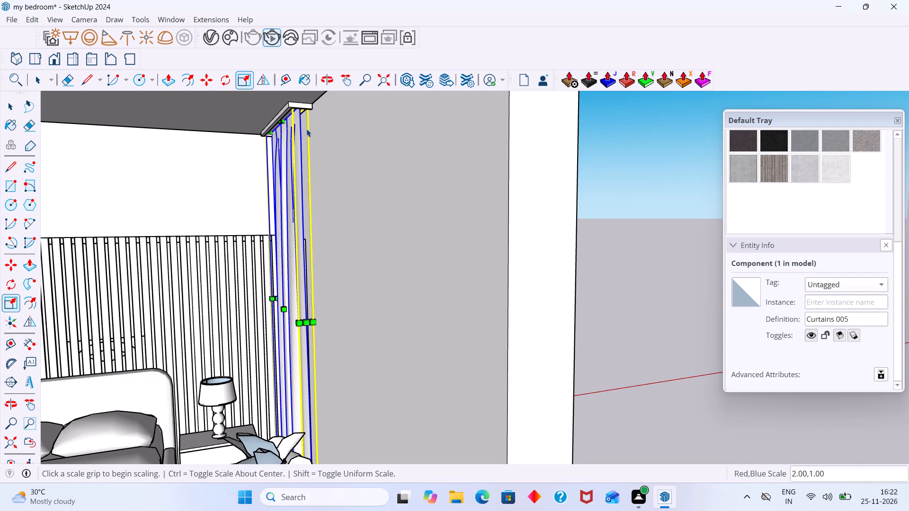
{"action": "key", "text": "space"}
{"action": "scroll", "coordinate": [317, 198], "scroll_direction": "down", "scroll_amount": 6}
{"action": "middle_click_drag", "start_coordinate": [352, 233], "coordinate": [463, 239]}
{"action": "left_click", "coordinate": [654, 309]}
Examine how the widened curtain looks in the bedroom beside the bed and plant.
{"action": "scroll", "coordinate": [273, 257], "scroll_direction": "up", "scroll_amount": 5}
{"action": "scroll", "coordinate": [306, 247], "scroll_direction": "down", "scroll_amount": 15}
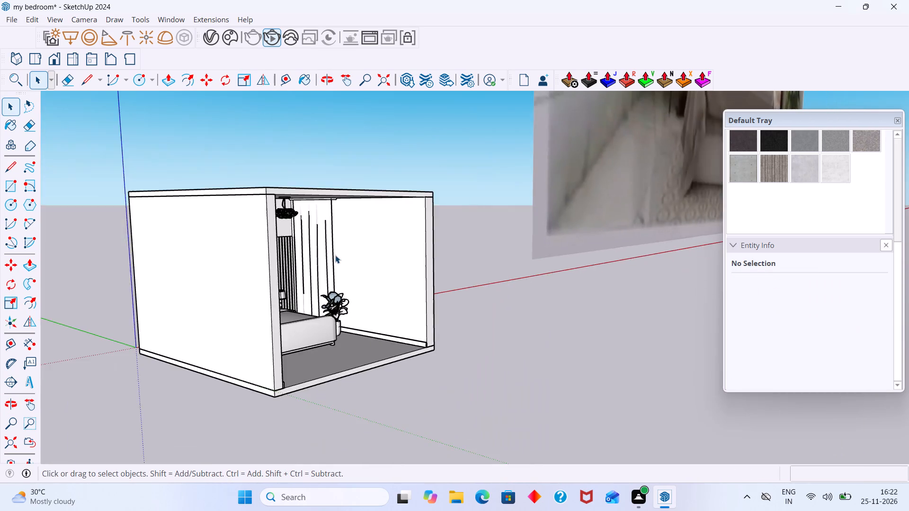
{"action": "middle_click_drag", "start_coordinate": [335, 255], "coordinate": [285, 300]}
{"action": "scroll", "coordinate": [308, 295], "scroll_direction": "up", "scroll_amount": 4}
{"action": "scroll", "coordinate": [327, 295], "scroll_direction": "down", "scroll_amount": 1}
{"action": "scroll", "coordinate": [353, 295], "scroll_direction": "up", "scroll_amount": 3}
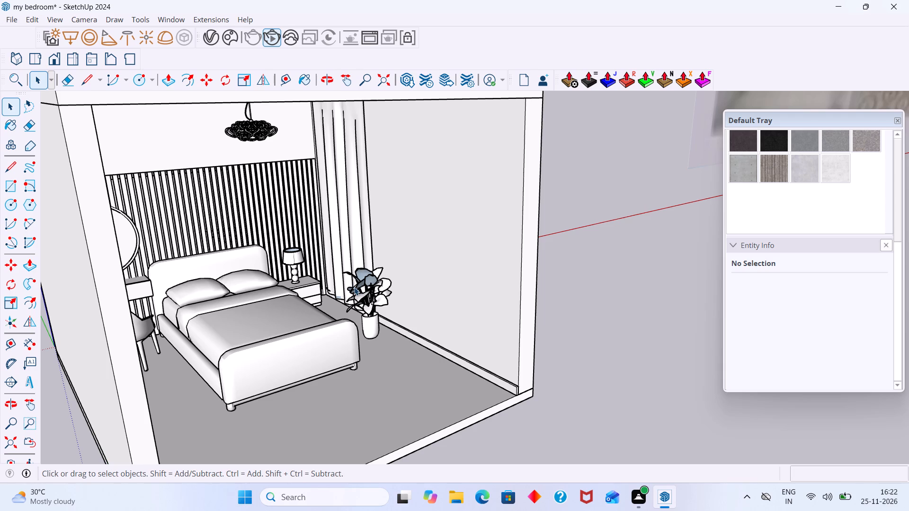
{"action": "scroll", "coordinate": [393, 317], "scroll_direction": "down", "scroll_amount": 7}
{"action": "middle_click_drag", "start_coordinate": [391, 317], "coordinate": [368, 303]}
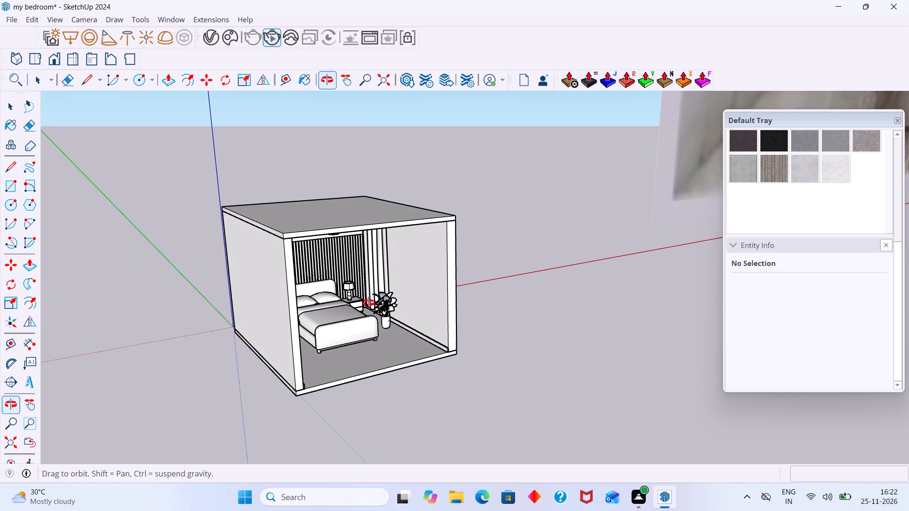
{"action": "middle_click_drag", "start_coordinate": [368, 303], "coordinate": [369, 300]}
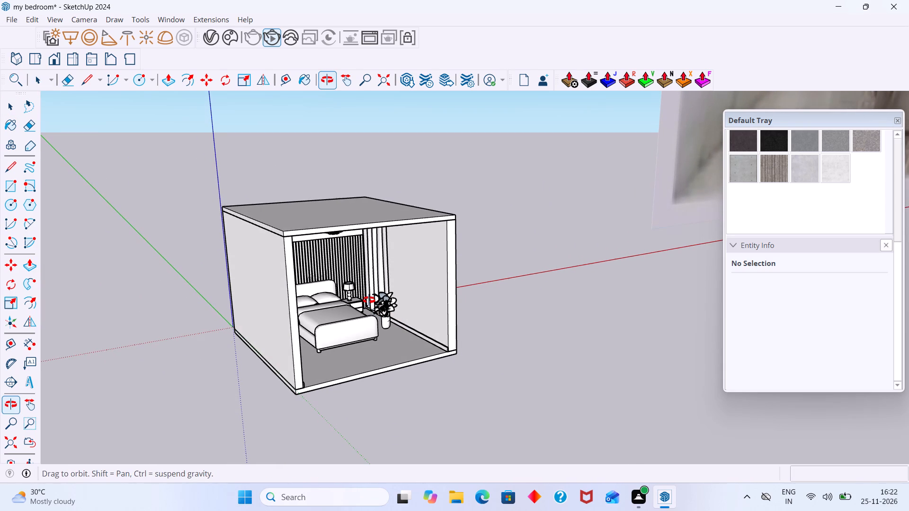
{"action": "middle_click_drag", "start_coordinate": [369, 300], "coordinate": [382, 291]}
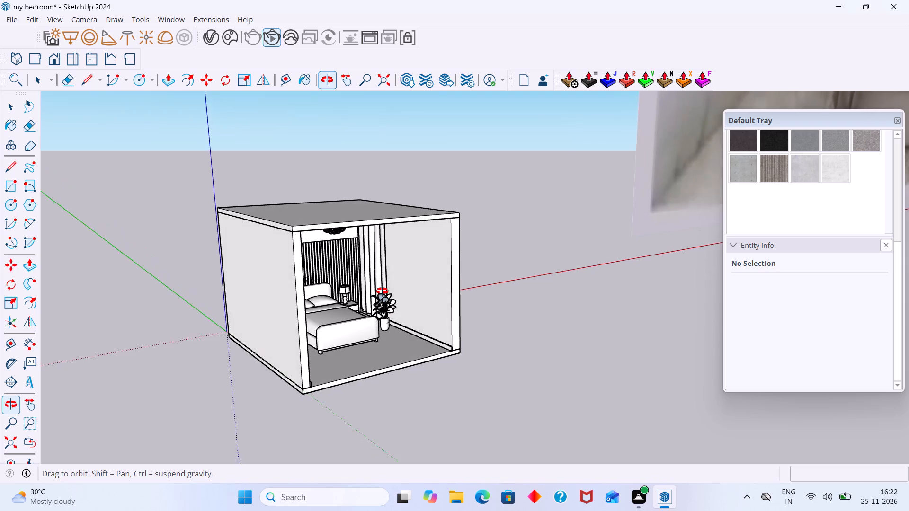
{"action": "middle_click_drag", "start_coordinate": [382, 291], "coordinate": [360, 297]}
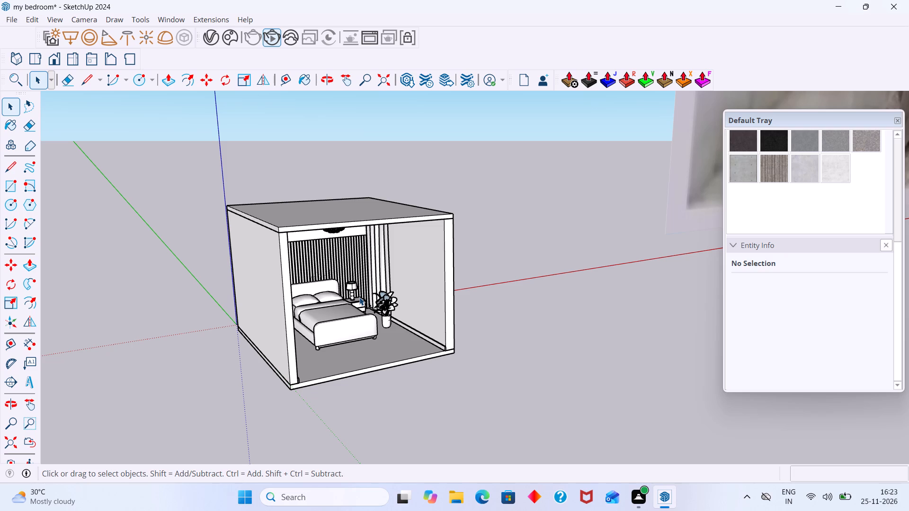
Examine from outside how the curtain covers the window opening, especially along the edge nearest the headboard wall.
{"action": "scroll", "coordinate": [363, 311], "scroll_direction": "down", "scroll_amount": 4}
{"action": "middle_click_drag", "start_coordinate": [392, 340], "coordinate": [36, 293]}
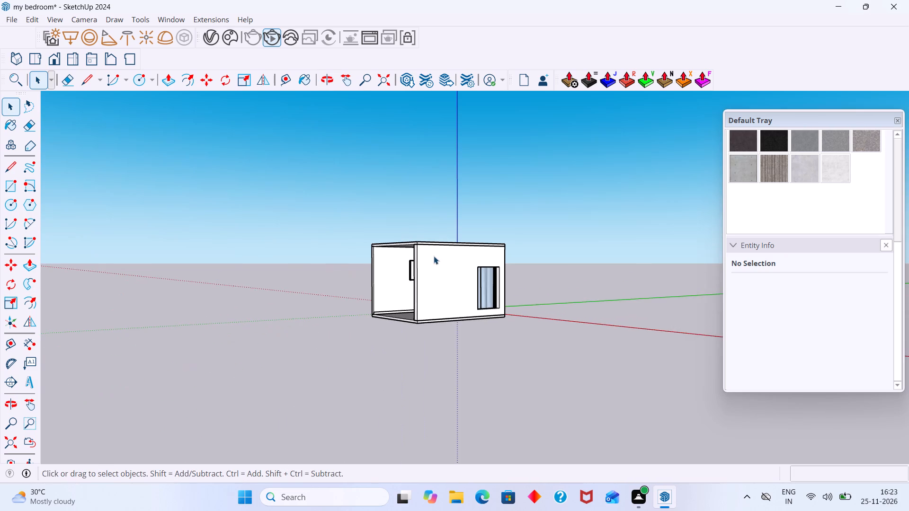
{"action": "scroll", "coordinate": [435, 253], "scroll_direction": "up", "scroll_amount": 8}
{"action": "scroll", "coordinate": [502, 271], "scroll_direction": "down", "scroll_amount": 3}
{"action": "middle_click_drag", "start_coordinate": [497, 280], "coordinate": [448, 264]}
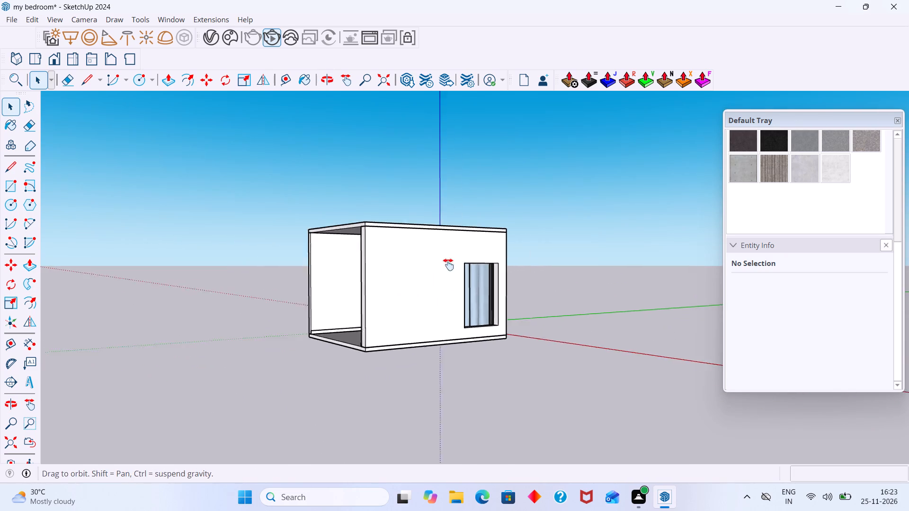
{"action": "middle_click_drag", "start_coordinate": [448, 264], "coordinate": [388, 249]}
{"action": "middle_click_drag", "start_coordinate": [399, 269], "coordinate": [353, 281]}
{"action": "scroll", "coordinate": [427, 247], "scroll_direction": "up", "scroll_amount": 9}
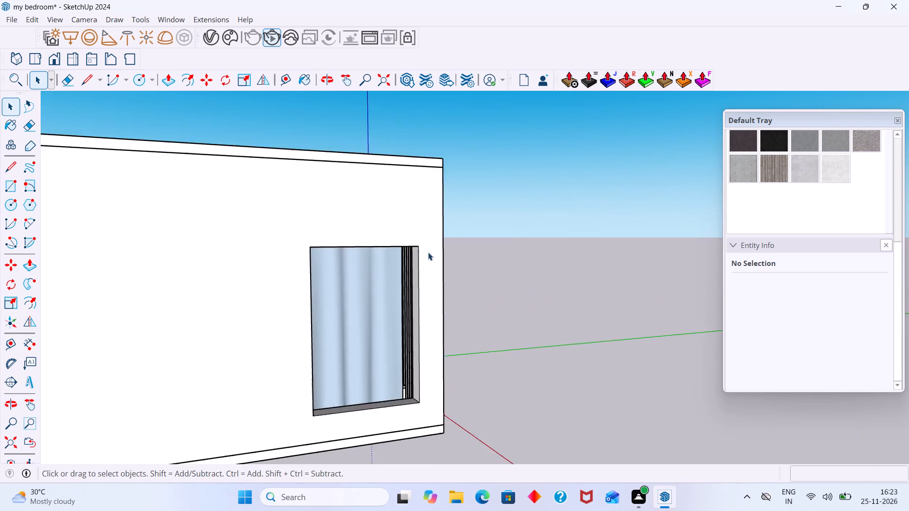
{"action": "scroll", "coordinate": [428, 252], "scroll_direction": "up", "scroll_amount": 6}
{"action": "middle_click_drag", "start_coordinate": [415, 256], "coordinate": [440, 215]}
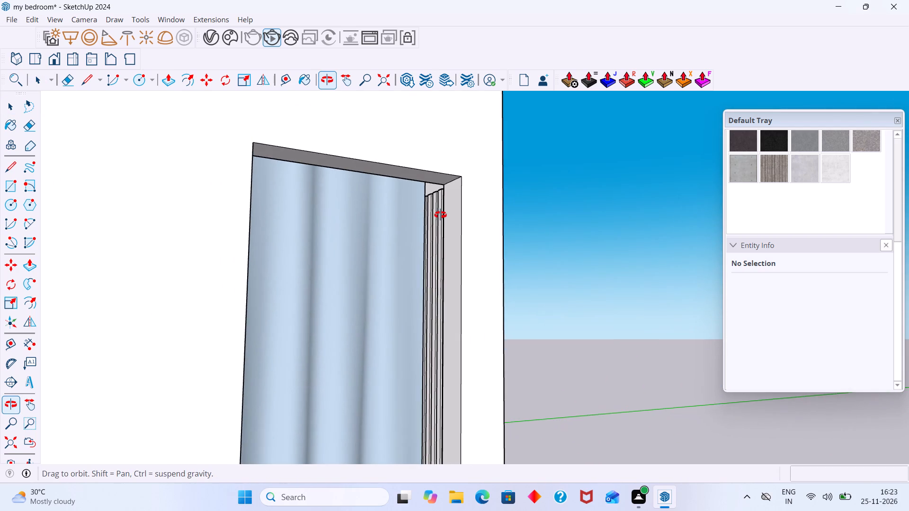
{"action": "middle_click_drag", "start_coordinate": [440, 215], "coordinate": [443, 241]}
{"action": "scroll", "coordinate": [446, 241], "scroll_direction": "up", "scroll_amount": 1}
{"action": "scroll", "coordinate": [446, 241], "scroll_direction": "down", "scroll_amount": 14}
{"action": "middle_click_drag", "start_coordinate": [468, 329], "coordinate": [413, 383]}
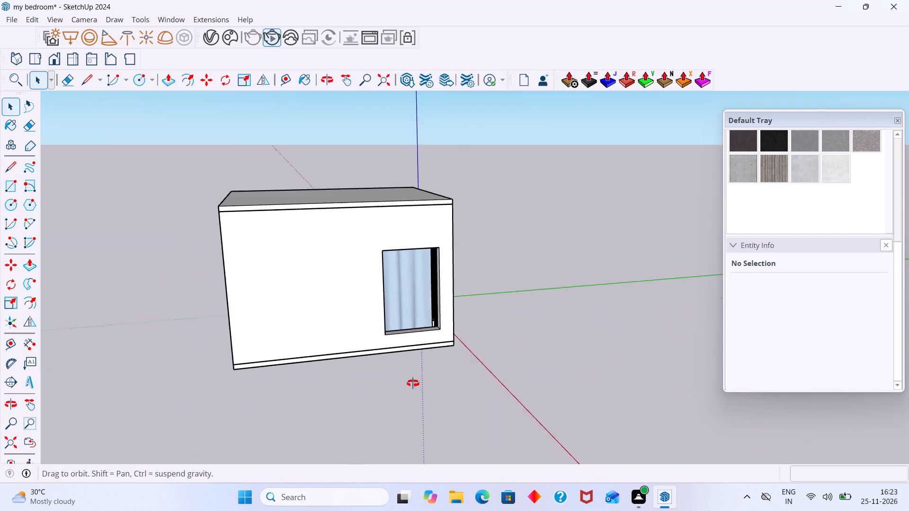
{"action": "middle_click_drag", "start_coordinate": [413, 383], "coordinate": [432, 374]}
{"action": "scroll", "coordinate": [444, 339], "scroll_direction": "up", "scroll_amount": 6}
{"action": "middle_click_drag", "start_coordinate": [428, 325], "coordinate": [393, 329]}
{"action": "scroll", "coordinate": [418, 309], "scroll_direction": "up", "scroll_amount": 9}
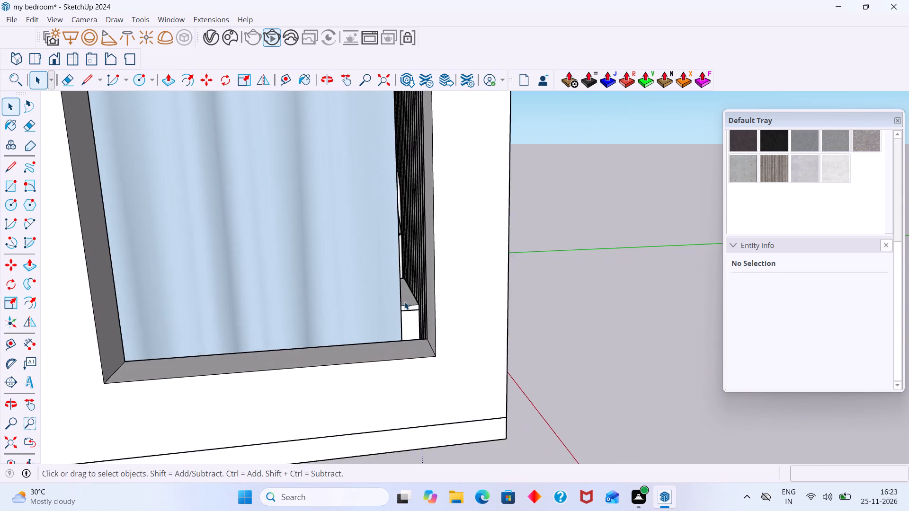
{"action": "scroll", "coordinate": [404, 301], "scroll_direction": "up", "scroll_amount": 2}
{"action": "middle_click_drag", "start_coordinate": [404, 301], "coordinate": [354, 316]}
{"action": "scroll", "coordinate": [356, 310], "scroll_direction": "up", "scroll_amount": 3}
Scale the Curtains 005 component to about 1.07 along the red axis, extending its inner edge toward the slatted headboard wall.
{"action": "left_click", "coordinate": [351, 306]}
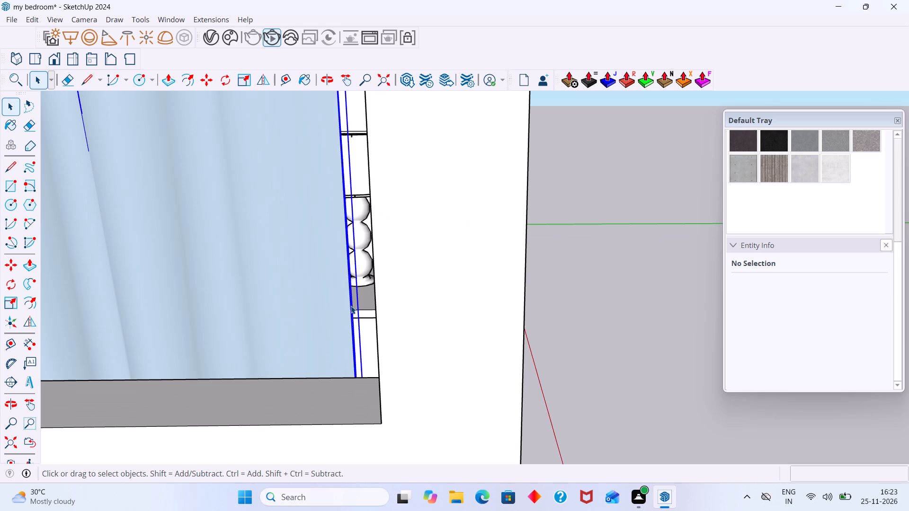
{"action": "key", "text": "s"}
{"action": "middle_click_drag", "start_coordinate": [347, 241], "coordinate": [626, 247]}
{"action": "scroll", "coordinate": [325, 243], "scroll_direction": "up", "scroll_amount": 1}
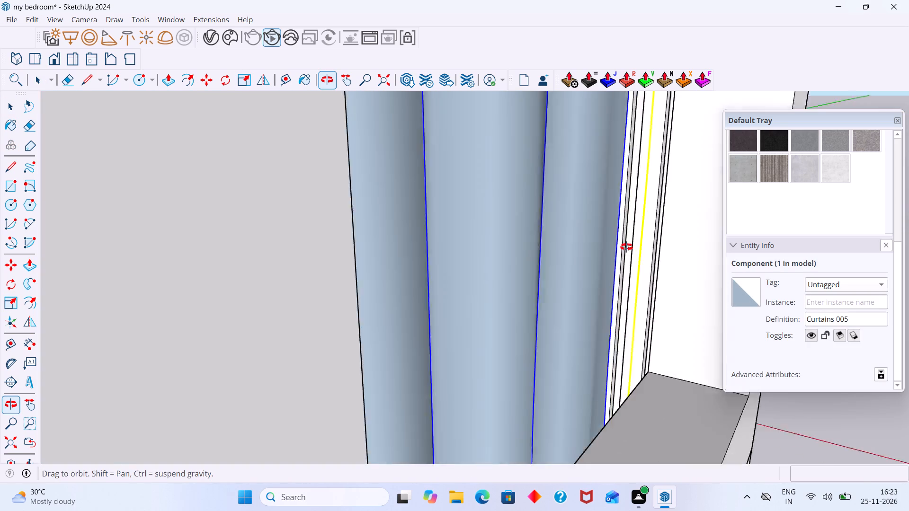
{"action": "middle_click_drag", "start_coordinate": [626, 247], "coordinate": [718, 264]}
{"action": "middle_click_drag", "start_coordinate": [704, 254], "coordinate": [525, 239], "text": "shift"}
{"action": "middle_click_drag", "start_coordinate": [526, 238], "coordinate": [655, 274]}
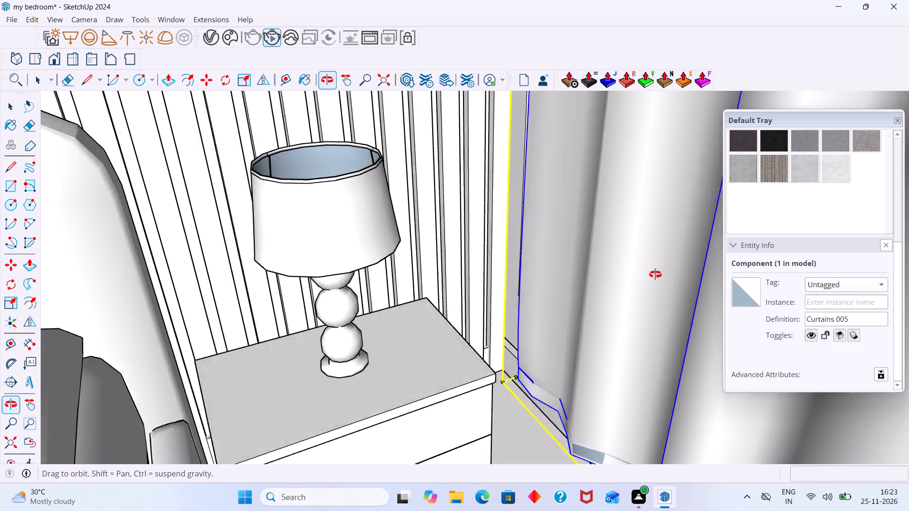
{"action": "middle_click_drag", "start_coordinate": [655, 274], "coordinate": [740, 266]}
{"action": "scroll", "coordinate": [537, 243], "scroll_direction": "down", "scroll_amount": 1}
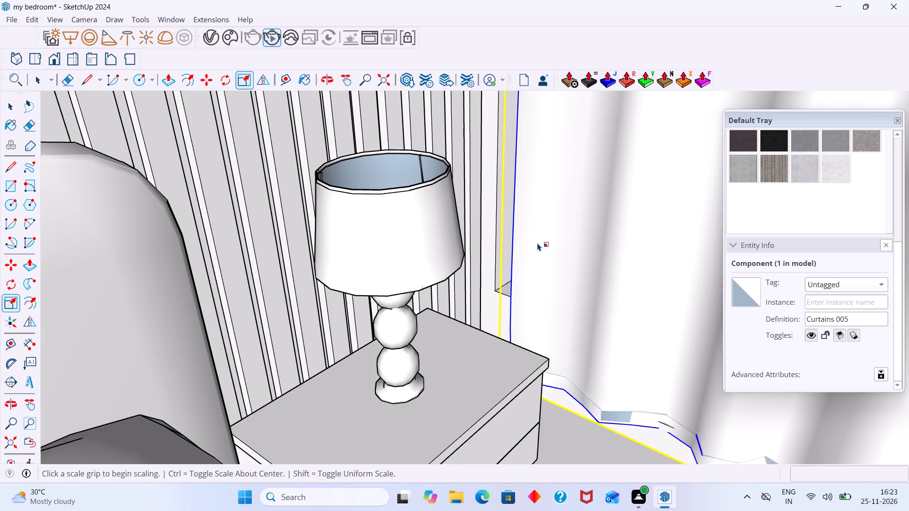
{"action": "scroll", "coordinate": [537, 243], "scroll_direction": "down", "scroll_amount": 9}
{"action": "middle_click_drag", "start_coordinate": [539, 238], "coordinate": [468, 344]}
{"action": "middle_click_drag", "start_coordinate": [473, 317], "coordinate": [495, 321]}
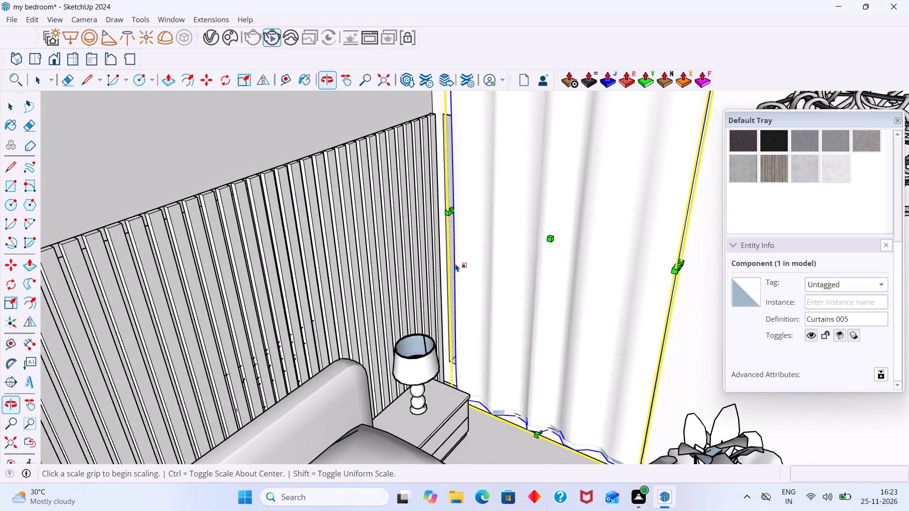
{"action": "scroll", "coordinate": [454, 236], "scroll_direction": "up", "scroll_amount": 8}
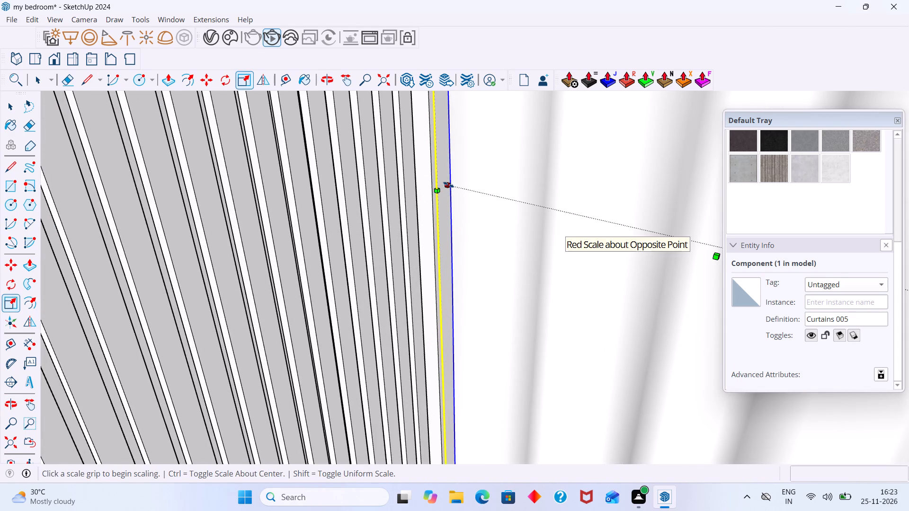
{"action": "left_click", "coordinate": [448, 185]}
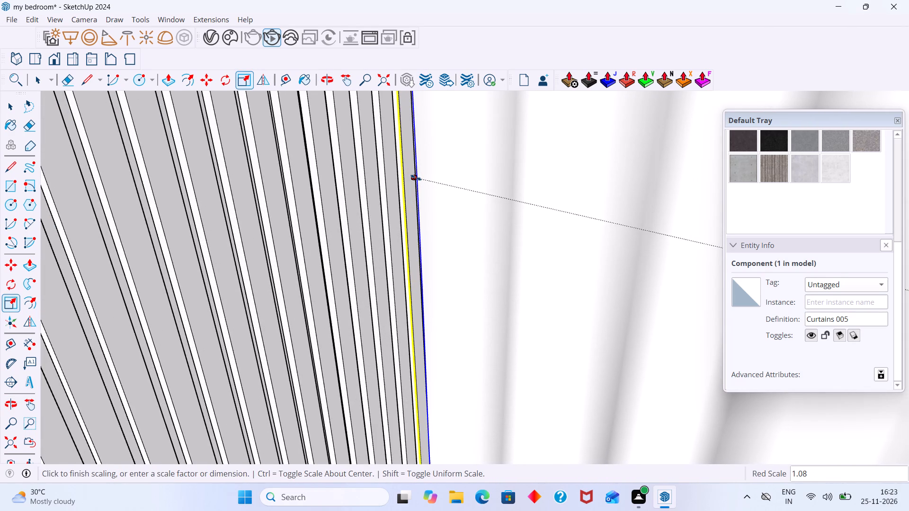
{"action": "left_click", "coordinate": [419, 177]}
{"action": "key", "text": "space"}
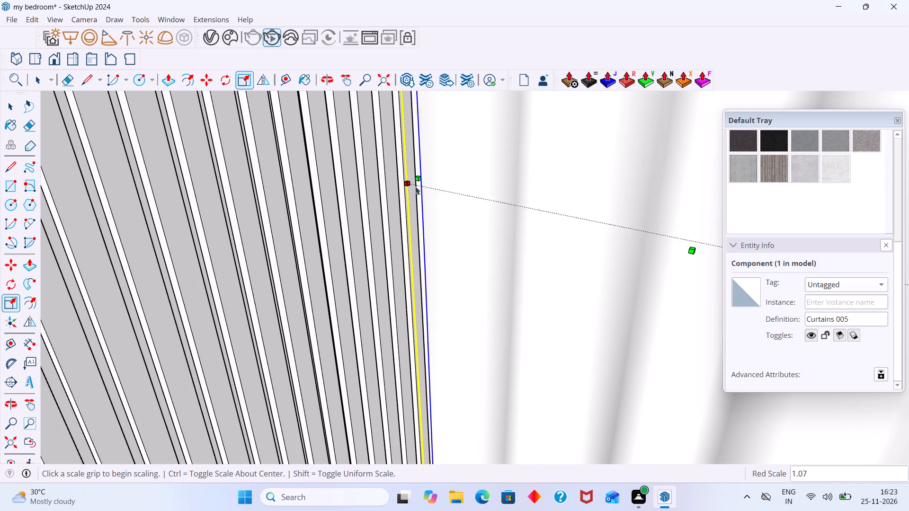
Examine the rescaled curtain from inside the bedroom and through the window opening from outside.
{"action": "scroll", "coordinate": [422, 202], "scroll_direction": "down", "scroll_amount": 20}
{"action": "scroll", "coordinate": [422, 202], "scroll_direction": "down", "scroll_amount": 2}
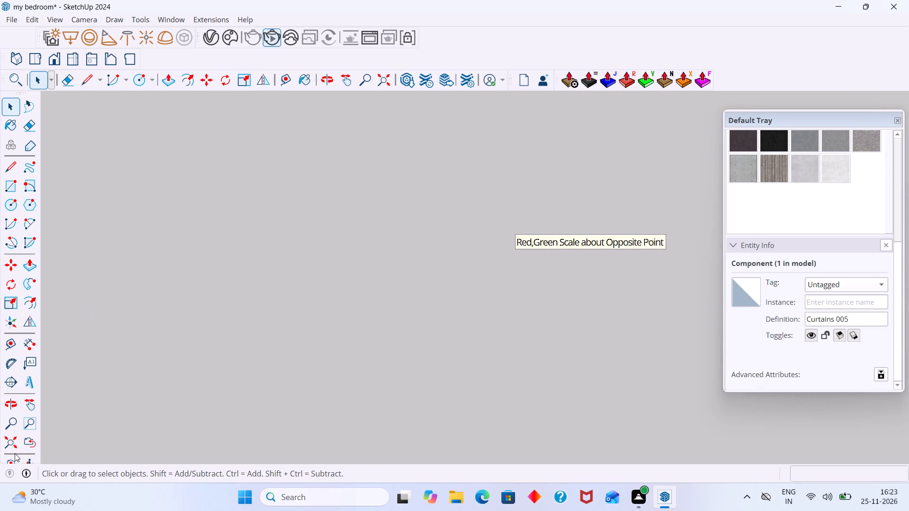
{"action": "left_click", "coordinate": [2, 445]}
{"action": "middle_click_drag", "start_coordinate": [110, 391], "coordinate": [90, 373]}
{"action": "left_click", "coordinate": [256, 307]}
{"action": "scroll", "coordinate": [408, 303], "scroll_direction": "down", "scroll_amount": 6}
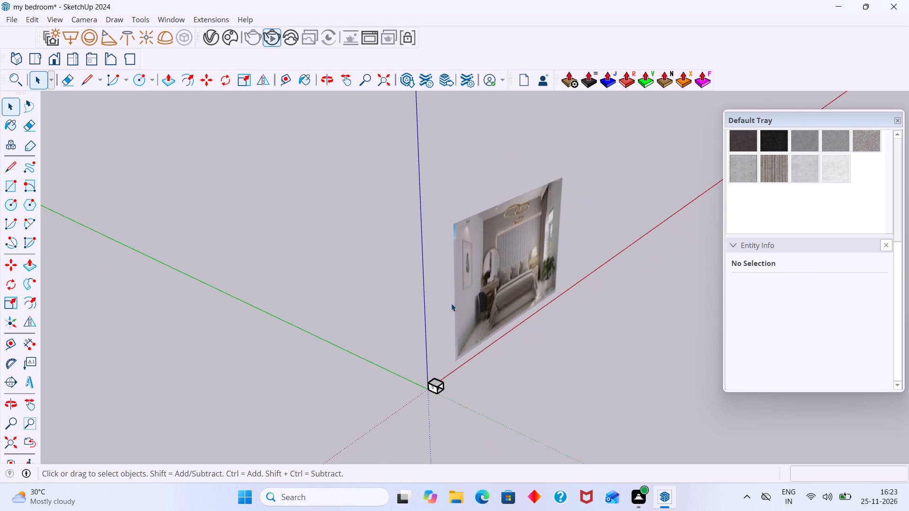
{"action": "scroll", "coordinate": [451, 303], "scroll_direction": "down", "scroll_amount": 1}
{"action": "middle_click_drag", "start_coordinate": [470, 329], "coordinate": [393, 238], "text": "shift"}
{"action": "scroll", "coordinate": [371, 278], "scroll_direction": "up", "scroll_amount": 20}
{"action": "scroll", "coordinate": [371, 278], "scroll_direction": "up", "scroll_amount": 2}
{"action": "middle_click_drag", "start_coordinate": [346, 286], "coordinate": [313, 274]}
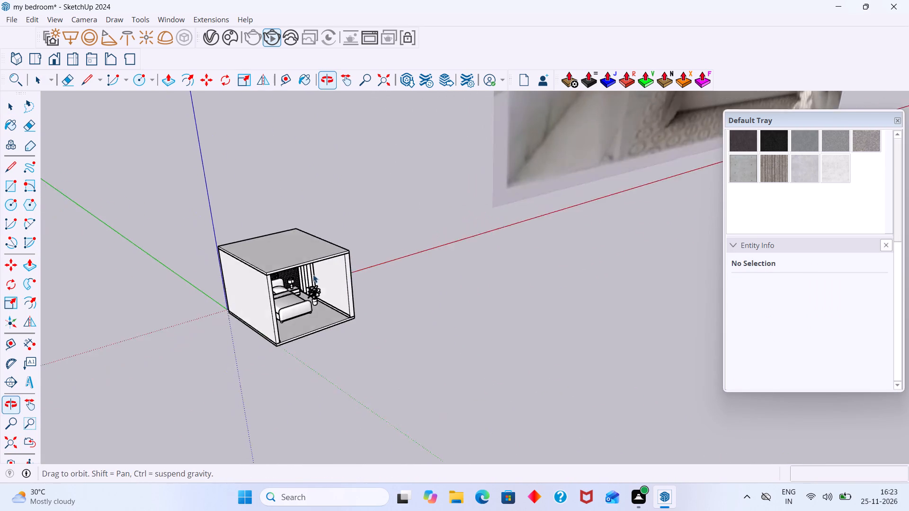
{"action": "middle_click_drag", "start_coordinate": [313, 274], "coordinate": [309, 269]}
{"action": "scroll", "coordinate": [351, 279], "scroll_direction": "up", "scroll_amount": 13}
{"action": "middle_click_drag", "start_coordinate": [273, 272], "coordinate": [264, 207]}
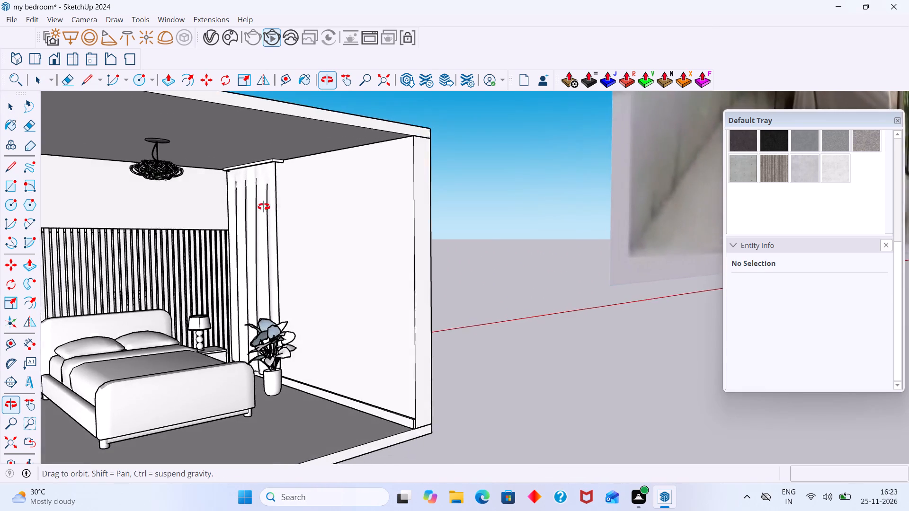
{"action": "middle_click_drag", "start_coordinate": [264, 207], "coordinate": [45, 270]}
{"action": "middle_click_drag", "start_coordinate": [365, 224], "coordinate": [253, 233]}
{"action": "scroll", "coordinate": [458, 199], "scroll_direction": "up", "scroll_amount": 6}
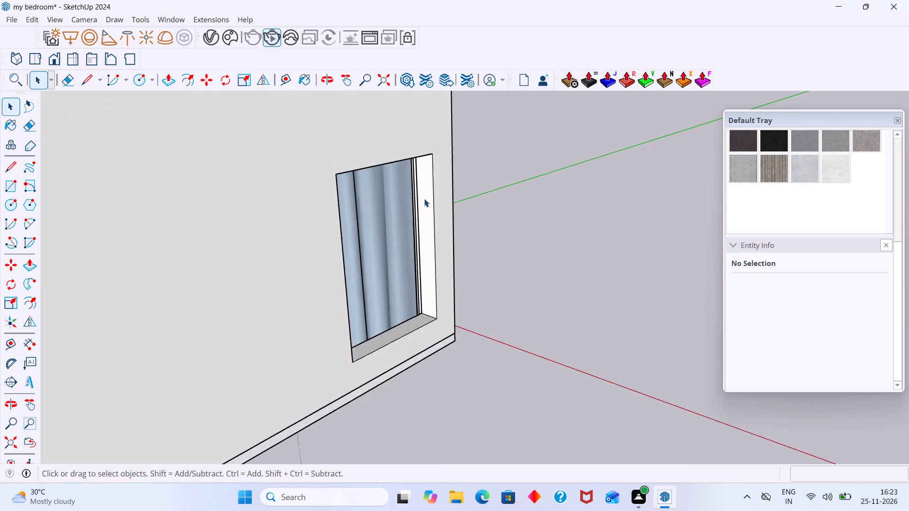
Examine from outside how the curtain's edge meets the window opening's side nearest the headboard wall.
{"action": "scroll", "coordinate": [424, 199], "scroll_direction": "up", "scroll_amount": 20}
{"action": "middle_click", "coordinate": [403, 194]}
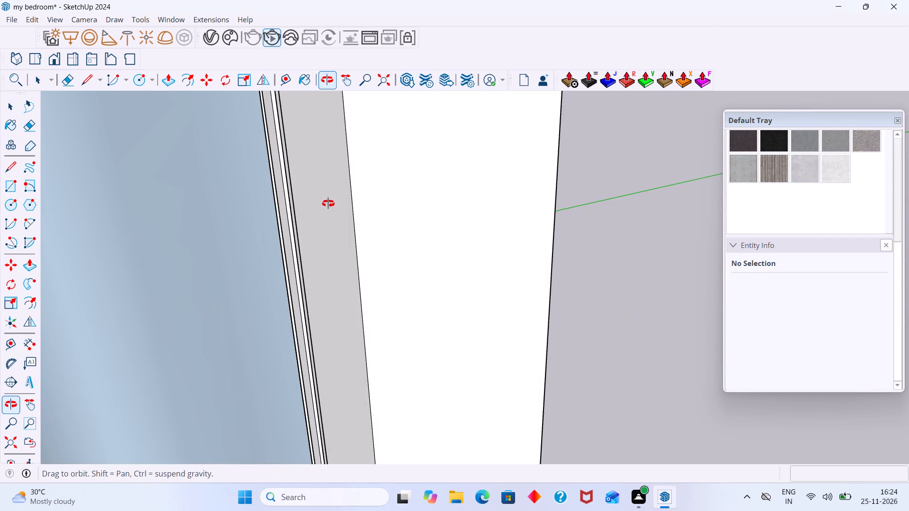
{"action": "scroll", "coordinate": [426, 198], "scroll_direction": "up", "scroll_amount": 5}
{"action": "middle_click_drag", "start_coordinate": [426, 202], "coordinate": [317, 228]}
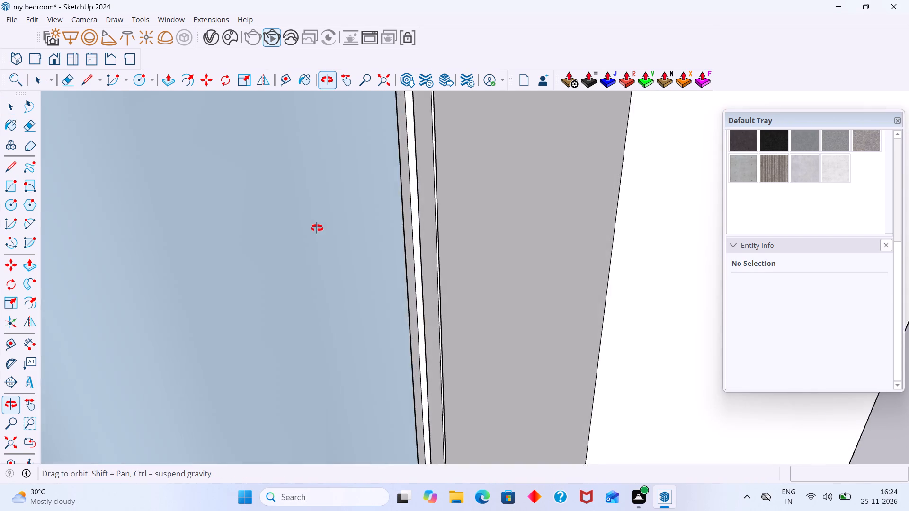
{"action": "middle_click_drag", "start_coordinate": [317, 228], "coordinate": [304, 230]}
{"action": "middle_click_drag", "start_coordinate": [397, 250], "coordinate": [368, 257]}
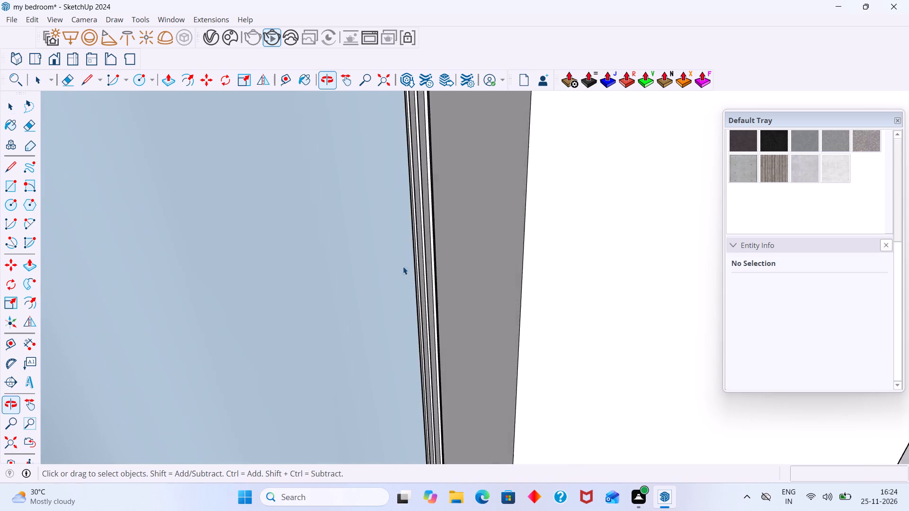
{"action": "scroll", "coordinate": [410, 266], "scroll_direction": "up", "scroll_amount": 4}
{"action": "left_click", "coordinate": [418, 265]}
{"action": "scroll", "coordinate": [418, 265], "scroll_direction": "down", "scroll_amount": 19}
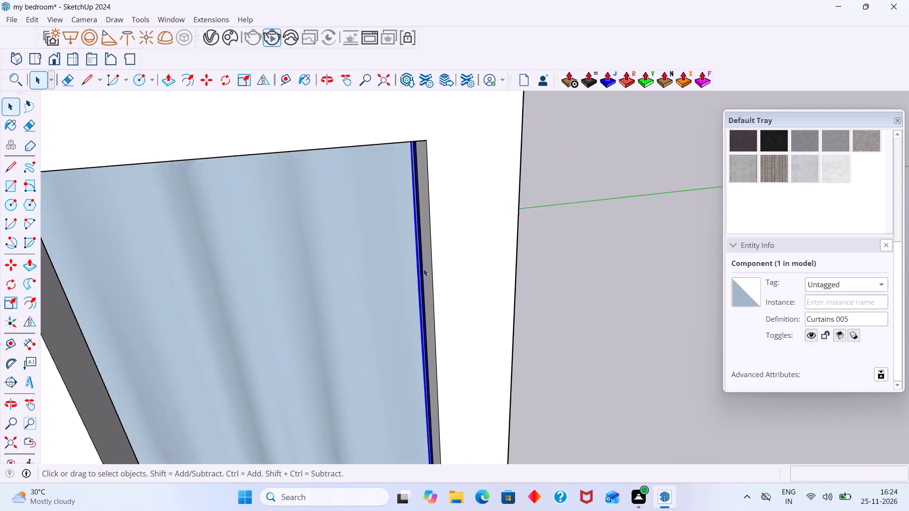
{"action": "scroll", "coordinate": [423, 268], "scroll_direction": "down", "scroll_amount": 12}
{"action": "left_click", "coordinate": [521, 238]}
{"action": "middle_click_drag", "start_coordinate": [495, 278], "coordinate": [586, 259]}
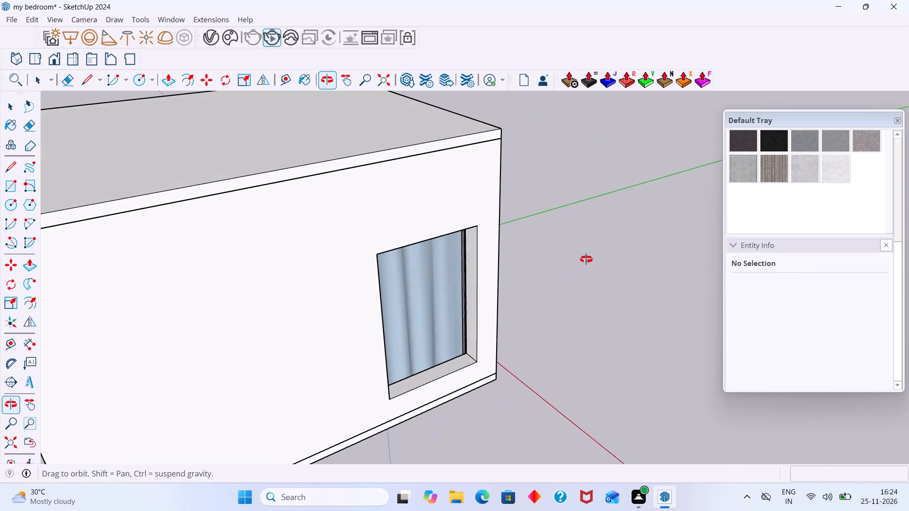
{"action": "middle_click_drag", "start_coordinate": [586, 259], "coordinate": [586, 259]}
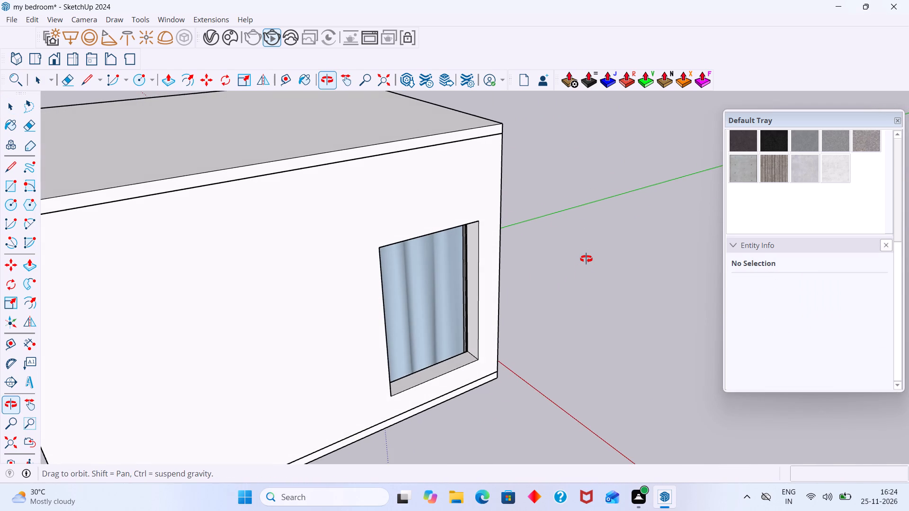
{"action": "middle_click_drag", "start_coordinate": [586, 259], "coordinate": [546, 263]}
{"action": "scroll", "coordinate": [558, 251], "scroll_direction": "down", "scroll_amount": 5}
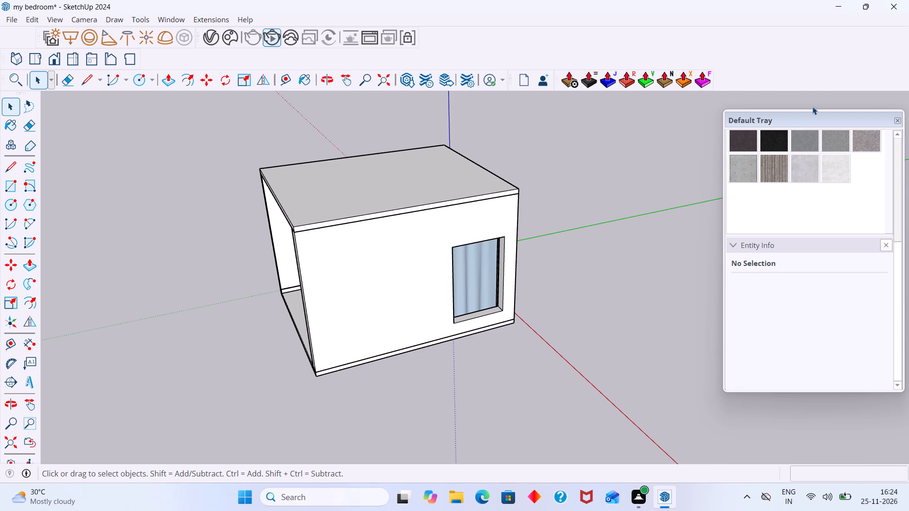
Hide the Fredo6_JointPushPull and Large Tool Set tool collections from the workspace.
{"action": "right_click", "coordinate": [724, 41]}
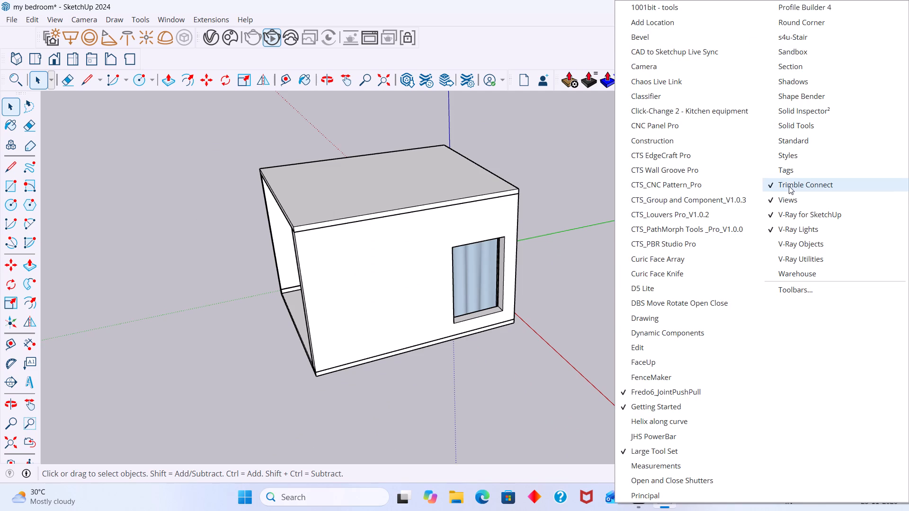
{"action": "left_click", "coordinate": [674, 392]}
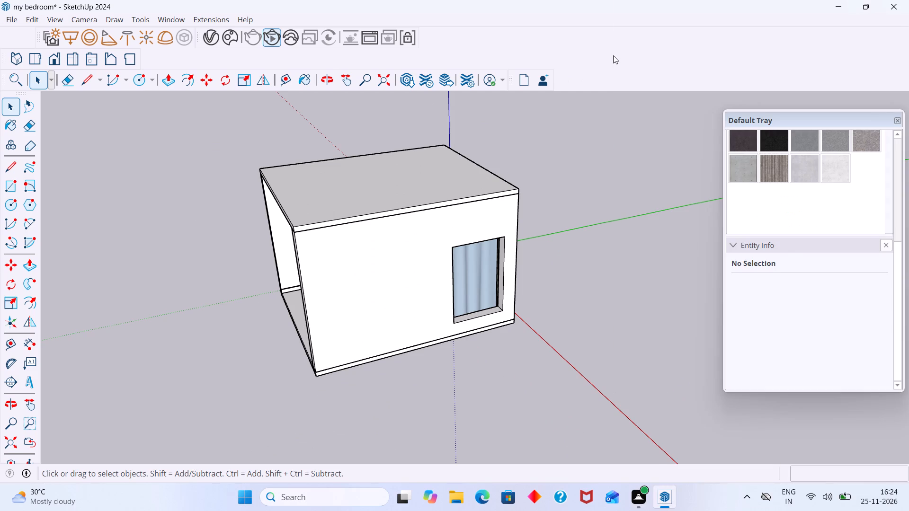
{"action": "right_click", "coordinate": [645, 32]}
{"action": "left_click", "coordinate": [659, 449]}
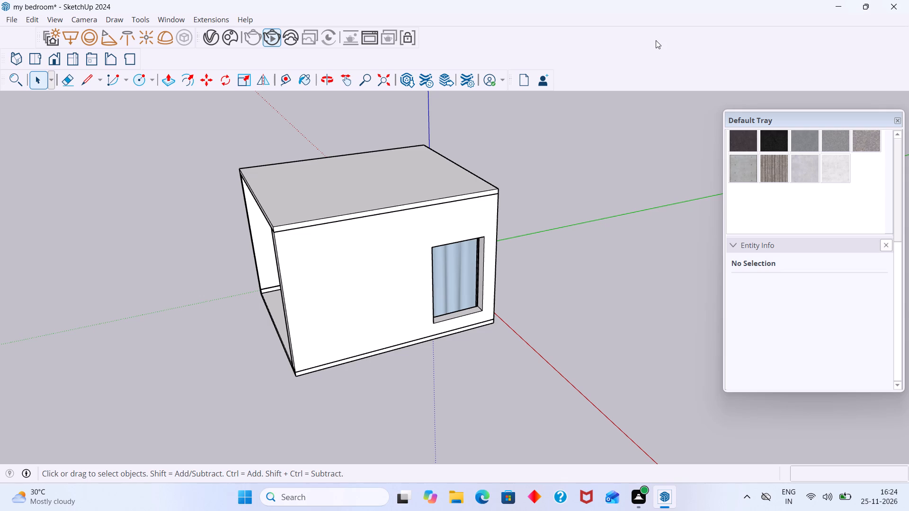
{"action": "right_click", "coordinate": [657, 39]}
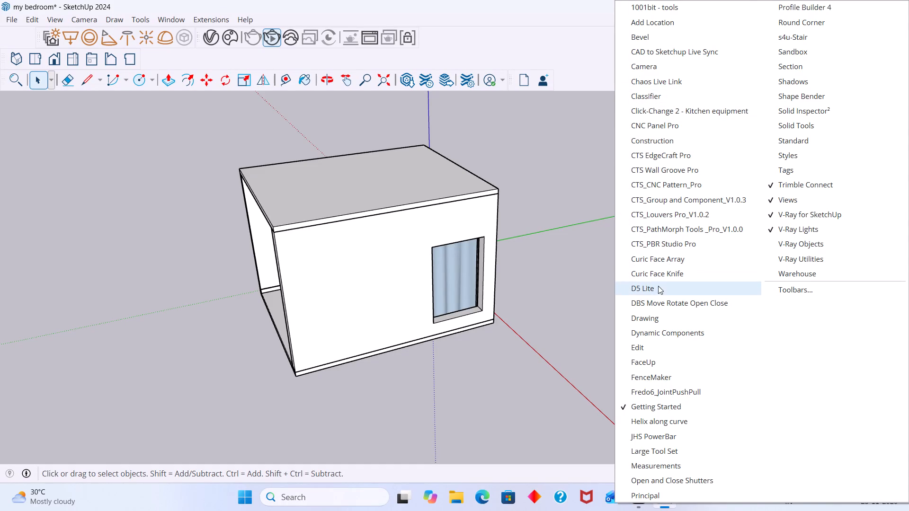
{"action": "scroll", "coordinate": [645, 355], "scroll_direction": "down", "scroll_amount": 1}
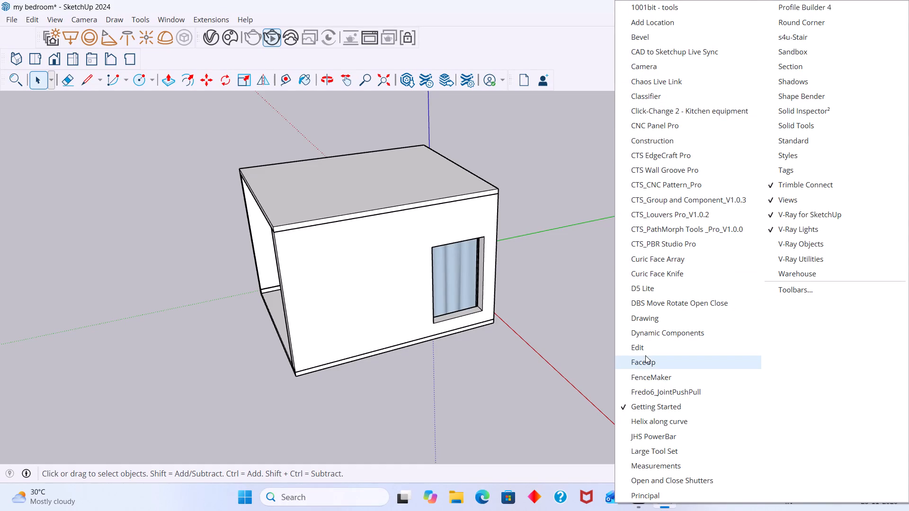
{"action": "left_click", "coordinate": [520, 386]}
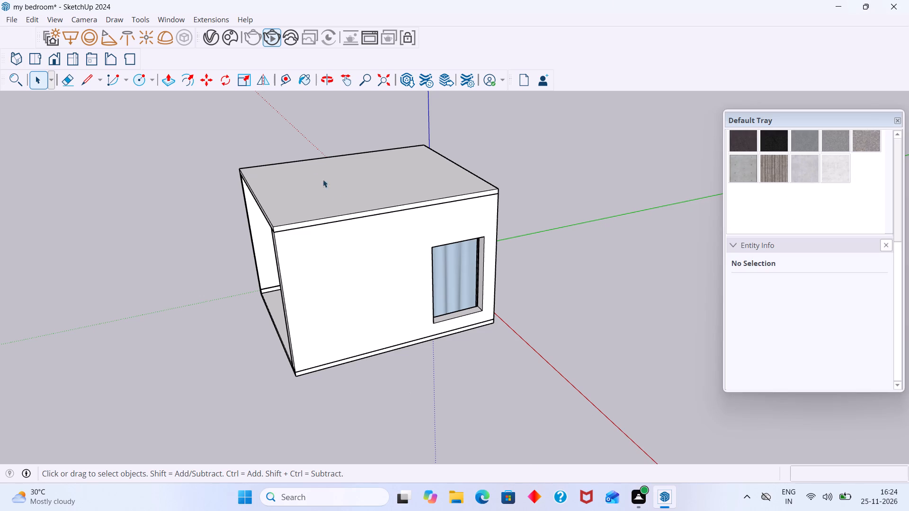
Install the extension file cts-door-window-suite-v100-plugin-1.0.0 (1) from Downloads, and close the Extension Manager.
{"action": "left_click", "coordinate": [205, 21]}
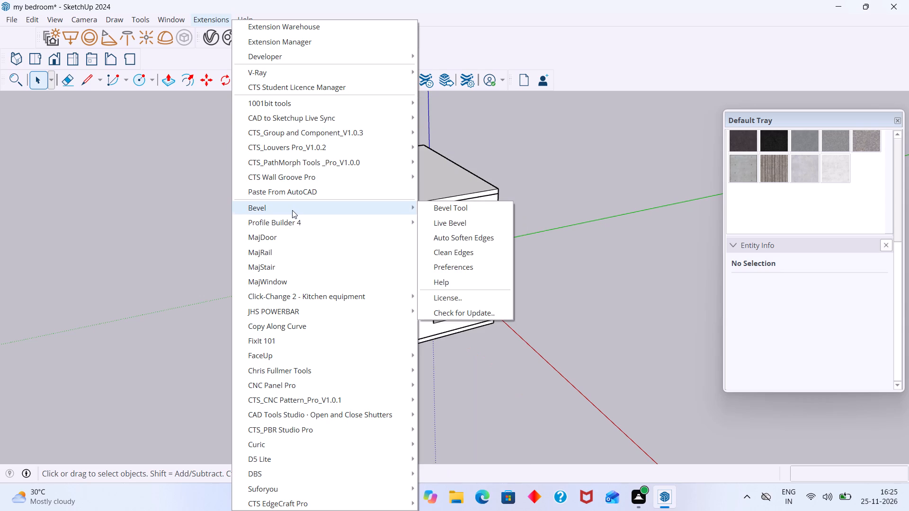
{"action": "left_click", "coordinate": [267, 42]}
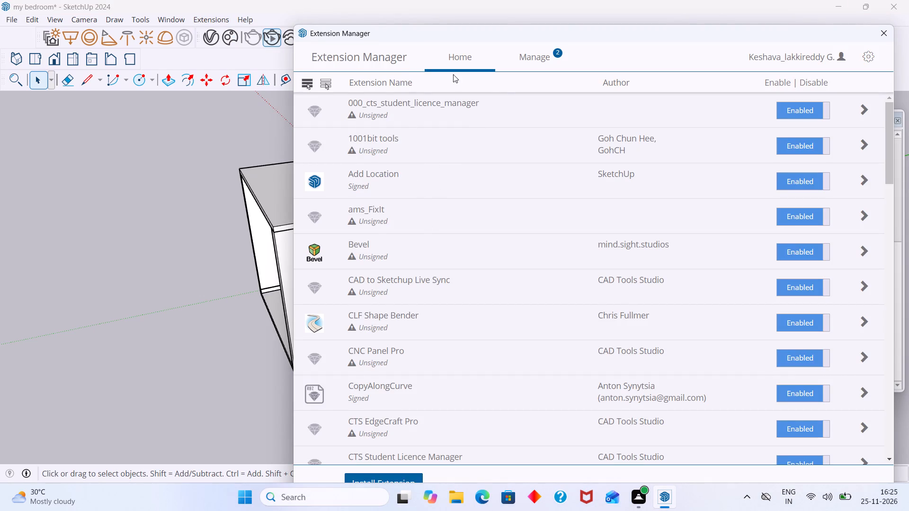
{"action": "scroll", "coordinate": [442, 254], "scroll_direction": "down", "scroll_amount": 2}
{"action": "scroll", "coordinate": [439, 300], "scroll_direction": "down", "scroll_amount": 2}
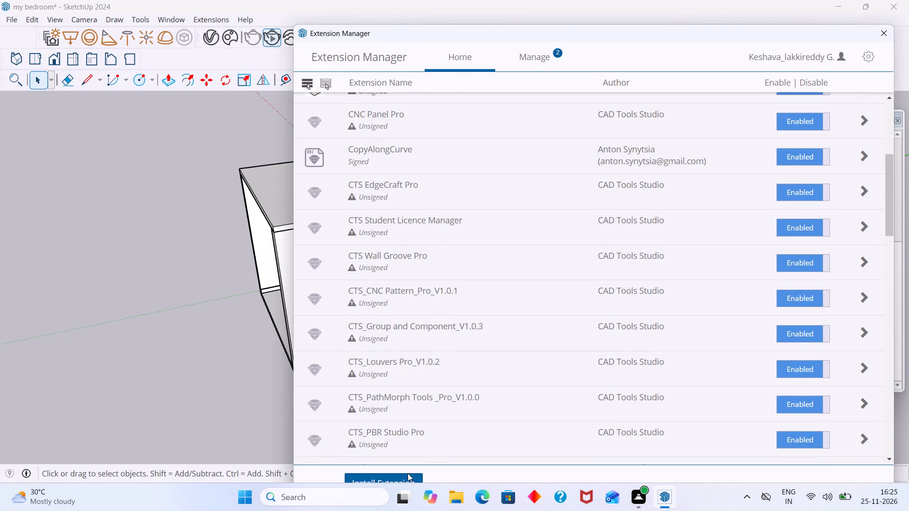
{"action": "left_click", "coordinate": [395, 476]}
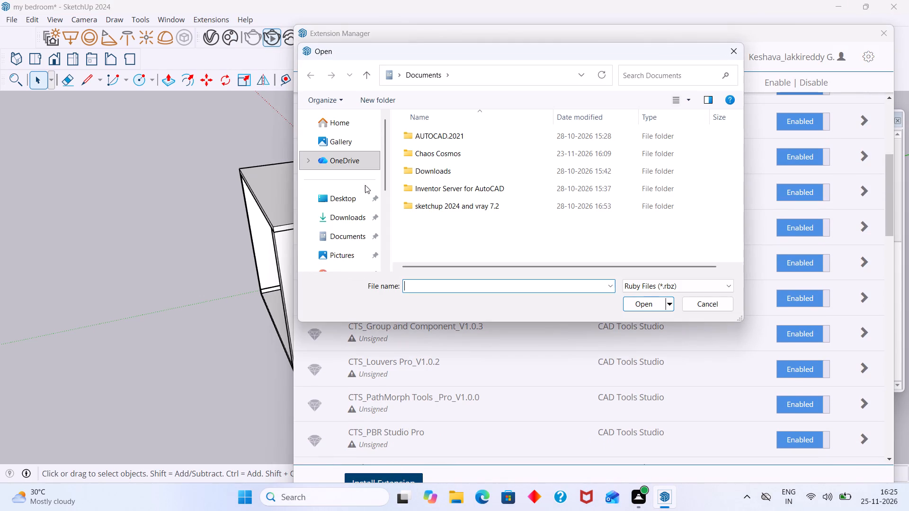
{"action": "left_click", "coordinate": [346, 222]}
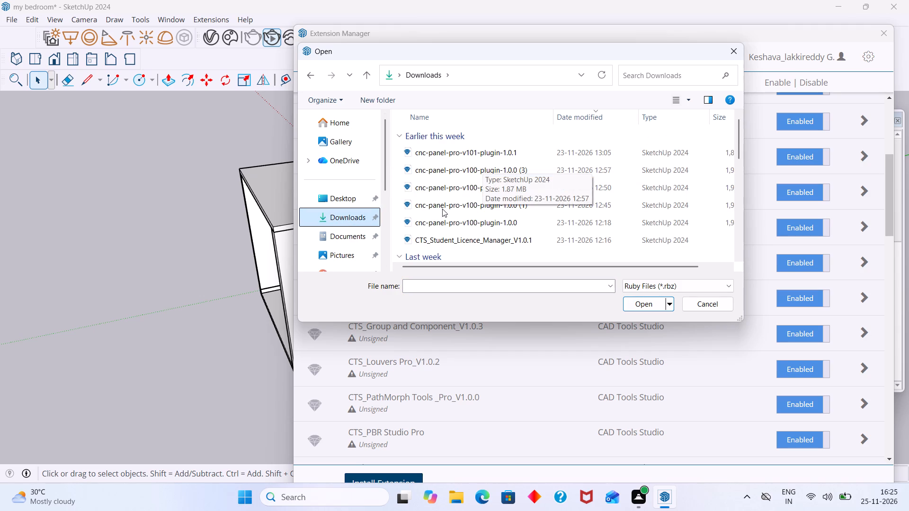
{"action": "scroll", "coordinate": [467, 203], "scroll_direction": "down", "scroll_amount": 1}
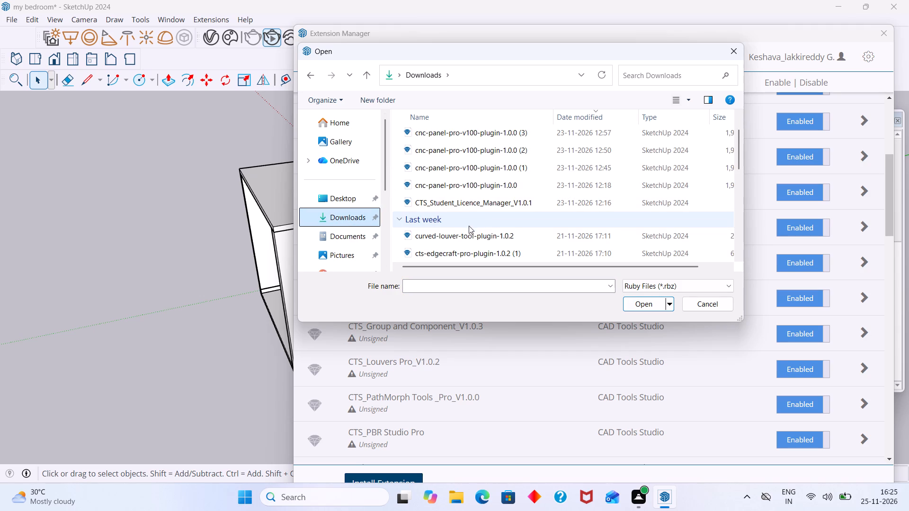
{"action": "scroll", "coordinate": [465, 212], "scroll_direction": "down", "scroll_amount": 2}
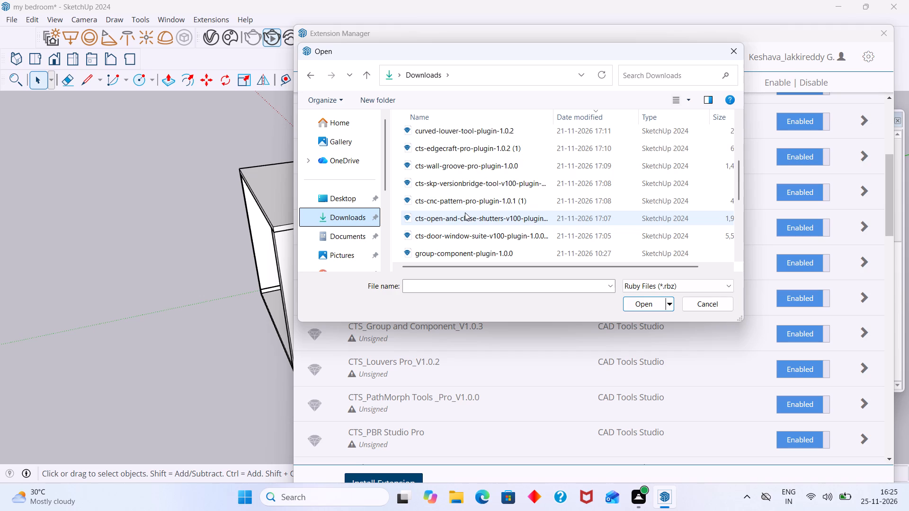
{"action": "scroll", "coordinate": [465, 212], "scroll_direction": "up", "scroll_amount": 1}
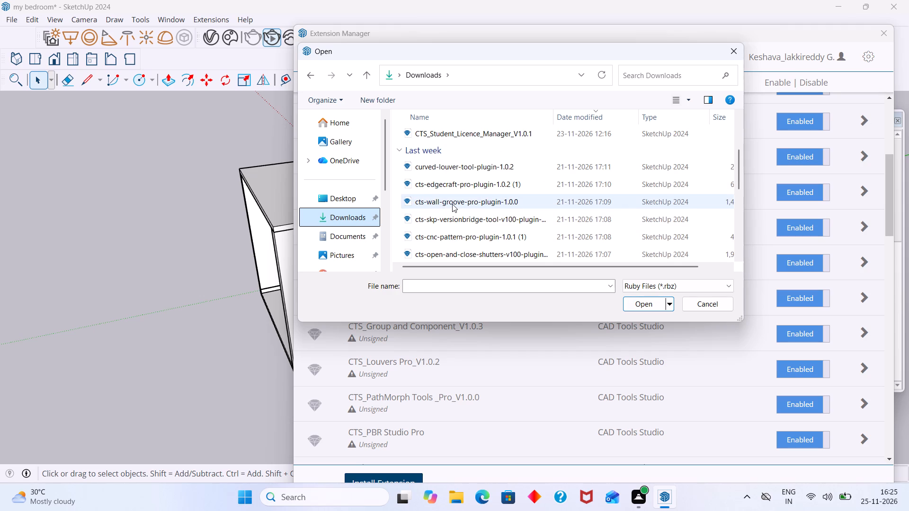
{"action": "scroll", "coordinate": [452, 204], "scroll_direction": "up", "scroll_amount": 1}
{"action": "scroll", "coordinate": [452, 206], "scroll_direction": "down", "scroll_amount": 1}
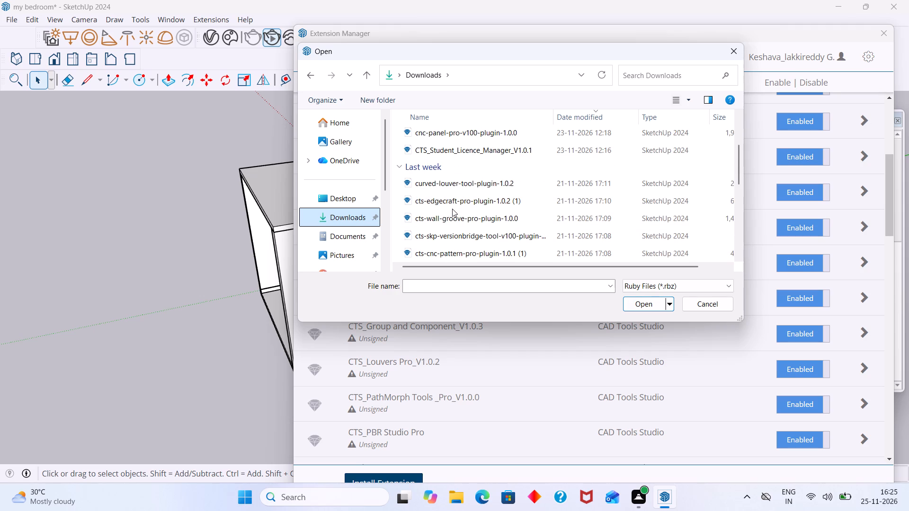
{"action": "scroll", "coordinate": [452, 209], "scroll_direction": "down", "scroll_amount": 1}
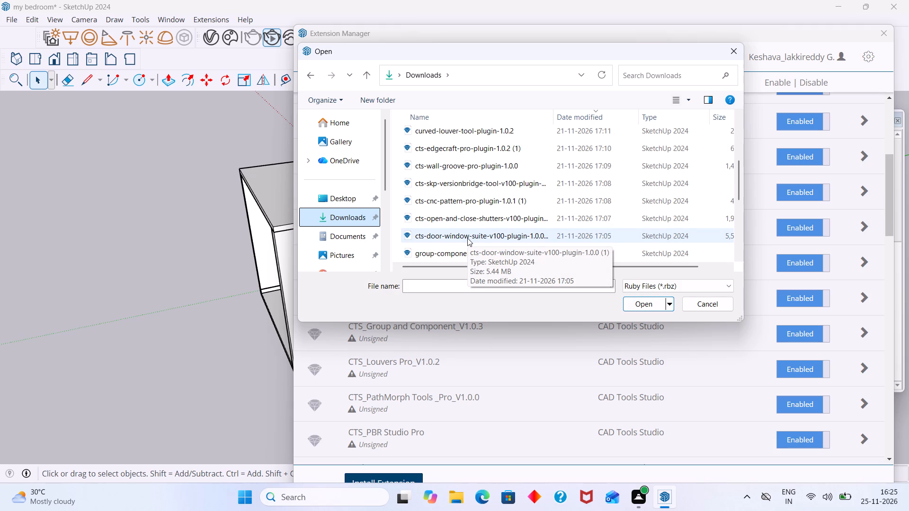
{"action": "left_click", "coordinate": [467, 238]}
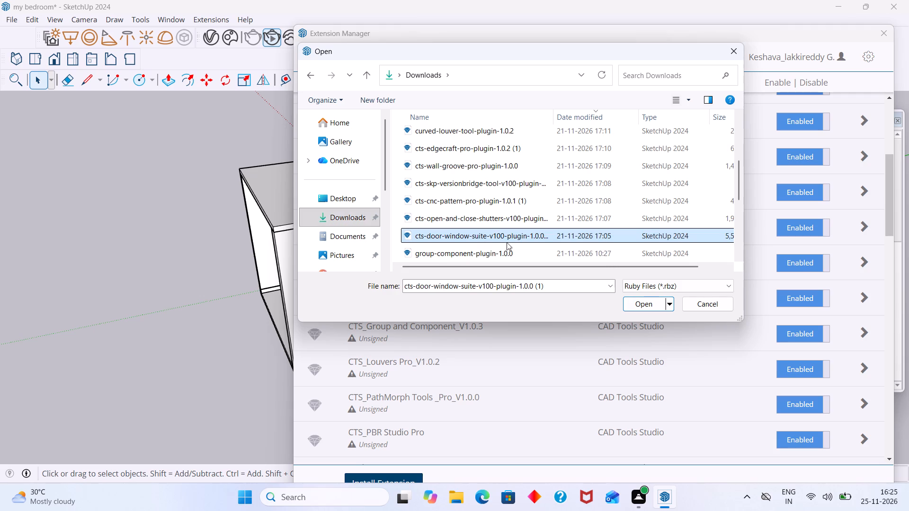
{"action": "left_click", "coordinate": [634, 304]}
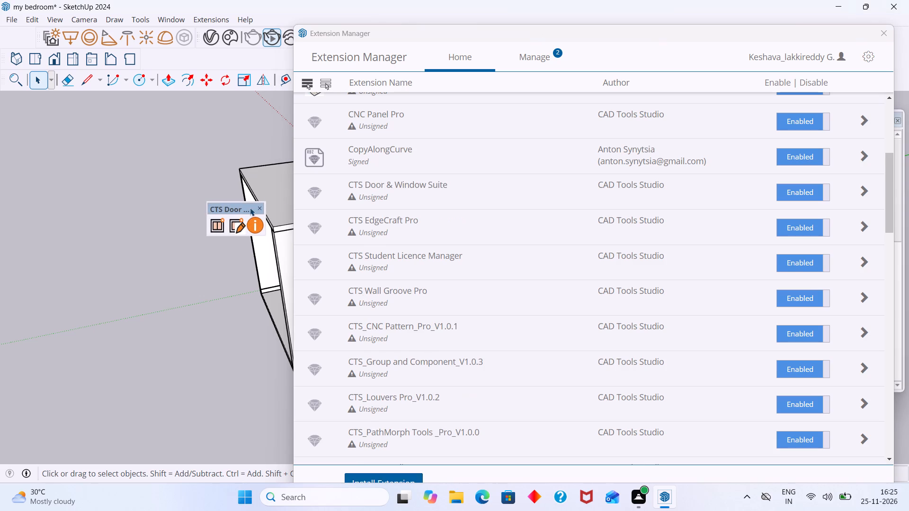
{"action": "left_click_drag", "start_coordinate": [646, 34], "coordinate": [639, 48]}
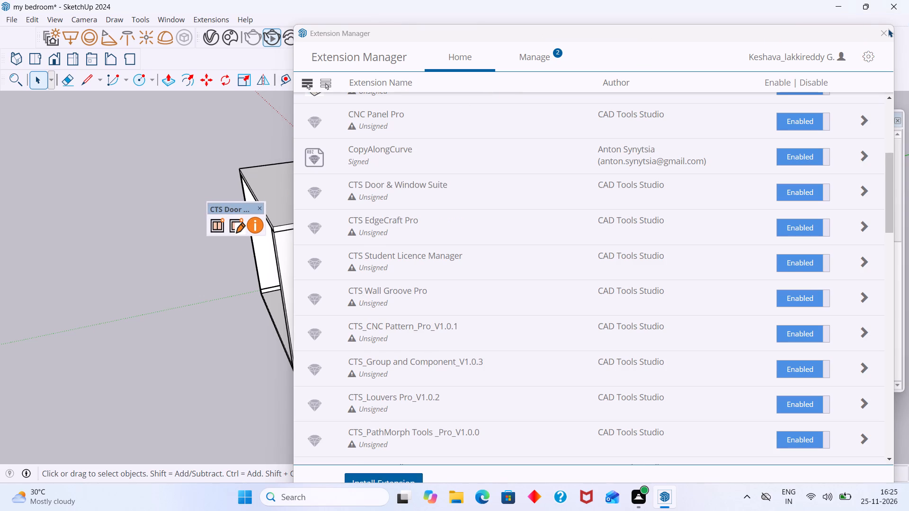
{"action": "left_click", "coordinate": [888, 29]}
{"action": "left_click", "coordinate": [883, 30]}
{"action": "left_click_drag", "start_coordinate": [231, 205], "coordinate": [206, 191]}
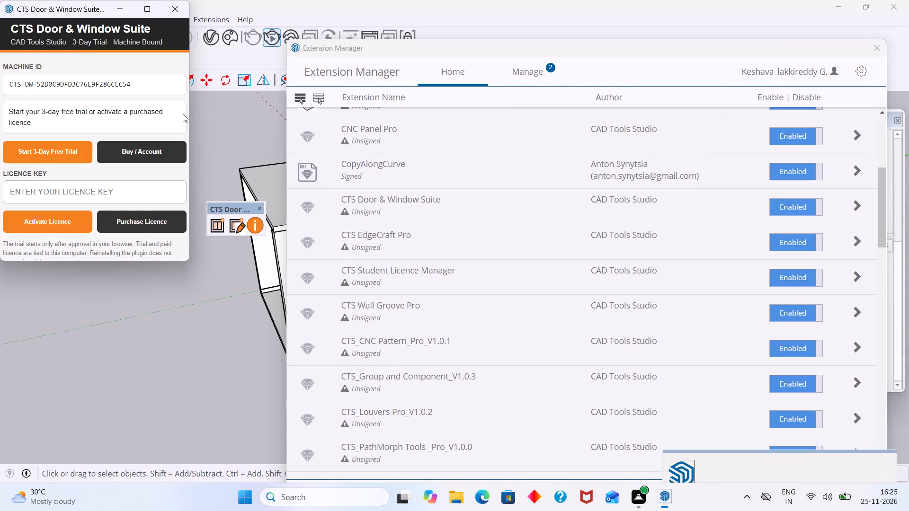
{"action": "left_click", "coordinate": [876, 46]}
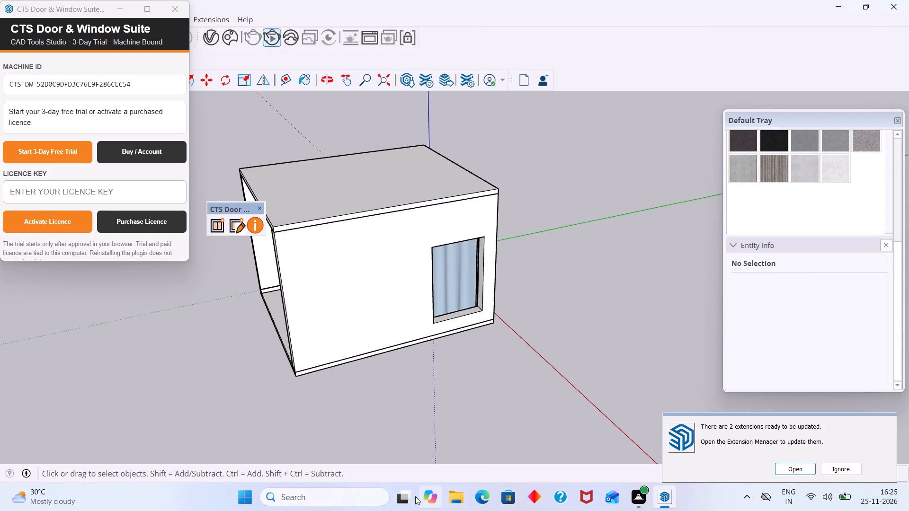
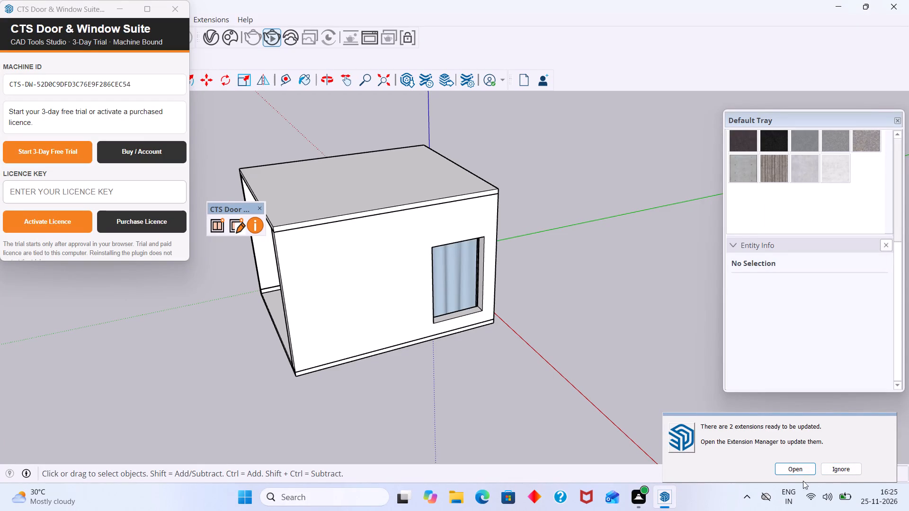
Launch Google Chrome while leaving the CTS Door & Window Suite licence window open in SketchUp.
{"action": "left_click", "coordinate": [342, 501]}
{"action": "left_click", "coordinate": [403, 146]}
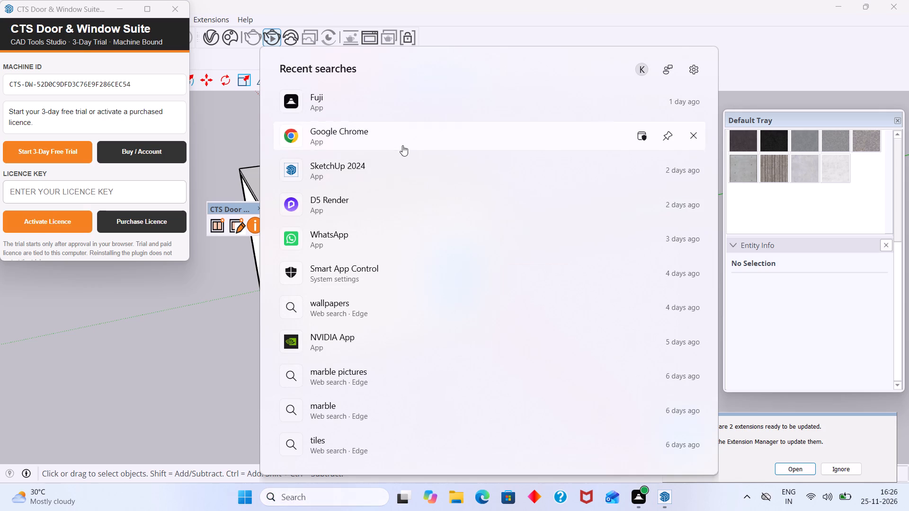
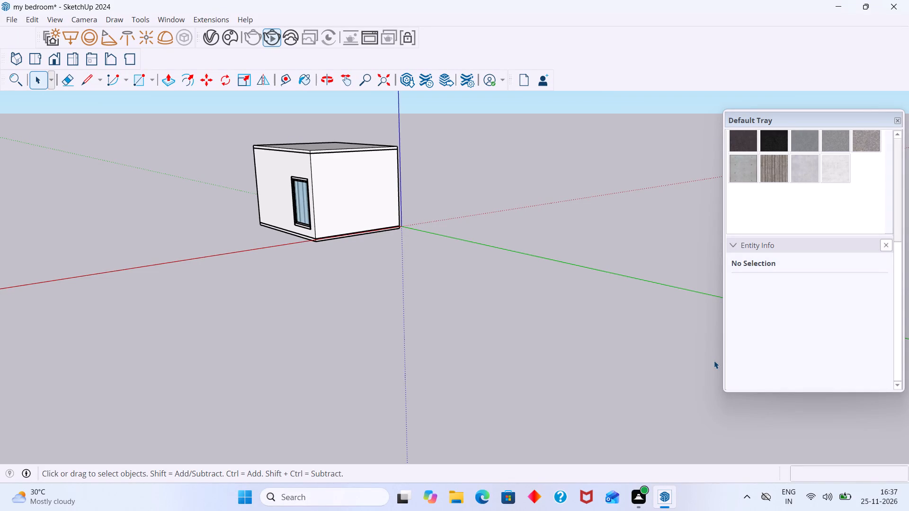
Examine the framed, curtained window from outside the bedroom and check which extension toolbars are available.
{"action": "middle_click_drag", "start_coordinate": [637, 400], "coordinate": [706, 388]}
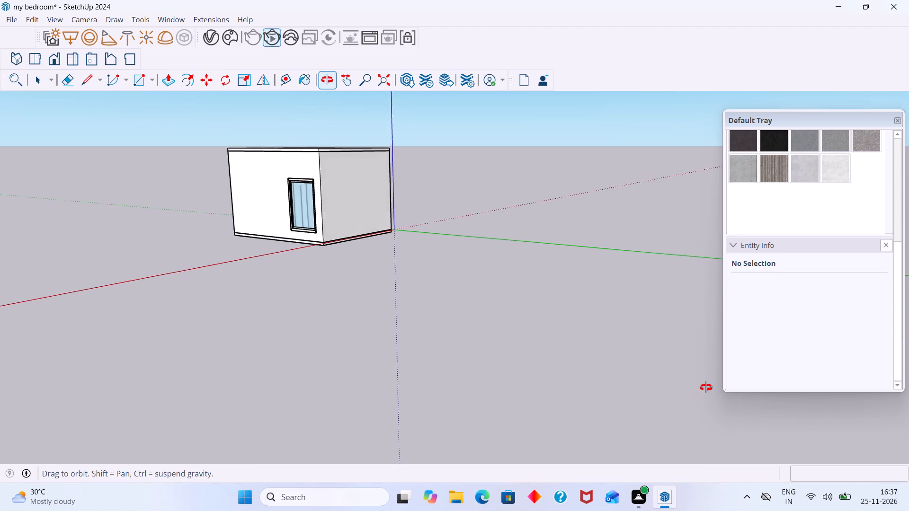
{"action": "middle_click_drag", "start_coordinate": [706, 388], "coordinate": [701, 384]}
{"action": "scroll", "coordinate": [210, 208], "scroll_direction": "up", "scroll_amount": 15}
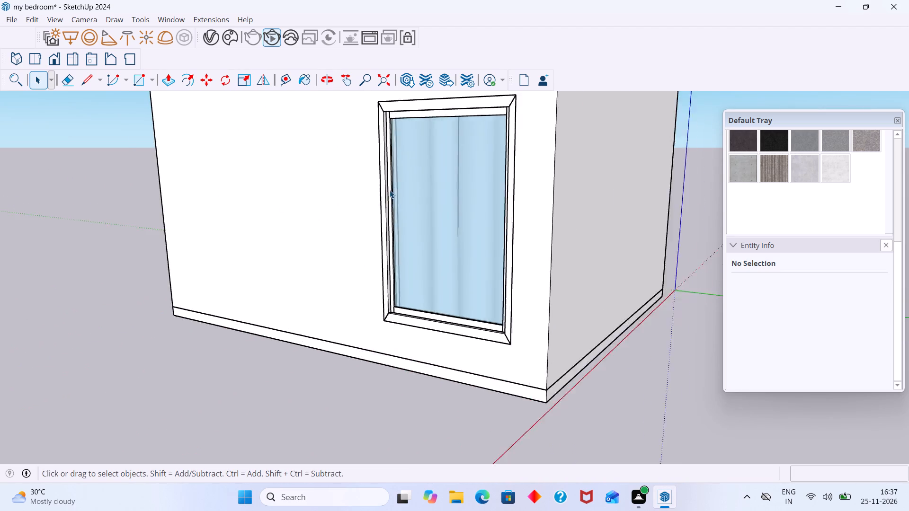
{"action": "scroll", "coordinate": [390, 190], "scroll_direction": "up", "scroll_amount": 2}
{"action": "scroll", "coordinate": [391, 188], "scroll_direction": "down", "scroll_amount": 17}
{"action": "scroll", "coordinate": [418, 167], "scroll_direction": "up", "scroll_amount": 13}
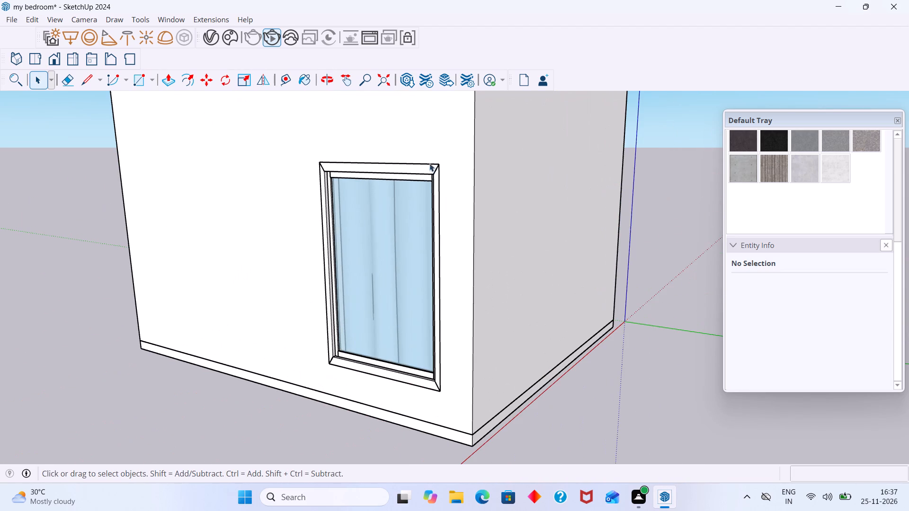
{"action": "right_click", "coordinate": [644, 48]}
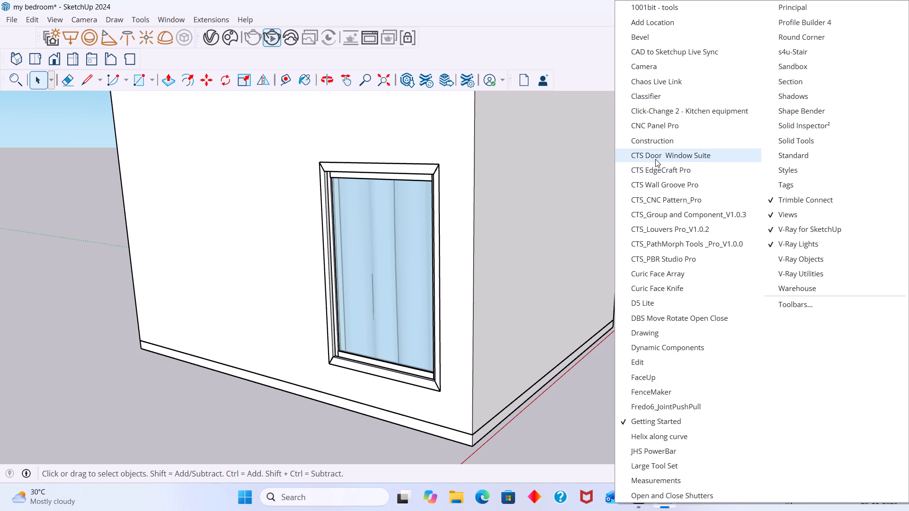
{"action": "left_click", "coordinate": [575, 65]}
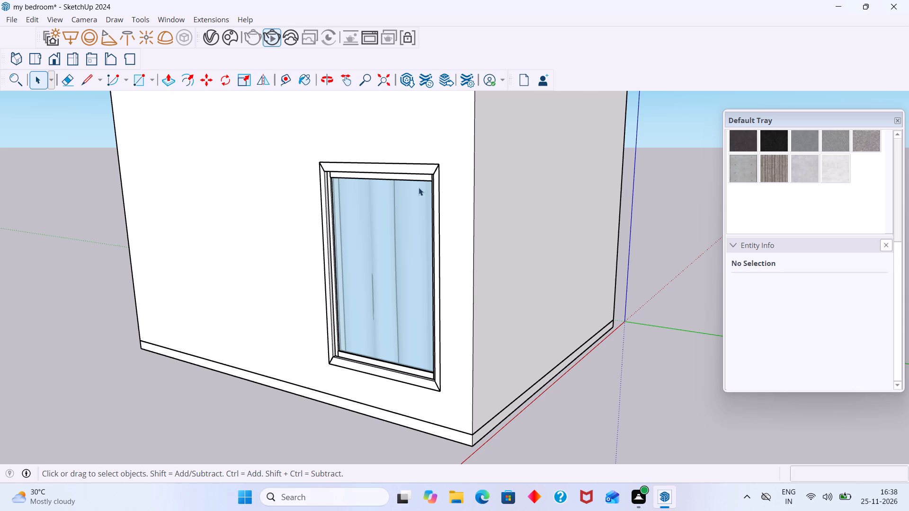
{"action": "scroll", "coordinate": [418, 238], "scroll_direction": "down", "scroll_amount": 9}
{"action": "middle_click_drag", "start_coordinate": [436, 386], "coordinate": [513, 380]}
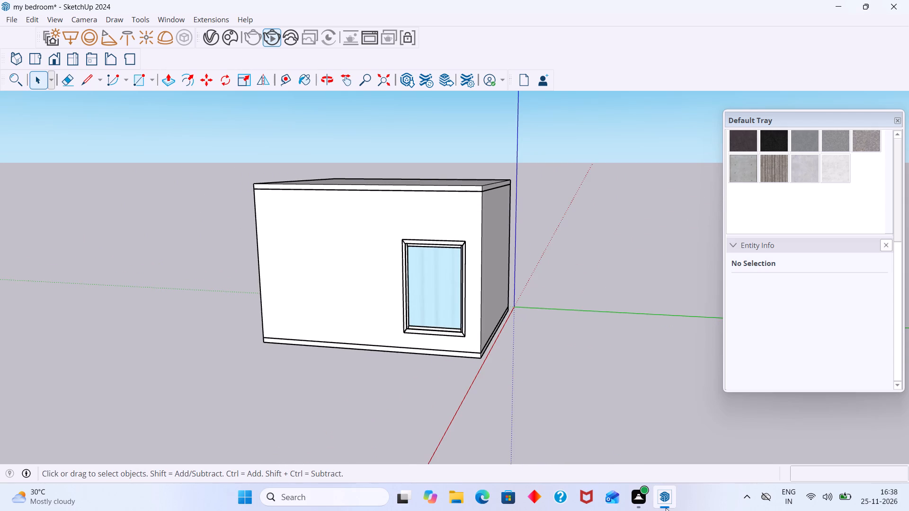
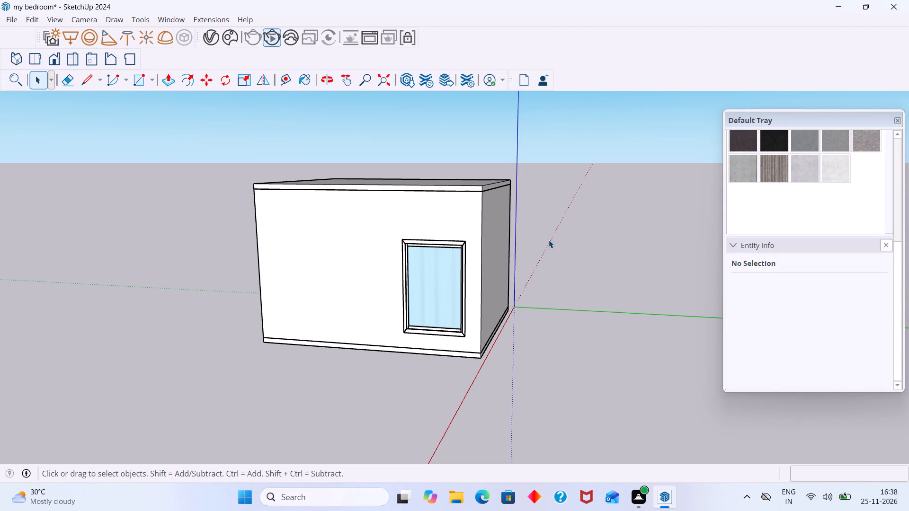
Examine the bedroom's exterior from several sides, covering the curtained window wall, the adjacent blank wall and the open side.
{"action": "scroll", "coordinate": [431, 282], "scroll_direction": "up", "scroll_amount": 6}
{"action": "middle_click_drag", "start_coordinate": [435, 282], "coordinate": [377, 302]}
{"action": "scroll", "coordinate": [403, 282], "scroll_direction": "up", "scroll_amount": 1}
{"action": "scroll", "coordinate": [403, 281], "scroll_direction": "down", "scroll_amount": 8}
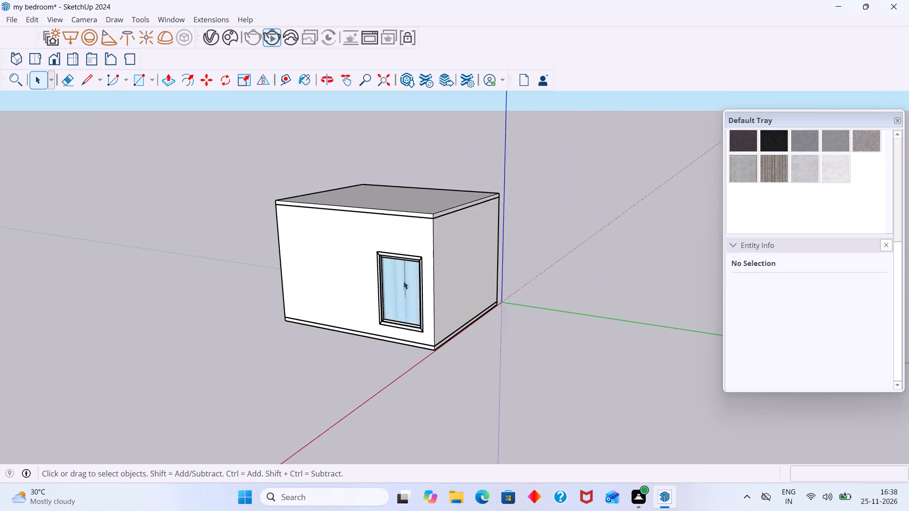
{"action": "scroll", "coordinate": [403, 281], "scroll_direction": "down", "scroll_amount": 7}
{"action": "scroll", "coordinate": [406, 298], "scroll_direction": "up", "scroll_amount": 5}
{"action": "middle_click_drag", "start_coordinate": [406, 300], "coordinate": [386, 304]}
{"action": "scroll", "coordinate": [394, 301], "scroll_direction": "up", "scroll_amount": 2}
{"action": "middle_click_drag", "start_coordinate": [410, 303], "coordinate": [372, 314]}
{"action": "scroll", "coordinate": [403, 307], "scroll_direction": "down", "scroll_amount": 2}
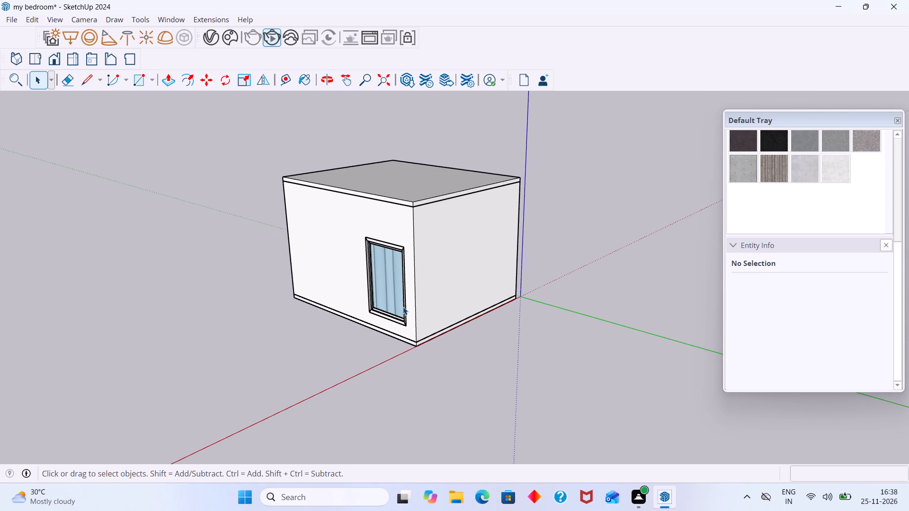
{"action": "middle_click_drag", "start_coordinate": [482, 312], "coordinate": [393, 297]}
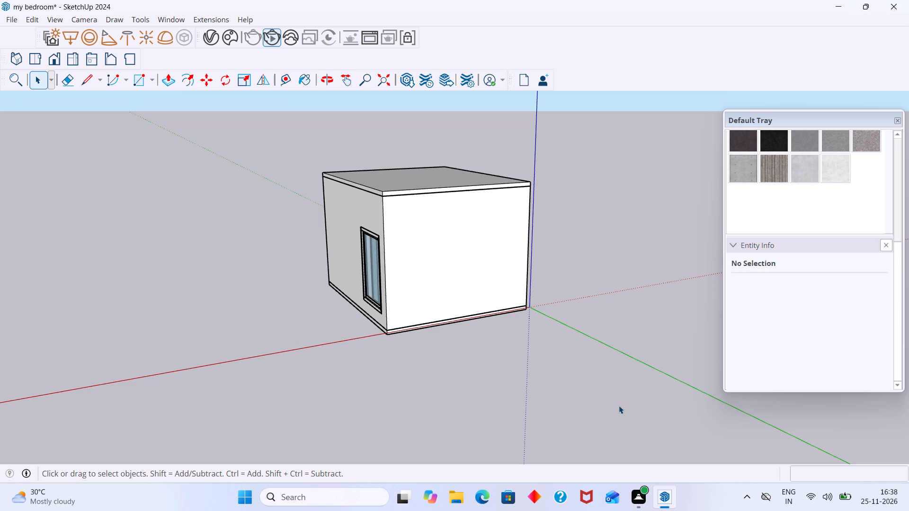
{"action": "middle_click_drag", "start_coordinate": [578, 364], "coordinate": [485, 326], "text": "shift"}
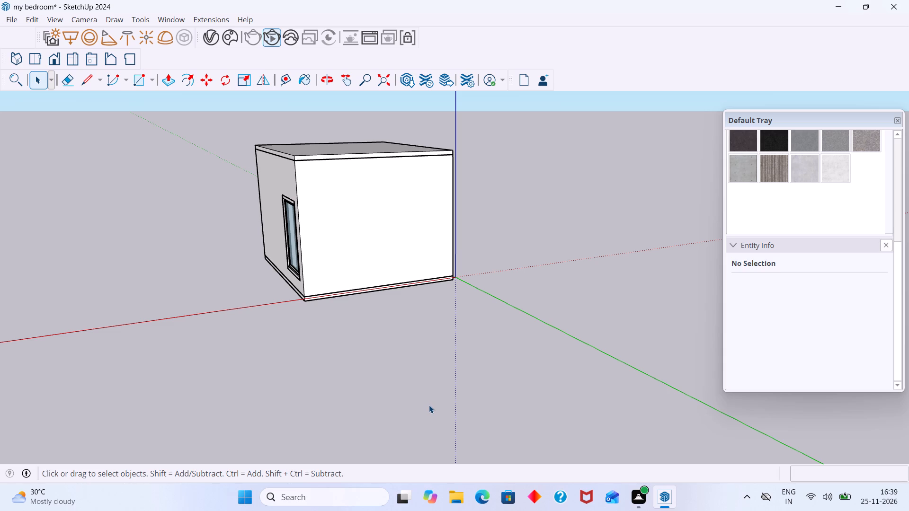
{"action": "scroll", "coordinate": [468, 413], "scroll_direction": "down", "scroll_amount": 4}
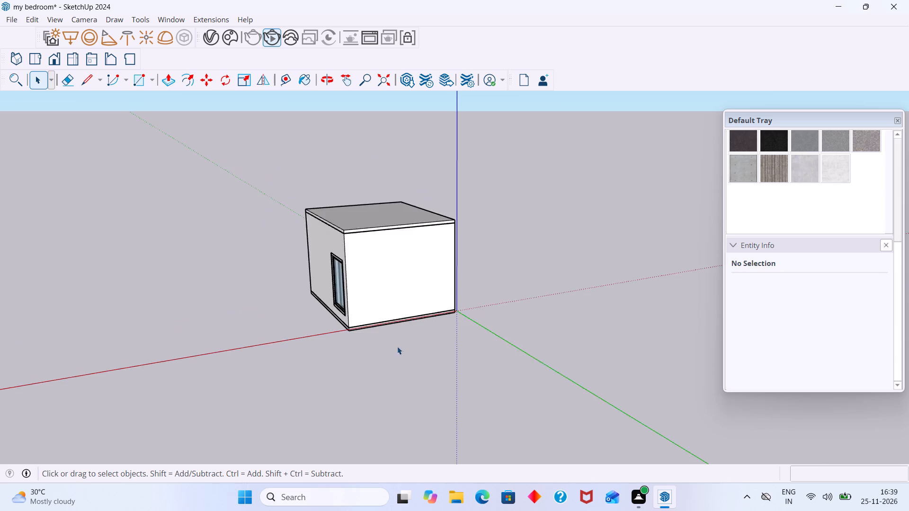
{"action": "scroll", "coordinate": [397, 346], "scroll_direction": "down", "scroll_amount": 5}
{"action": "middle_click_drag", "start_coordinate": [341, 344], "coordinate": [747, 312]}
{"action": "middle_click_drag", "start_coordinate": [580, 348], "coordinate": [637, 344]}
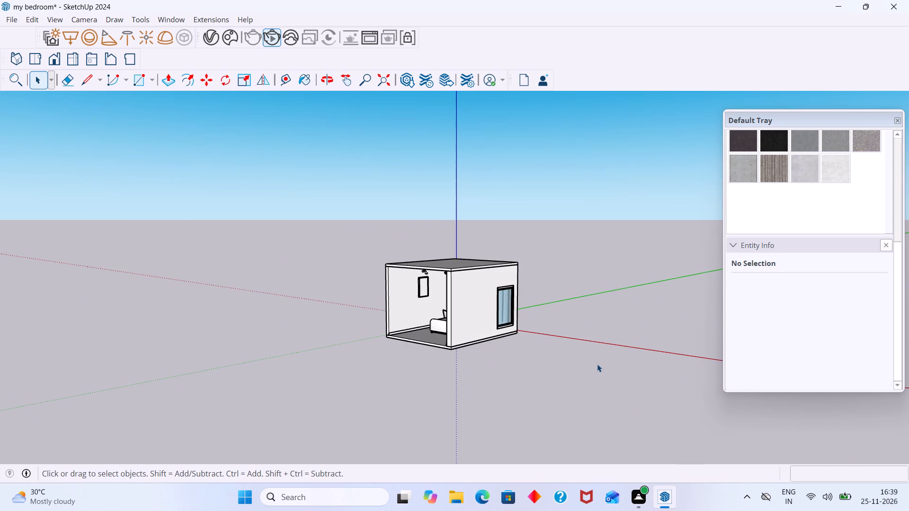
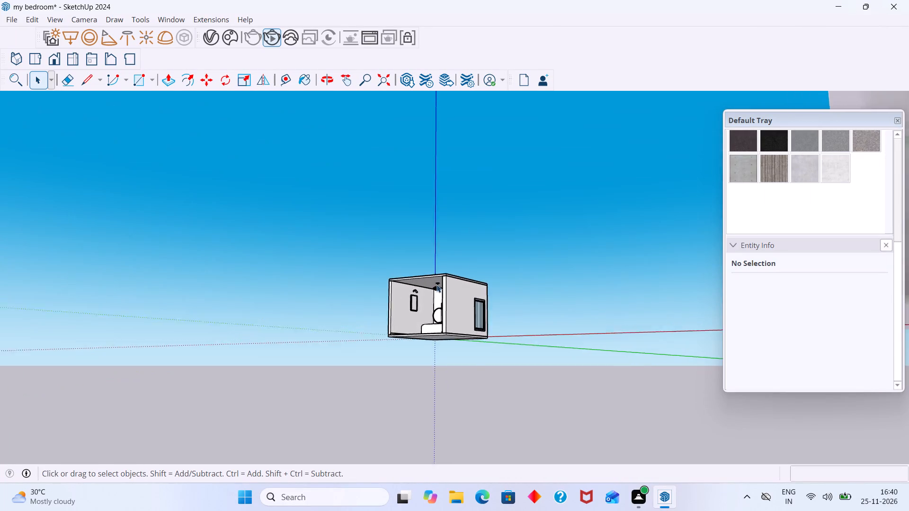
Examine the bedroom's interior through its open side, including the ceiling, pendant lamp, curtain and slatted bed wall.
{"action": "scroll", "coordinate": [437, 284], "scroll_direction": "up", "scroll_amount": 15}
{"action": "scroll", "coordinate": [448, 273], "scroll_direction": "down", "scroll_amount": 8}
{"action": "middle_click_drag", "start_coordinate": [514, 284], "coordinate": [659, 285]}
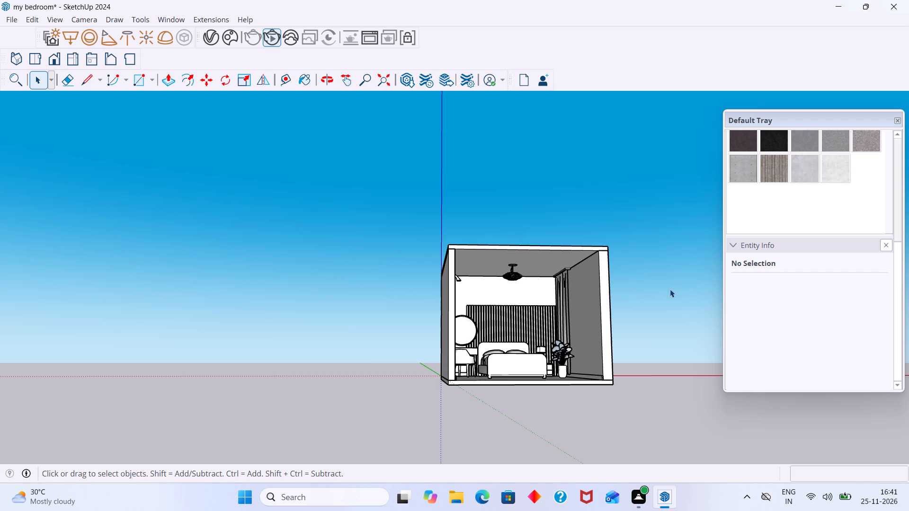
{"action": "scroll", "coordinate": [583, 290], "scroll_direction": "up", "scroll_amount": 14}
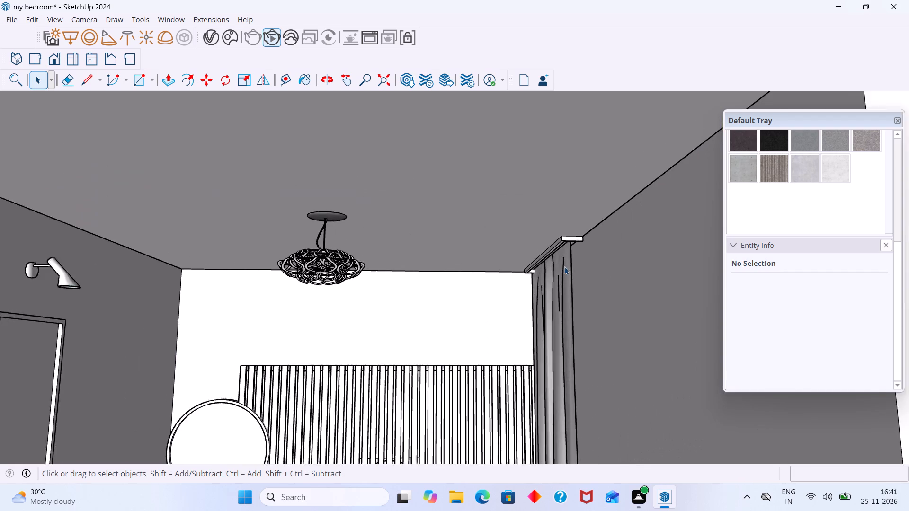
{"action": "scroll", "coordinate": [564, 266], "scroll_direction": "up", "scroll_amount": 2}
{"action": "scroll", "coordinate": [565, 266], "scroll_direction": "down", "scroll_amount": 4}
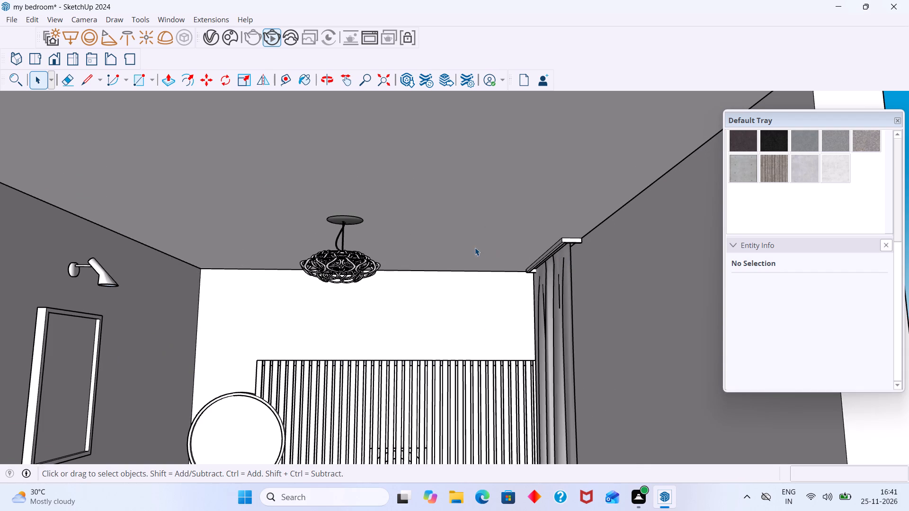
{"action": "scroll", "coordinate": [396, 264], "scroll_direction": "down", "scroll_amount": 15}
{"action": "middle_click_drag", "start_coordinate": [399, 269], "coordinate": [400, 307]}
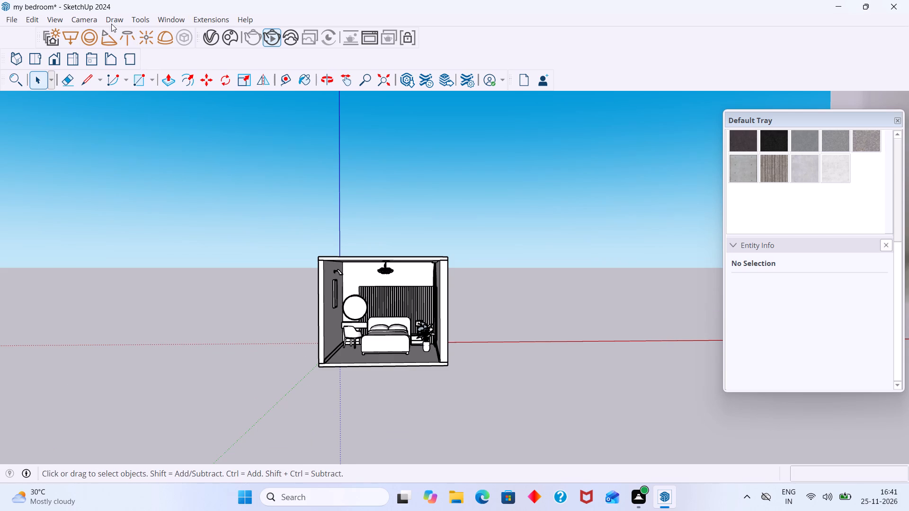
Search the Chaos Cosmos asset library for "ceiling light" in place of the previous curtain search.
{"action": "double_click", "coordinate": [228, 39]}
{"action": "left_click", "coordinate": [158, 32]}
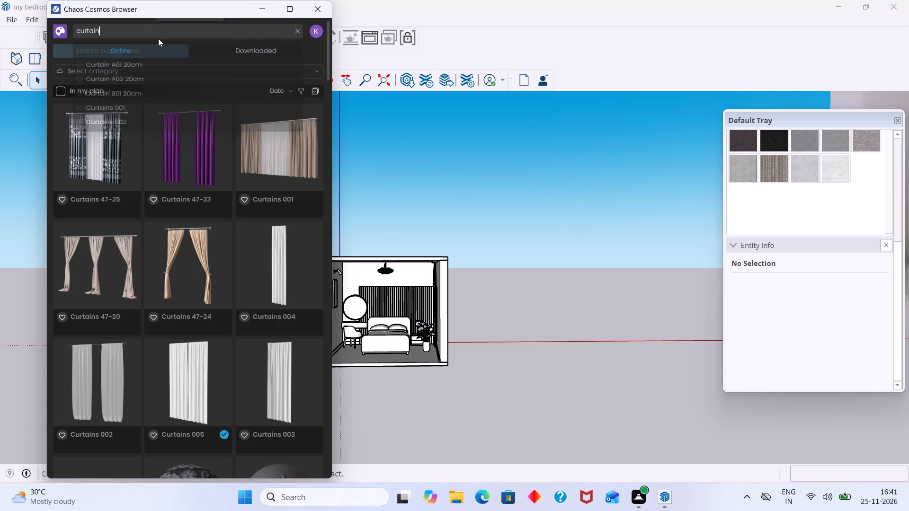
{"action": "key", "text": "BackSpace"}
{"action": "key", "text": "BackSpace"}
{"action": "key", "text": "BackSpace"}
{"action": "key", "text": "BackSpace"}
{"action": "key", "text": "BackSpace"}
{"action": "key", "text": "BackSpace"}
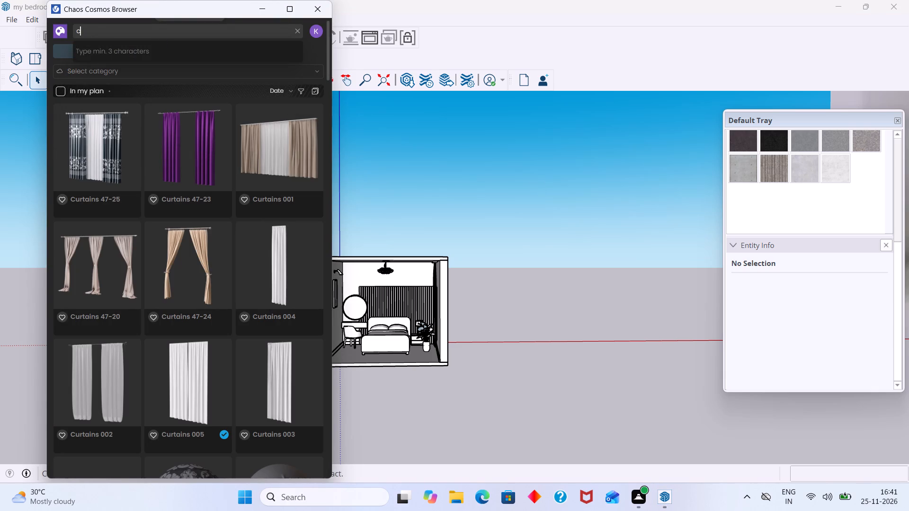
{"action": "key", "text": "e"}
{"action": "type", "text": "ili"}
{"action": "key", "text": "n"}
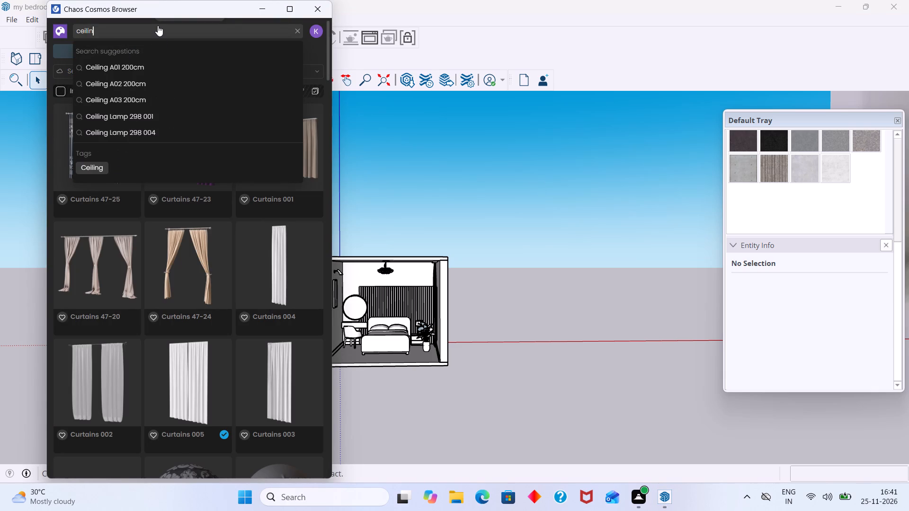
{"action": "type", "text": "g light"}
{"action": "key", "text": "Return"}
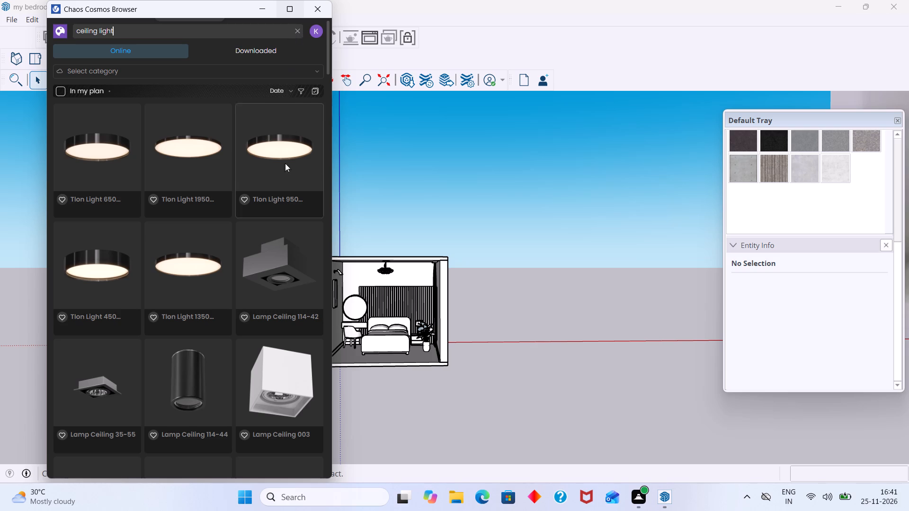
Browse the ceiling light models and download the Tetris A 152 023 recessed spotlight.
{"action": "scroll", "coordinate": [282, 172], "scroll_direction": "down", "scroll_amount": 2}
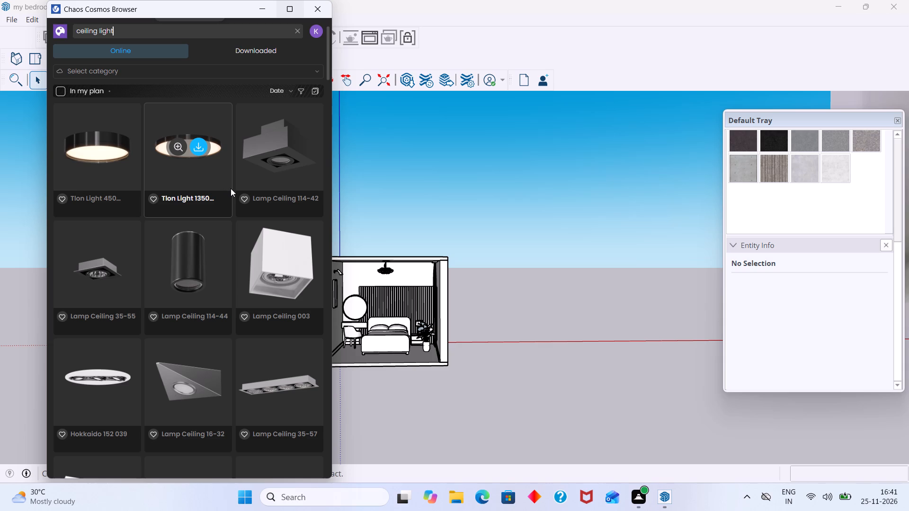
{"action": "scroll", "coordinate": [219, 193], "scroll_direction": "down", "scroll_amount": 4}
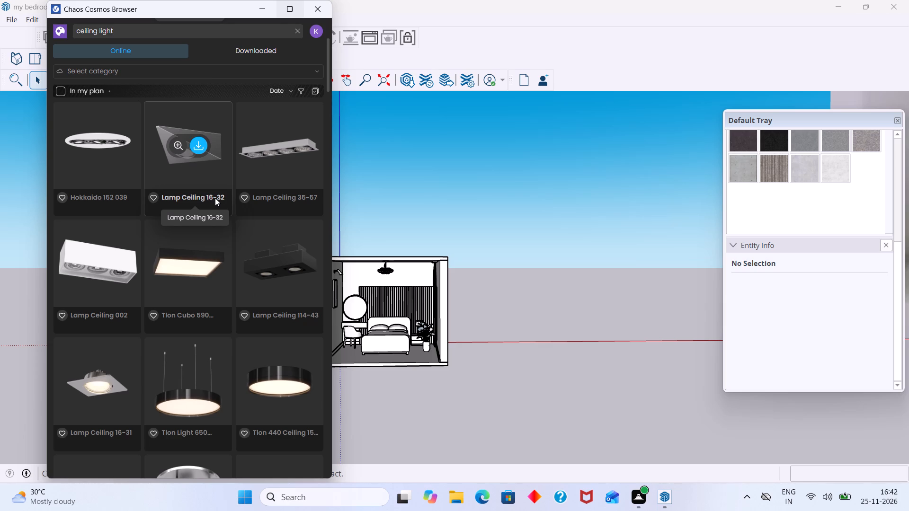
{"action": "scroll", "coordinate": [156, 232], "scroll_direction": "down", "scroll_amount": 3}
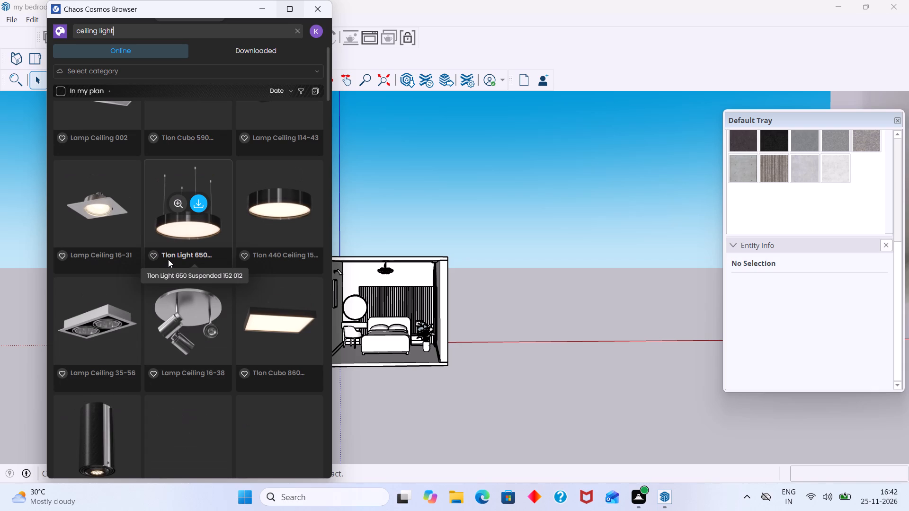
{"action": "scroll", "coordinate": [168, 265], "scroll_direction": "down", "scroll_amount": 3}
{"action": "scroll", "coordinate": [168, 325], "scroll_direction": "down", "scroll_amount": 1}
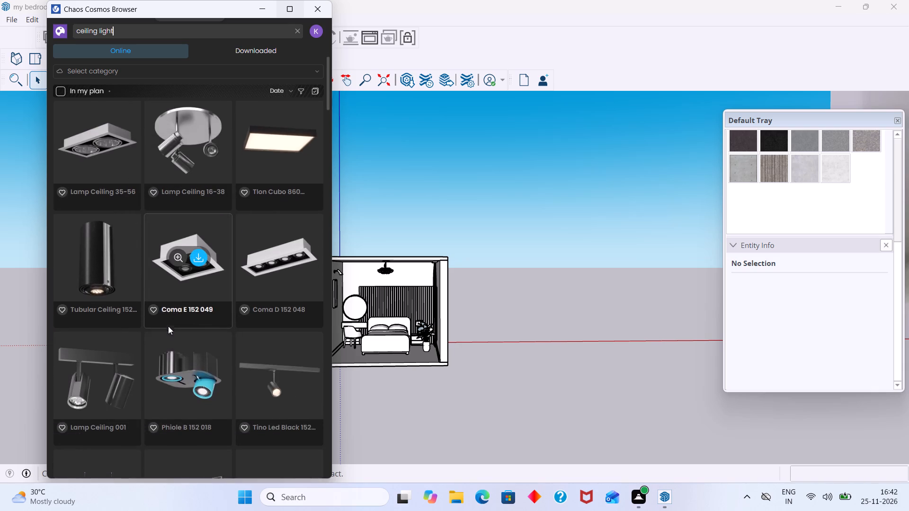
{"action": "scroll", "coordinate": [168, 326], "scroll_direction": "down", "scroll_amount": 5}
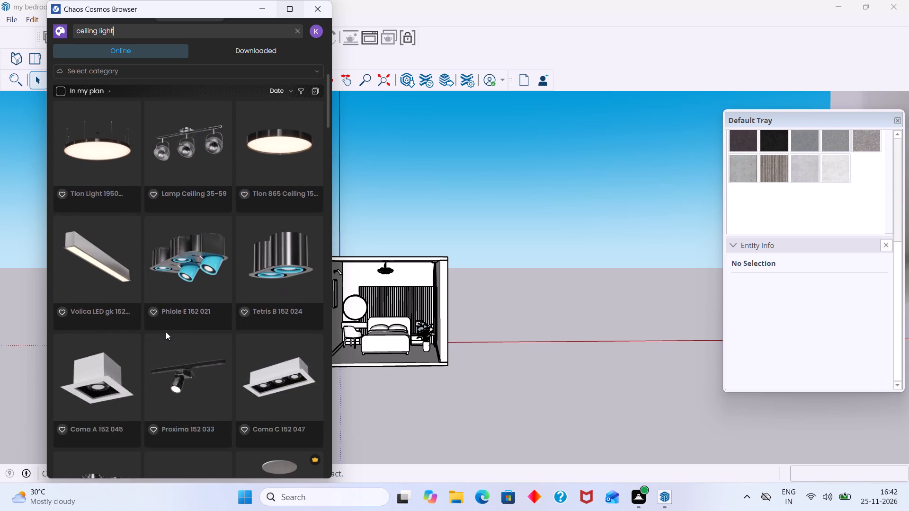
{"action": "scroll", "coordinate": [166, 333], "scroll_direction": "down", "scroll_amount": 6}
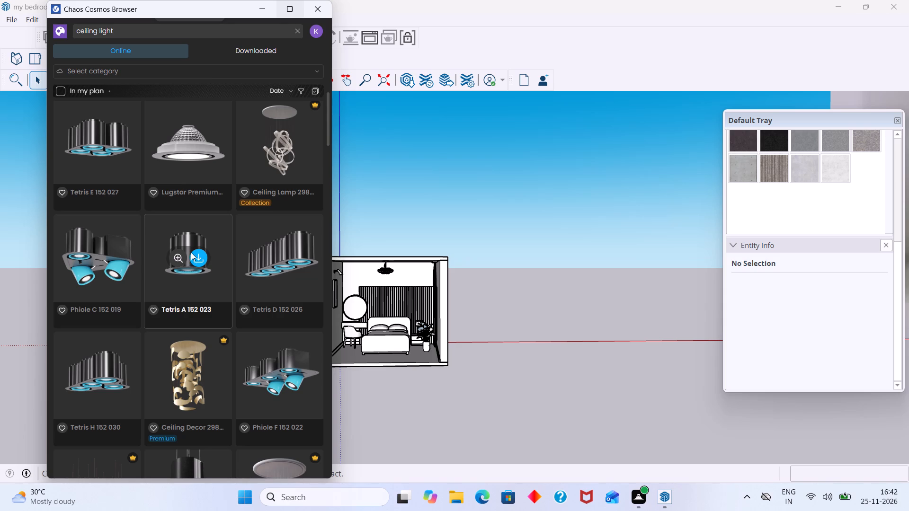
{"action": "left_click", "coordinate": [201, 257]}
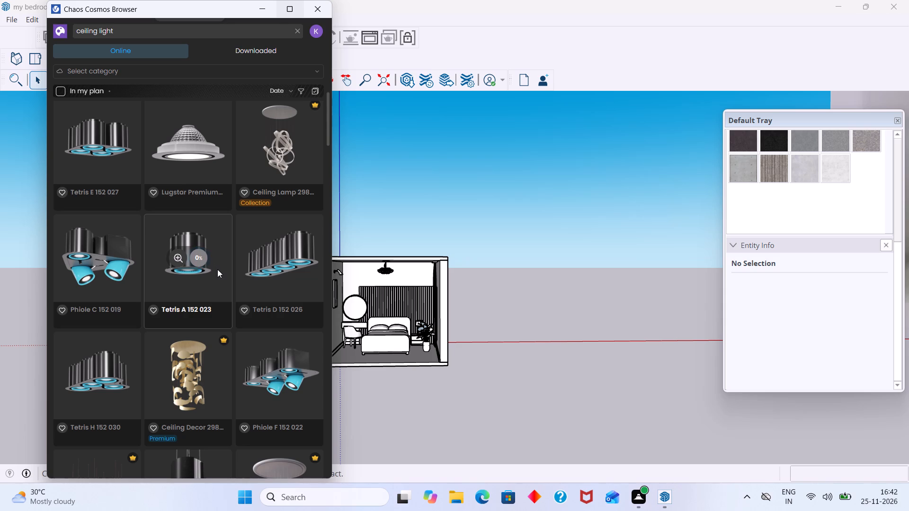
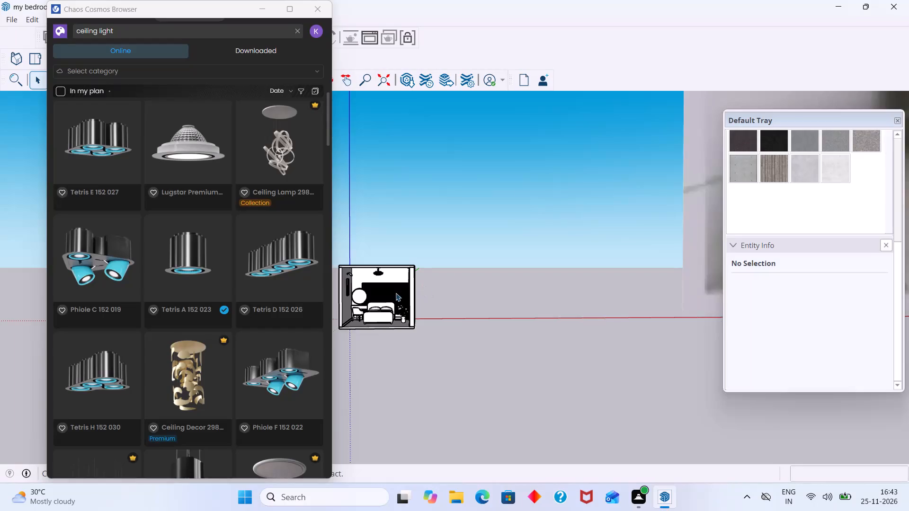
Import the Tetris A 152 023 spotlight and place a copy on the open ground in front of the room.
{"action": "scroll", "coordinate": [392, 293], "scroll_direction": "up", "scroll_amount": 5}
{"action": "middle_click_drag", "start_coordinate": [359, 309], "coordinate": [365, 308]}
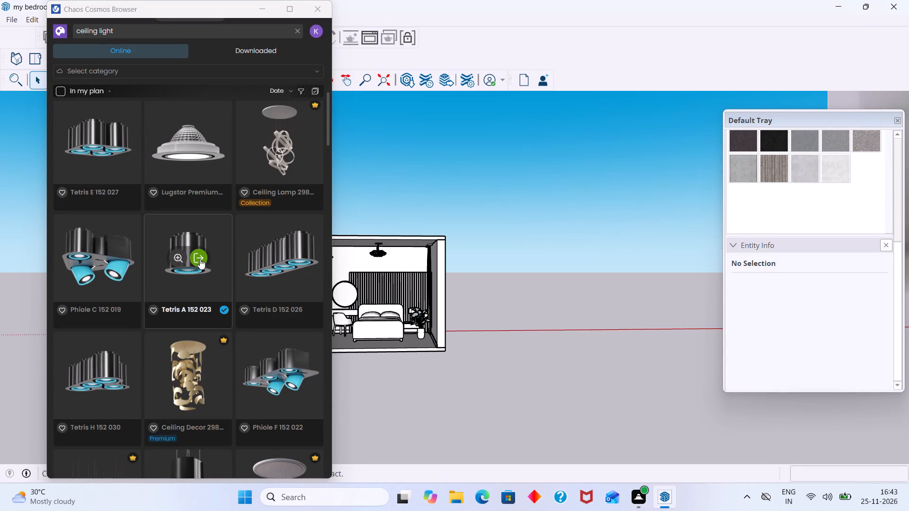
{"action": "left_click", "coordinate": [200, 259]}
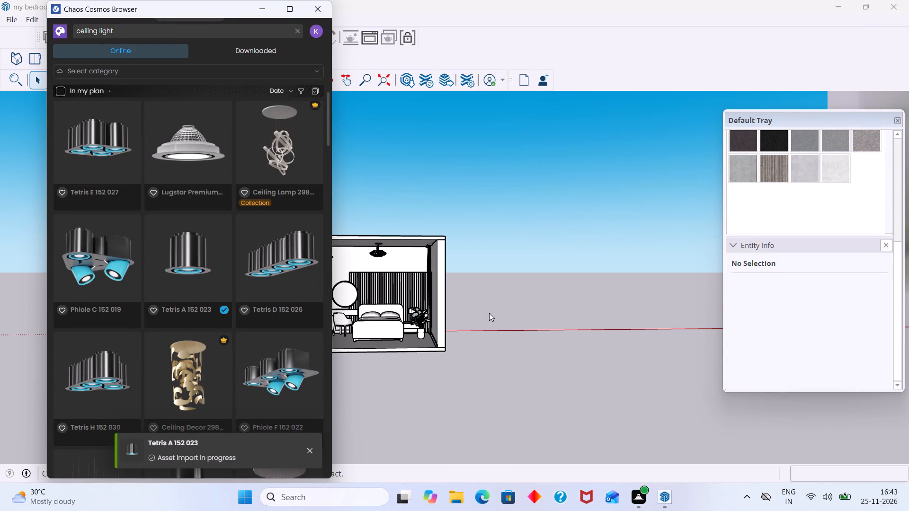
{"action": "scroll", "coordinate": [398, 363], "scroll_direction": "up", "scroll_amount": 2}
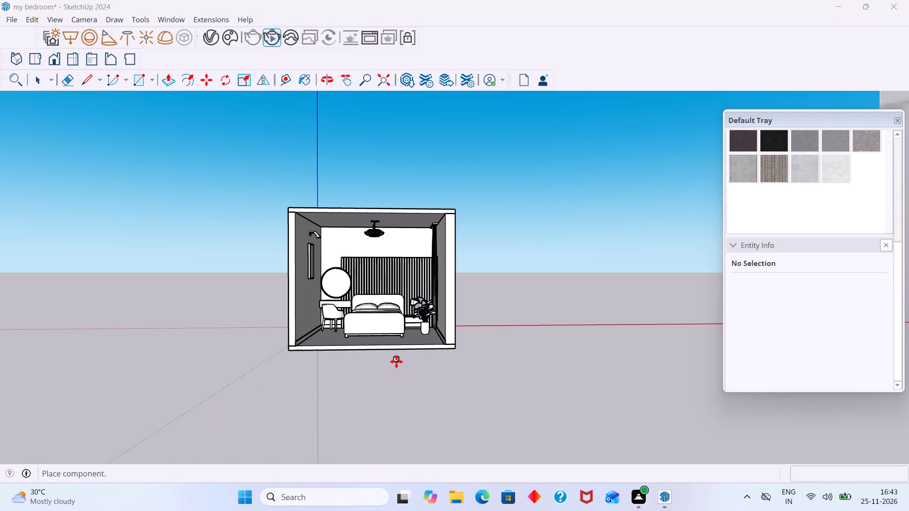
{"action": "left_click", "coordinate": [396, 360]}
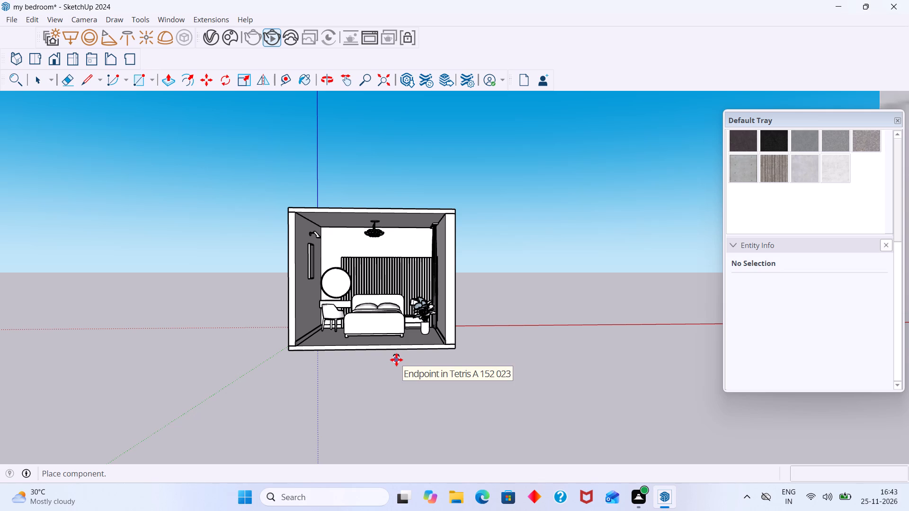
Place another Tetris A 152 023 spotlight on the ceiling near the picture-frame wall and close the Chaos Cosmos browser.
{"action": "scroll", "coordinate": [392, 356], "scroll_direction": "up", "scroll_amount": 8}
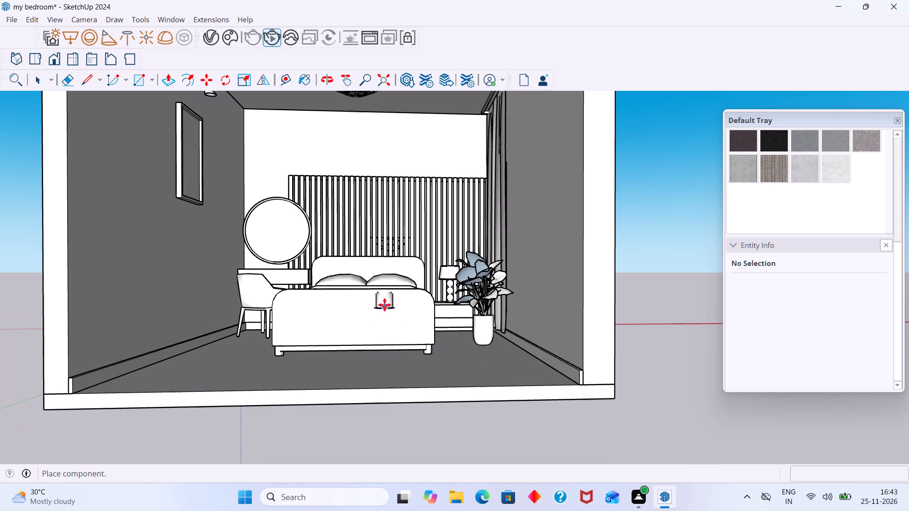
{"action": "scroll", "coordinate": [384, 295], "scroll_direction": "up", "scroll_amount": 7}
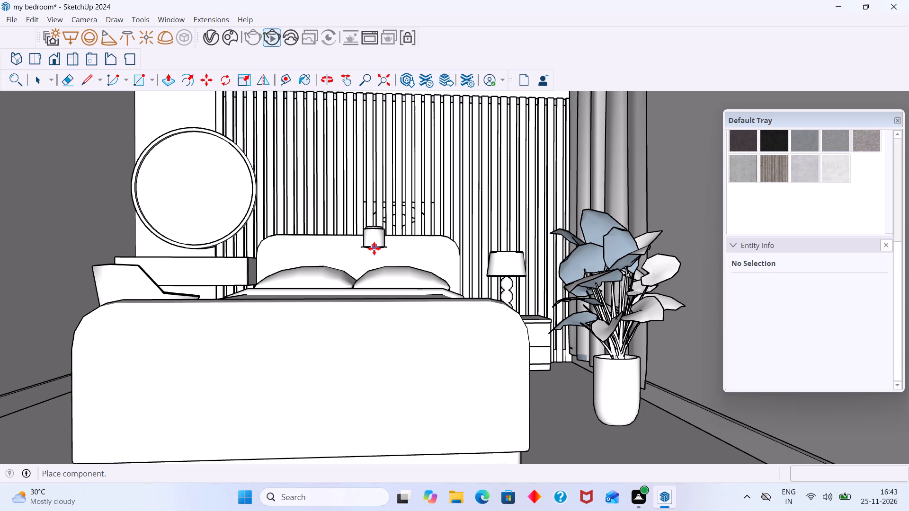
{"action": "scroll", "coordinate": [374, 248], "scroll_direction": "up", "scroll_amount": 1}
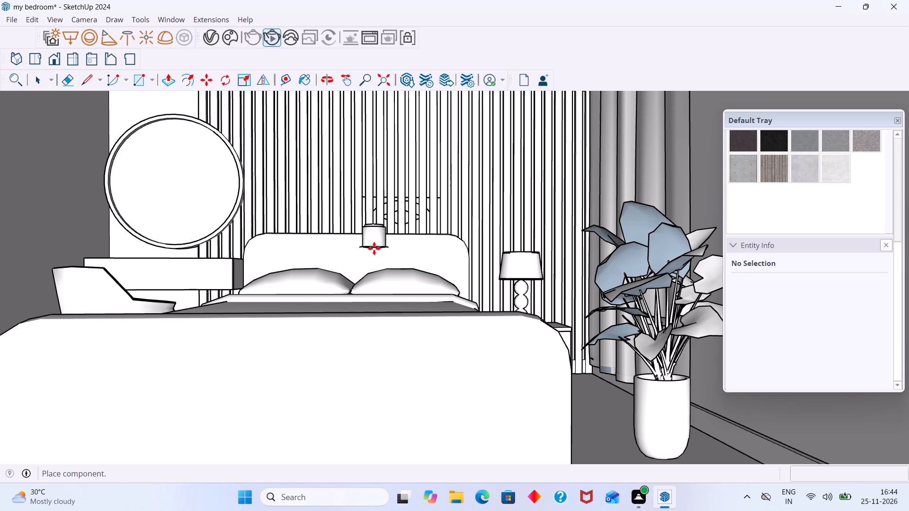
{"action": "scroll", "coordinate": [305, 213], "scroll_direction": "down", "scroll_amount": 8}
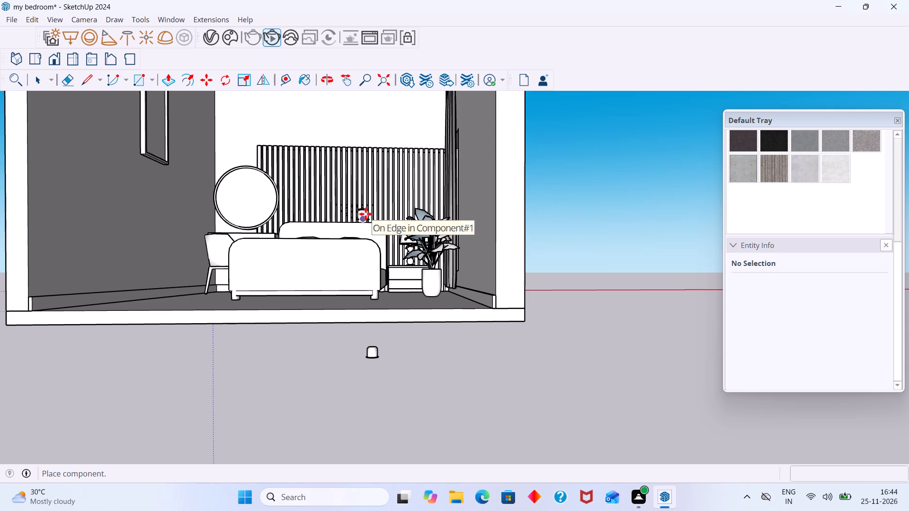
{"action": "scroll", "coordinate": [361, 211], "scroll_direction": "down", "scroll_amount": 7}
{"action": "scroll", "coordinate": [321, 166], "scroll_direction": "up", "scroll_amount": 1}
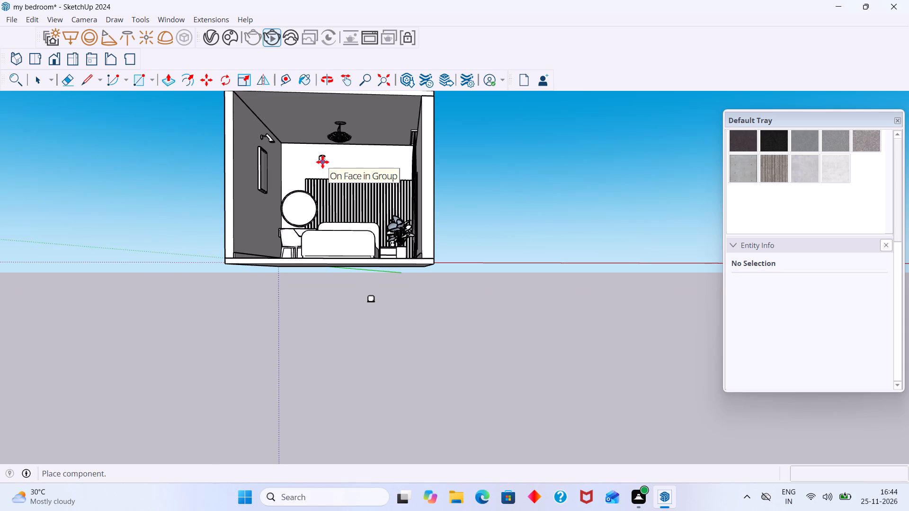
{"action": "middle_click_drag", "start_coordinate": [322, 162], "coordinate": [331, 190]}
{"action": "scroll", "coordinate": [298, 155], "scroll_direction": "up", "scroll_amount": 3}
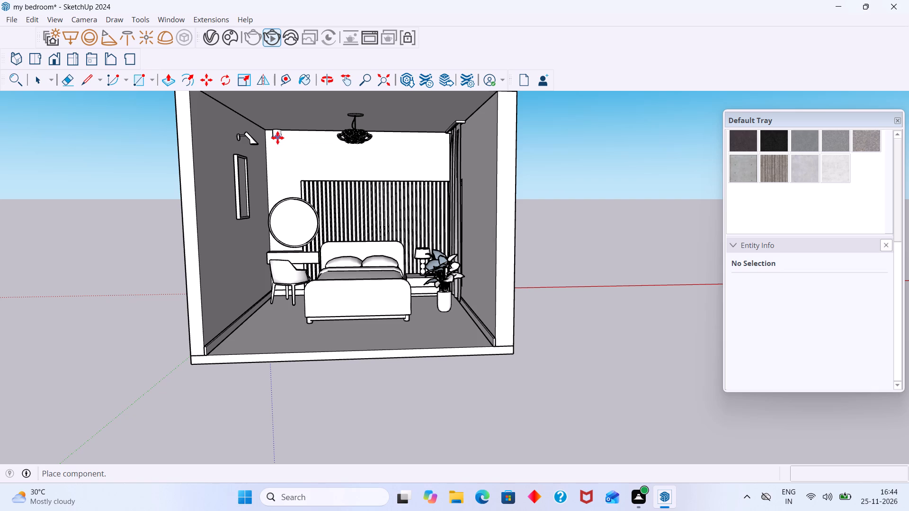
{"action": "middle_click_drag", "start_coordinate": [283, 126], "coordinate": [299, 190], "text": "shift"}
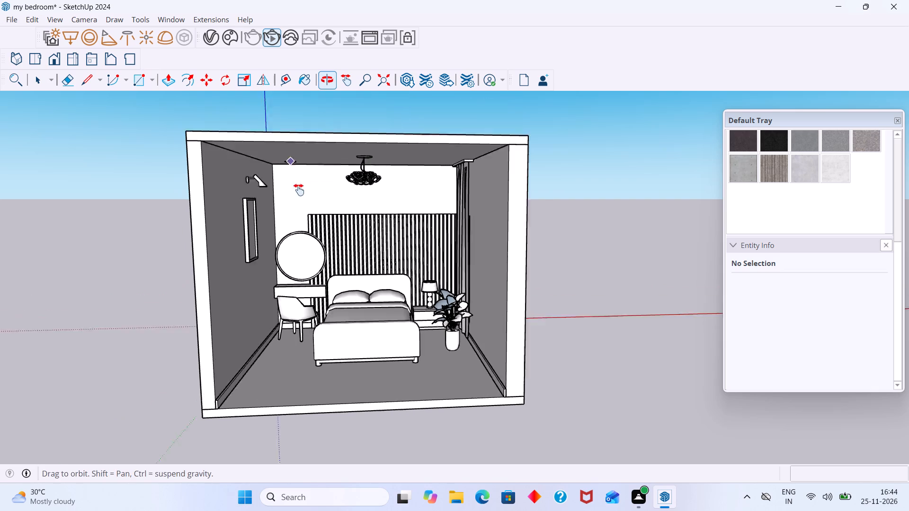
{"action": "middle_click_drag", "start_coordinate": [299, 190], "coordinate": [303, 198], "text": "shift"}
{"action": "middle_click_drag", "start_coordinate": [293, 185], "coordinate": [274, 152]}
{"action": "scroll", "coordinate": [274, 178], "scroll_direction": "up", "scroll_amount": 5}
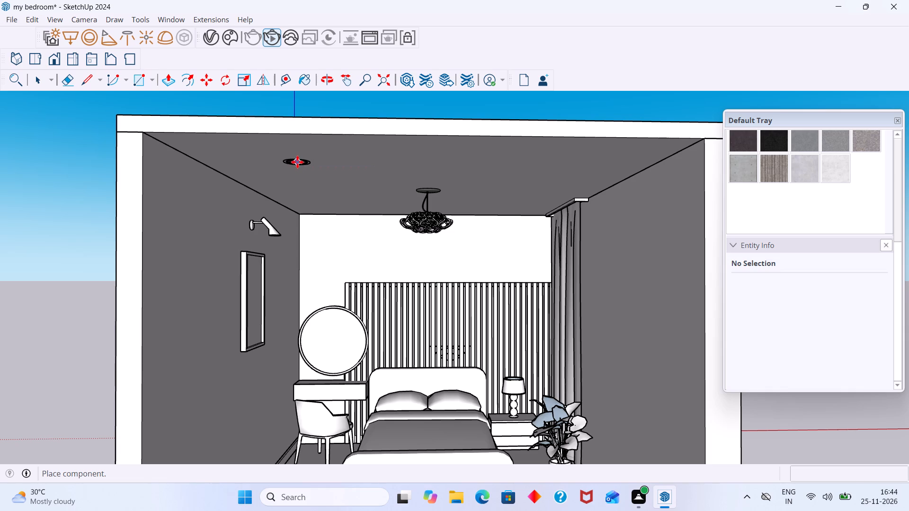
{"action": "middle_click_drag", "start_coordinate": [258, 197], "coordinate": [264, 213]}
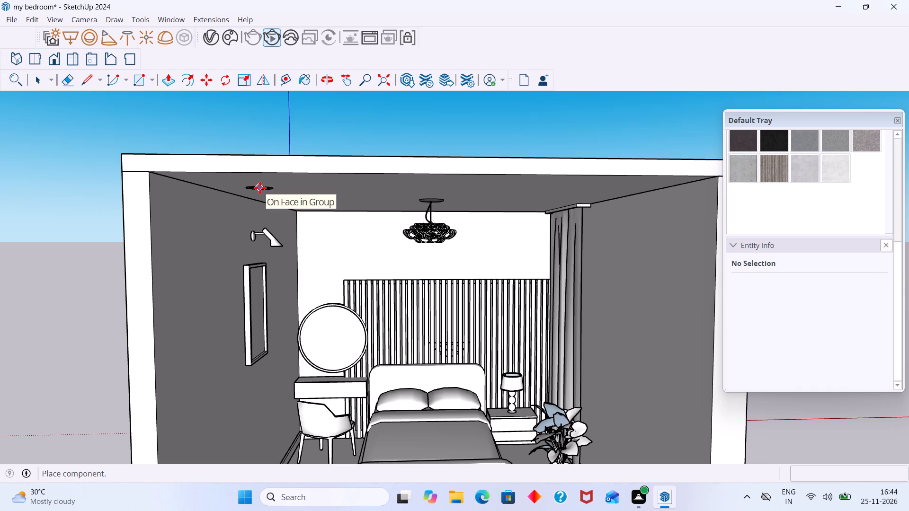
{"action": "left_click", "coordinate": [260, 188]}
{"action": "key", "text": "space"}
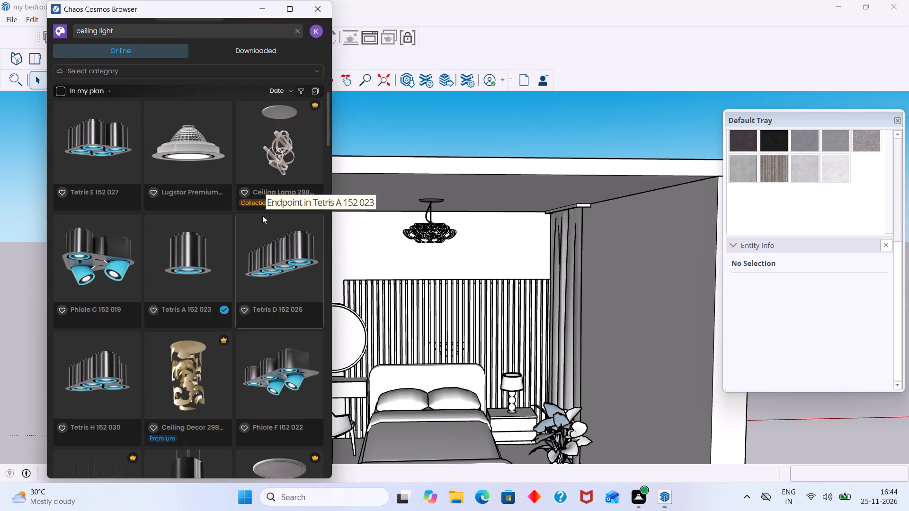
{"action": "middle_click_drag", "start_coordinate": [262, 216], "coordinate": [259, 201]}
{"action": "left_click", "coordinate": [318, 15]}
Examine how the placed spotlight sits in the ceiling, both up close and in relation to the pendant lamp.
{"action": "scroll", "coordinate": [324, 73], "scroll_direction": "down", "scroll_amount": 4}
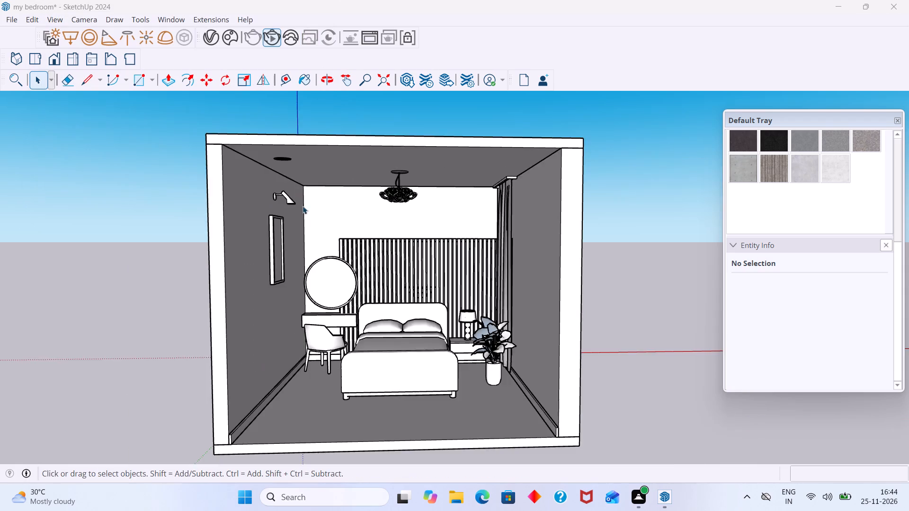
{"action": "middle_click_drag", "start_coordinate": [301, 206], "coordinate": [283, 154]}
{"action": "left_click", "coordinate": [210, 160]}
{"action": "left_click", "coordinate": [183, 159]}
{"action": "scroll", "coordinate": [190, 159], "scroll_direction": "down", "scroll_amount": 1}
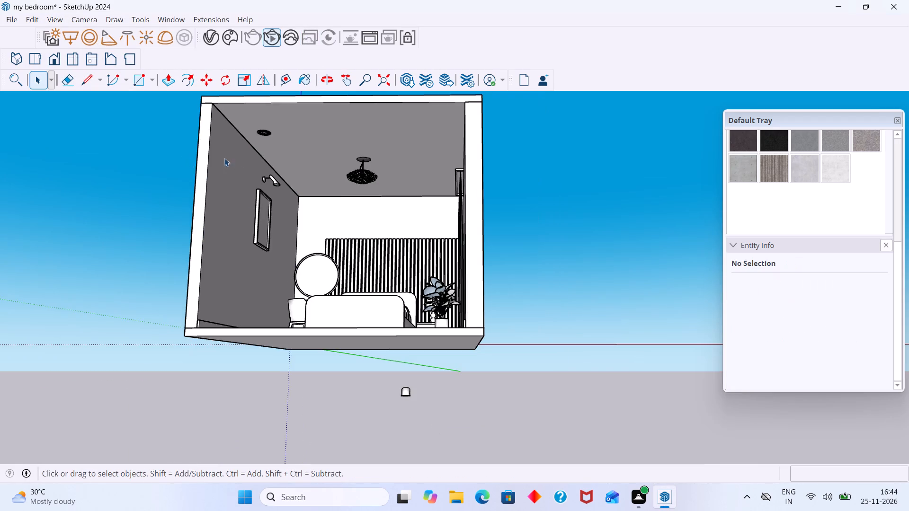
{"action": "middle_click_drag", "start_coordinate": [225, 158], "coordinate": [231, 214], "text": "shift"}
{"action": "scroll", "coordinate": [285, 189], "scroll_direction": "up", "scroll_amount": 16}
{"action": "middle_click_drag", "start_coordinate": [278, 173], "coordinate": [308, 155]}
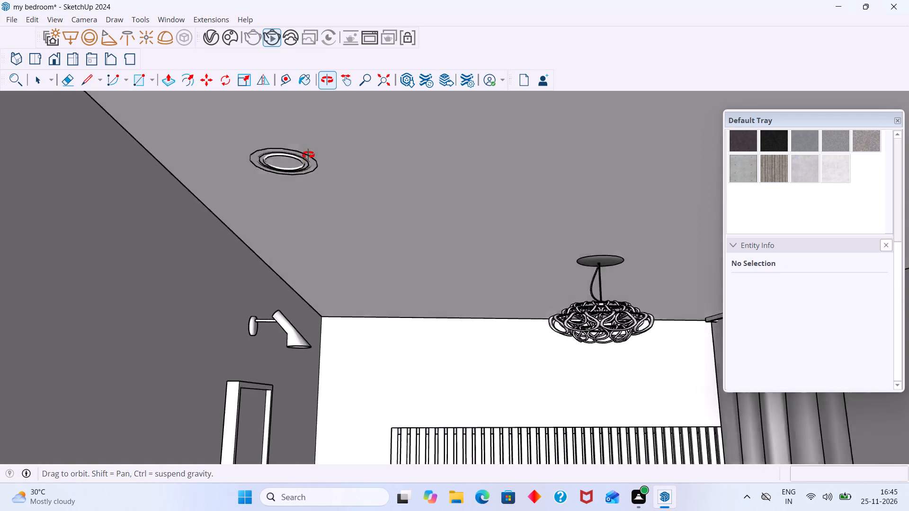
{"action": "middle_click_drag", "start_coordinate": [308, 155], "coordinate": [328, 145]}
{"action": "scroll", "coordinate": [319, 144], "scroll_direction": "up", "scroll_amount": 13}
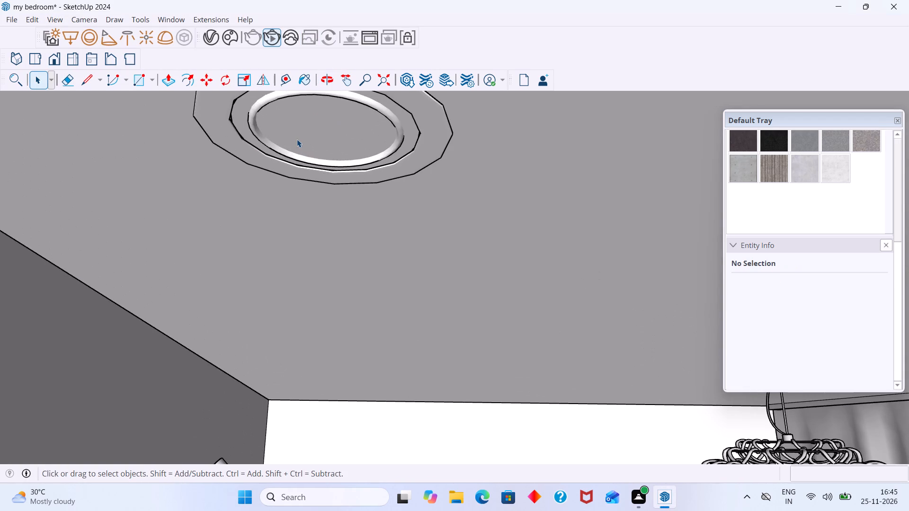
{"action": "scroll", "coordinate": [297, 139], "scroll_direction": "down", "scroll_amount": 14}
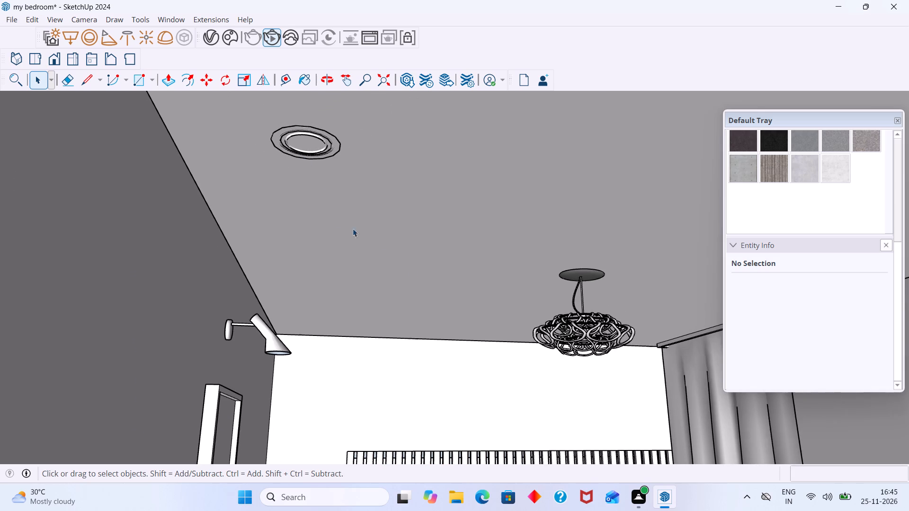
Create a guide line on the ceiling, offset 2' from the edge above the slatted bed wall.
{"action": "key", "text": "t"}
{"action": "left_click", "coordinate": [433, 339]}
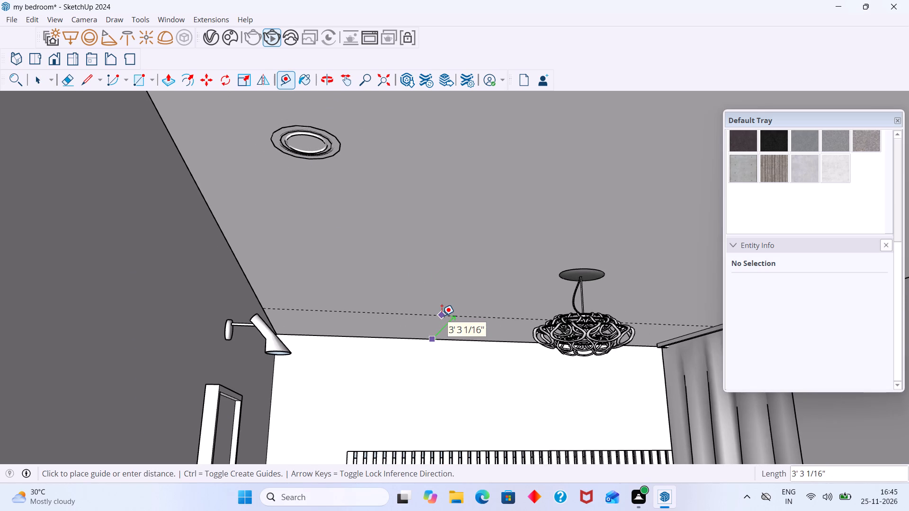
{"action": "type", "text": "2'"}
{"action": "key", "text": "Return"}
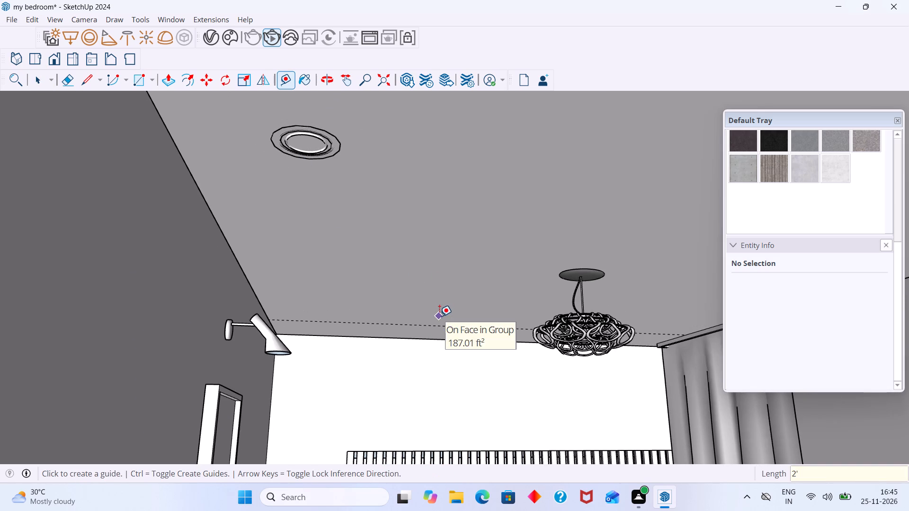
Create a guide line on the ceiling, offset 3' from the edge along the curtain-side wall.
{"action": "middle_click_drag", "start_coordinate": [457, 303], "coordinate": [420, 314]}
{"action": "scroll", "coordinate": [529, 290], "scroll_direction": "down", "scroll_amount": 7}
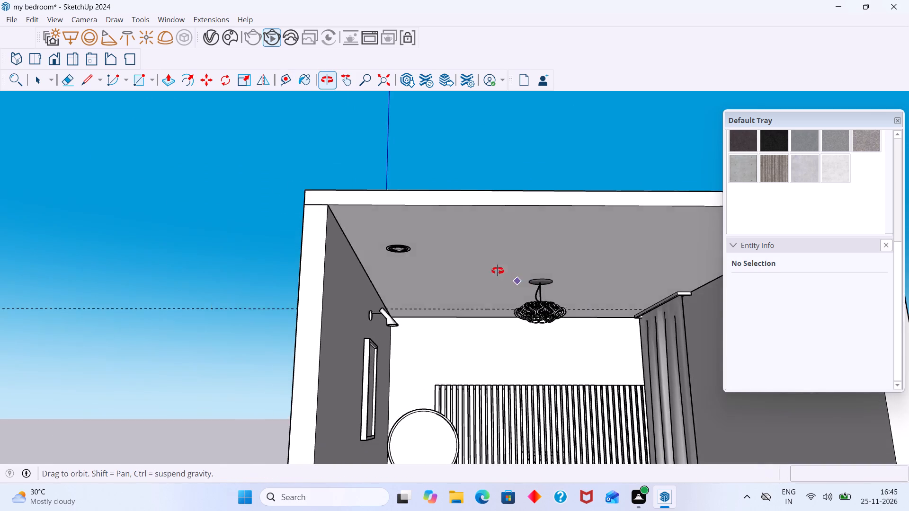
{"action": "middle_click_drag", "start_coordinate": [523, 256], "coordinate": [530, 224]}
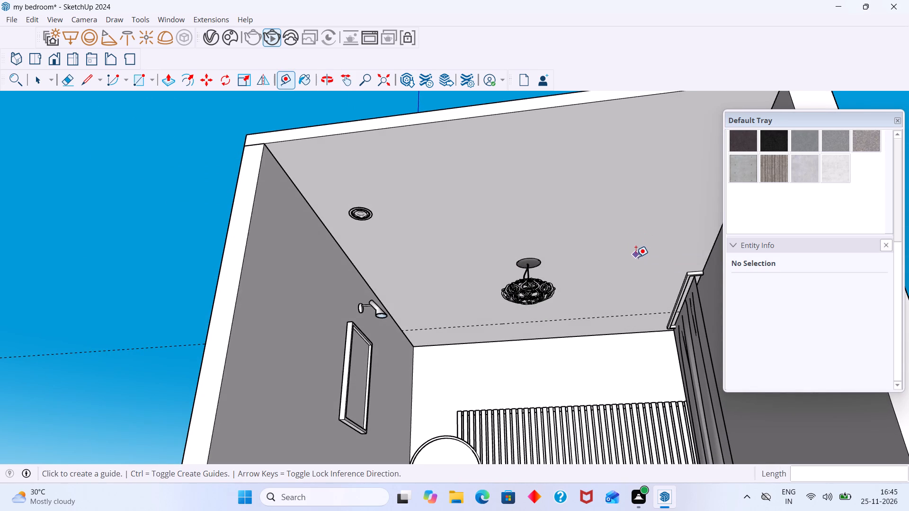
{"action": "middle_click_drag", "start_coordinate": [633, 257], "coordinate": [540, 237], "text": "shift"}
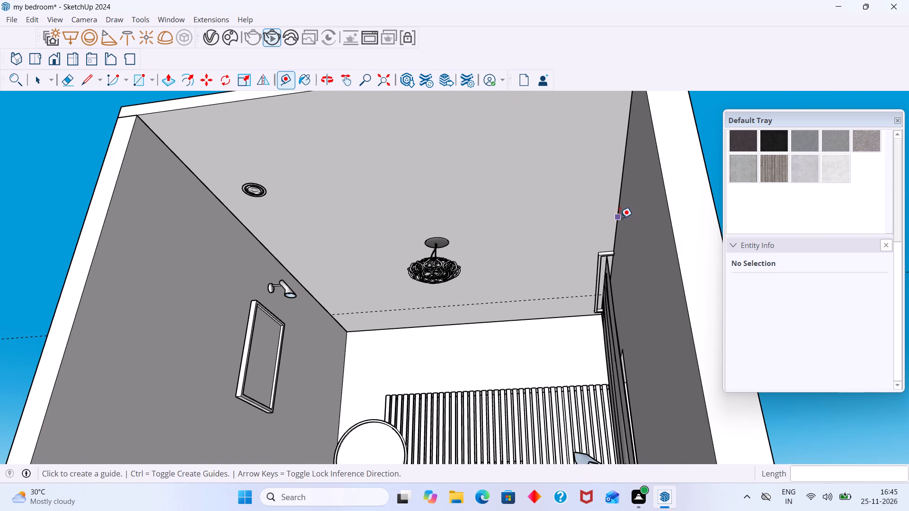
{"action": "left_click", "coordinate": [612, 217]}
{"action": "key", "text": "Escape"}
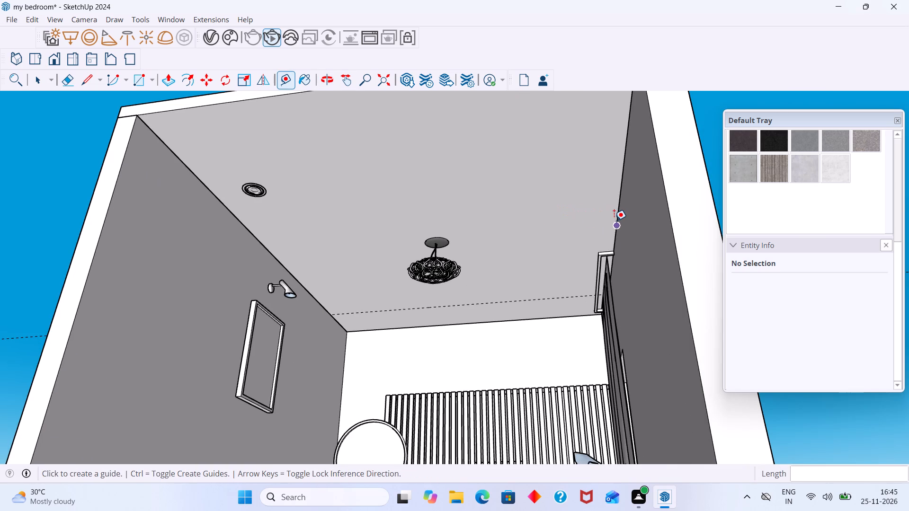
{"action": "left_click", "coordinate": [614, 220]}
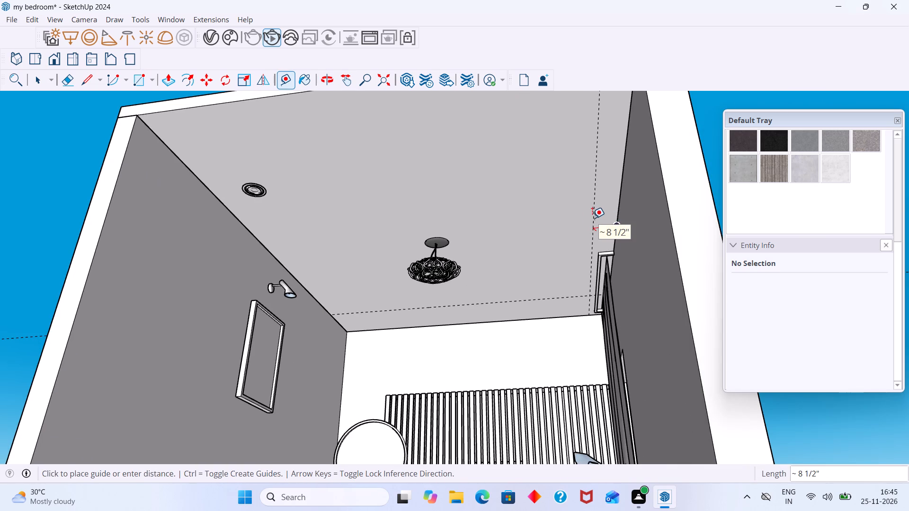
{"action": "key", "text": "3"}
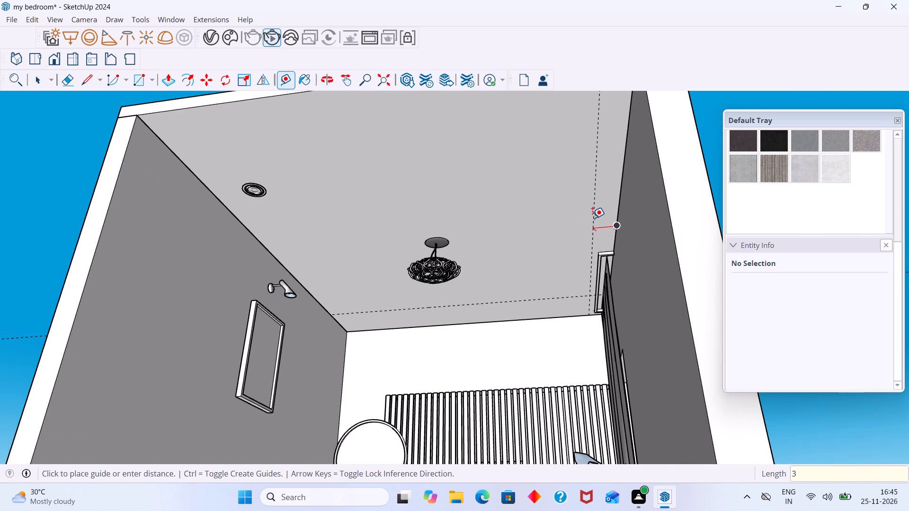
{"action": "key", "text": "apostrophe"}
{"action": "key", "text": "Return"}
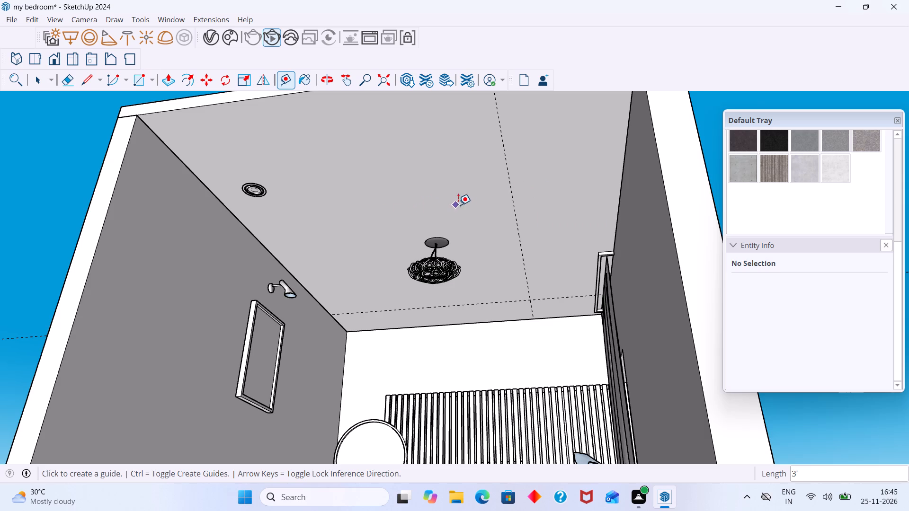
Create a parallel ceiling guide offset 6' from the curtain-side guide toward the picture-frame wall.
{"action": "middle_click_drag", "start_coordinate": [479, 220], "coordinate": [512, 226]}
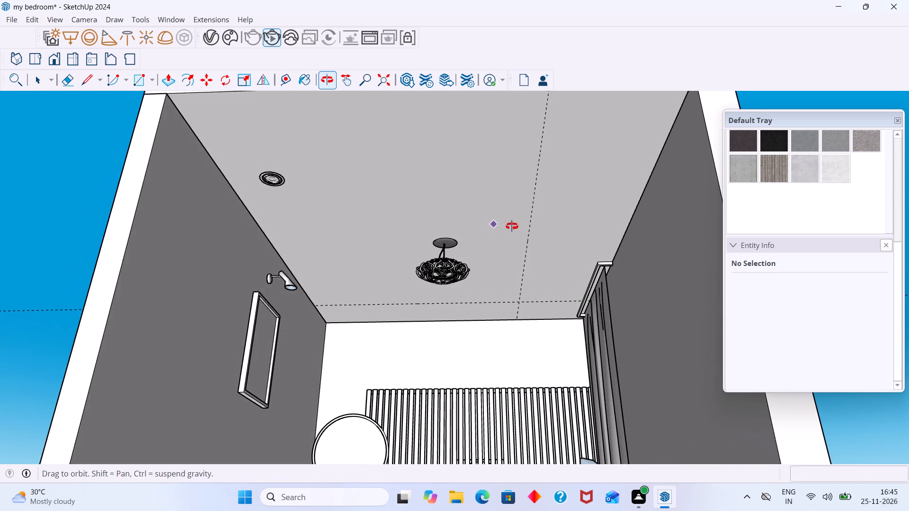
{"action": "middle_click_drag", "start_coordinate": [512, 226], "coordinate": [523, 226]}
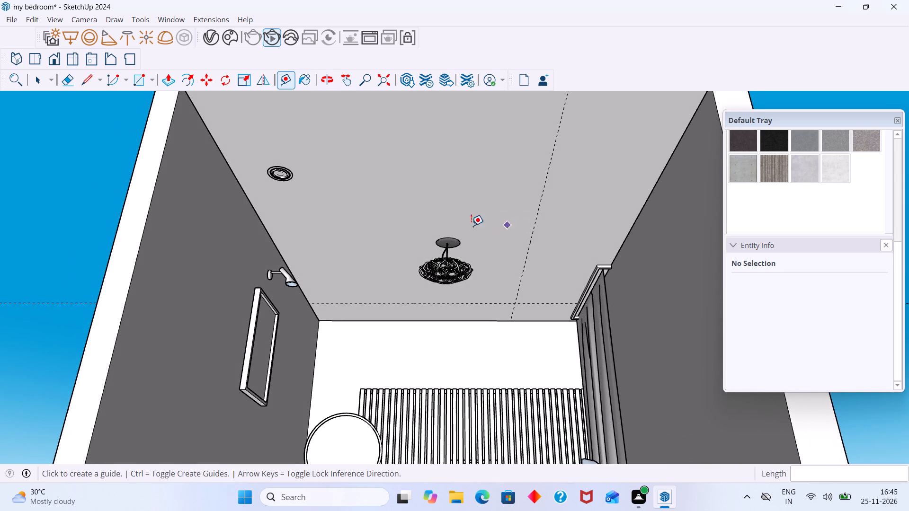
{"action": "left_click", "coordinate": [249, 199]}
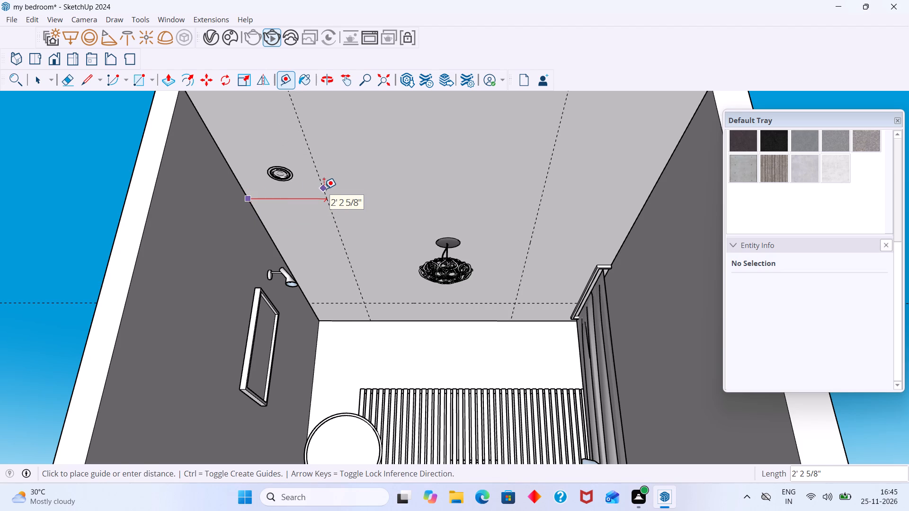
{"action": "key", "text": "Escape"}
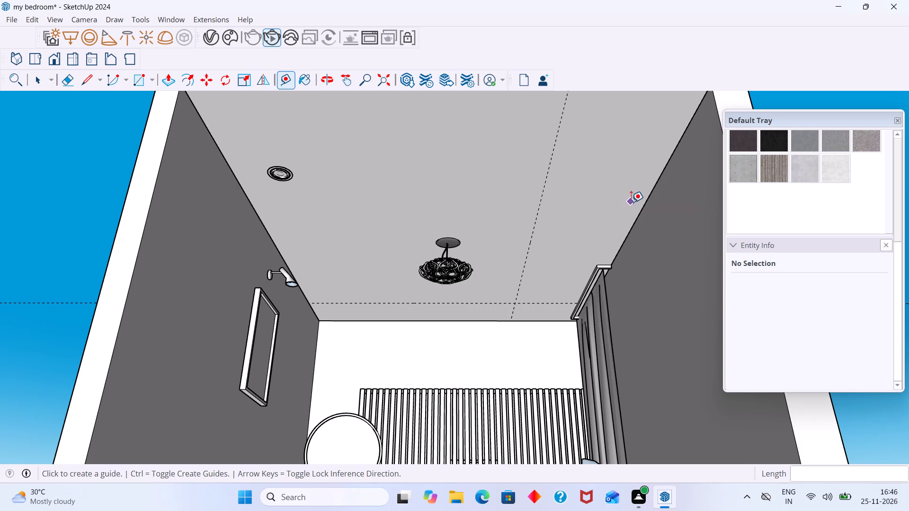
{"action": "left_click", "coordinate": [538, 206]}
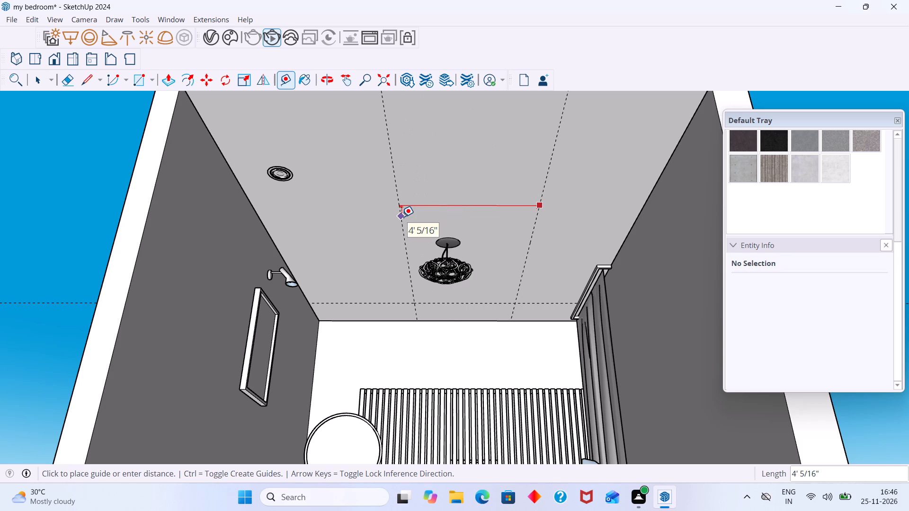
{"action": "key", "text": "6"}
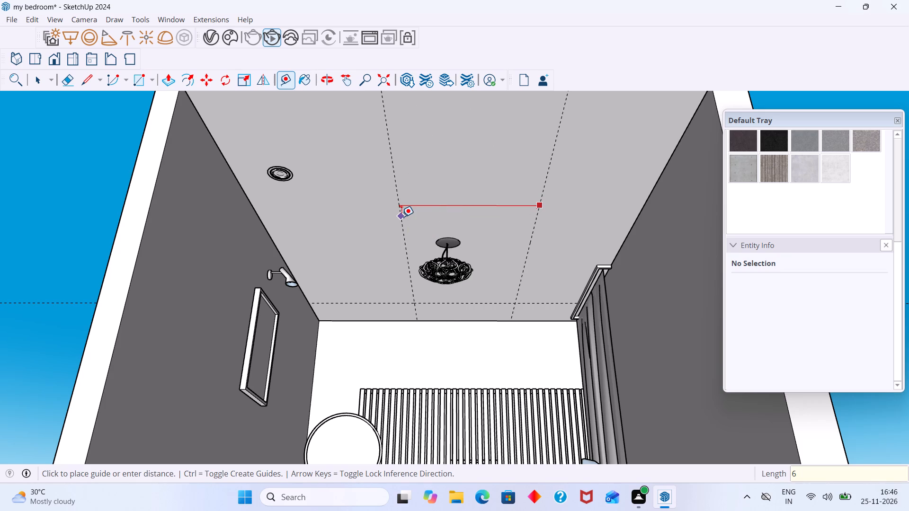
{"action": "key", "text": "apostrophe"}
{"action": "key", "text": "Return"}
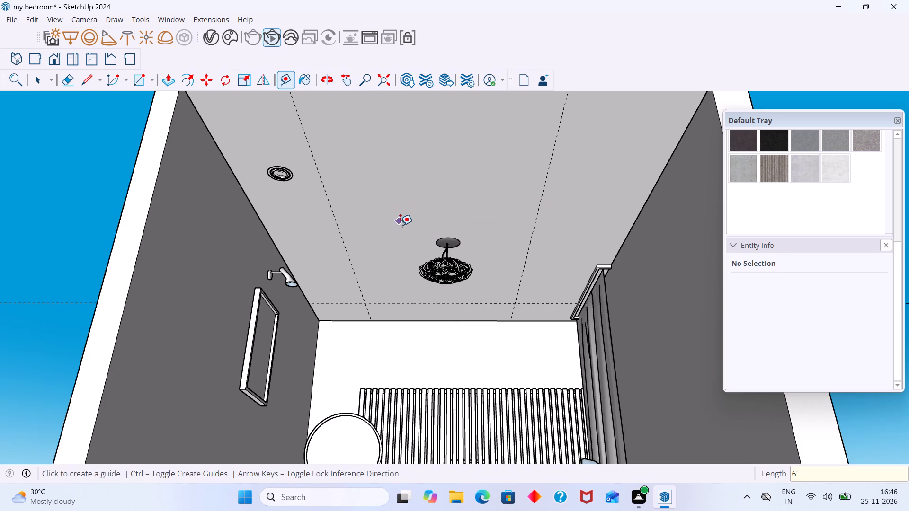
Create a ceiling guide offset 4' from the bed-wall guide toward the room's open side.
{"action": "left_click", "coordinate": [414, 303]}
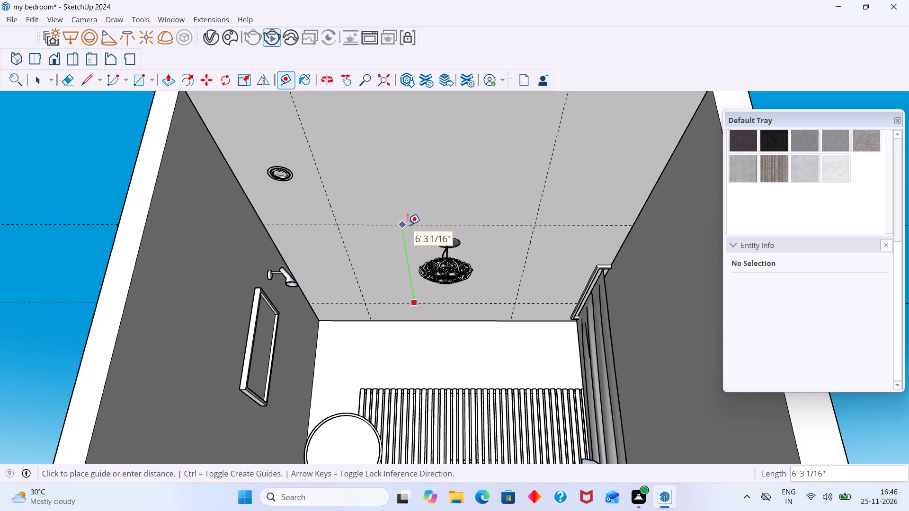
{"action": "type", "text": "4'"}
{"action": "key", "text": "Return"}
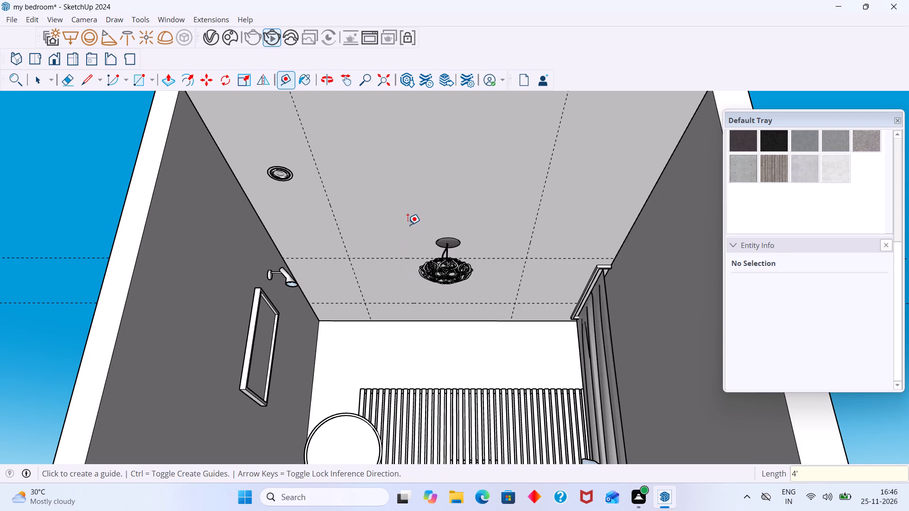
{"action": "scroll", "coordinate": [408, 225], "scroll_direction": "down", "scroll_amount": 5}
{"action": "key", "text": "space"}
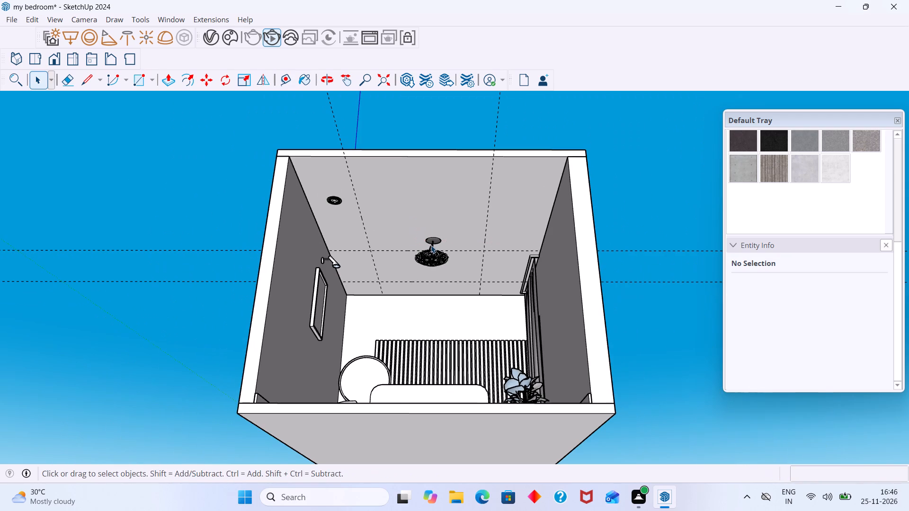
{"action": "middle_click_drag", "start_coordinate": [428, 287], "coordinate": [505, 230]}
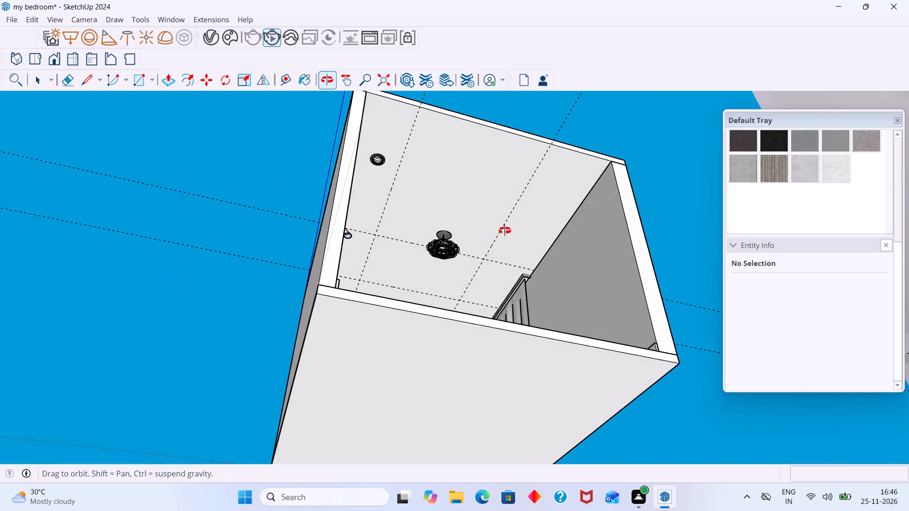
{"action": "middle_click_drag", "start_coordinate": [505, 230], "coordinate": [408, 295]}
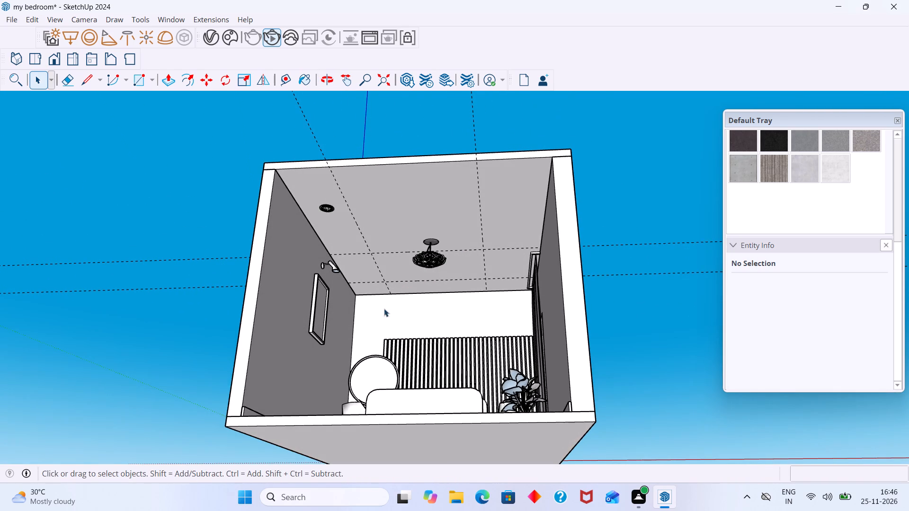
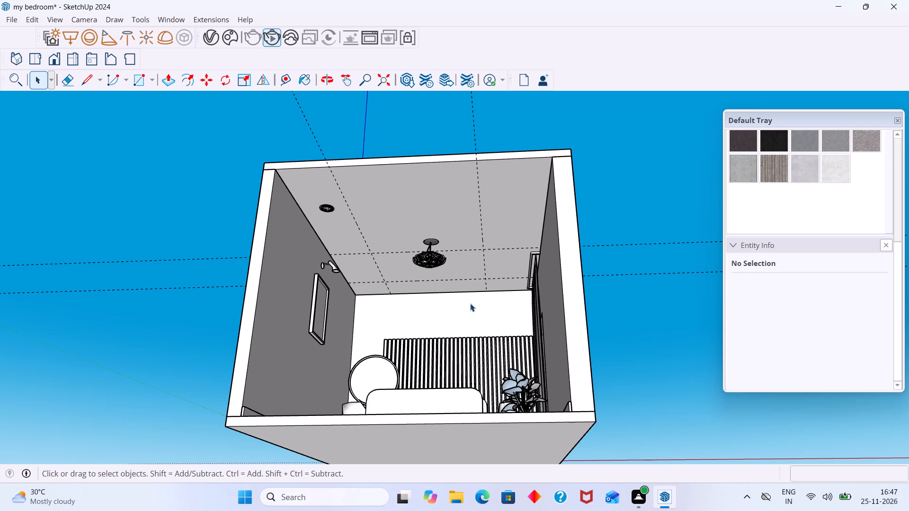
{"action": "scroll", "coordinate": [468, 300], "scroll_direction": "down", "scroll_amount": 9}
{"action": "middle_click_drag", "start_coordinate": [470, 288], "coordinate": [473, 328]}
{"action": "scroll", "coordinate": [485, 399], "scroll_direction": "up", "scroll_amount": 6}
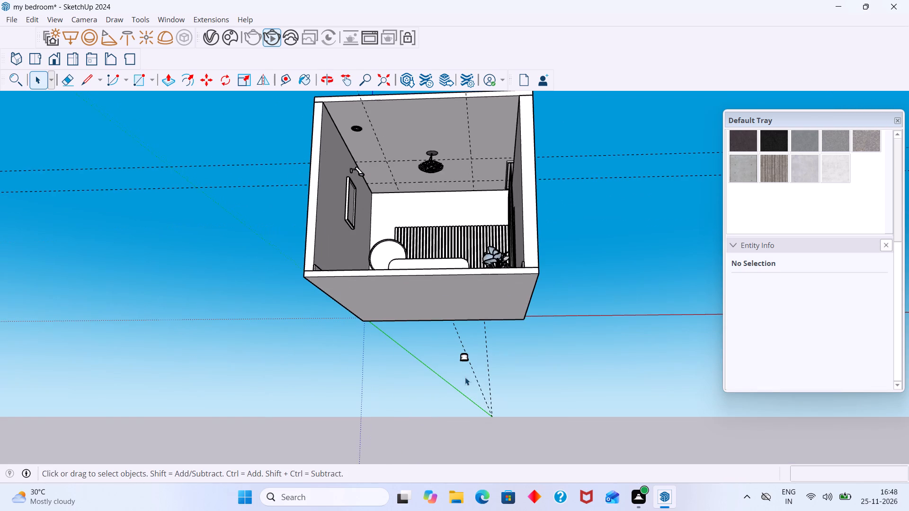
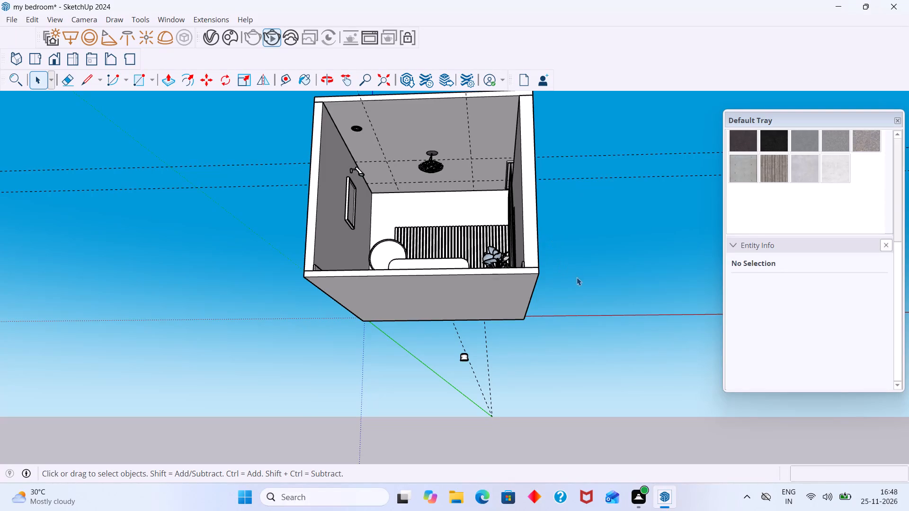
Move the loose Tetris A 152 023 ceiling spotlight about 9' onto the guide intersection nearest the back wall, beside the wall lamp.
{"action": "scroll", "coordinate": [426, 163], "scroll_direction": "up", "scroll_amount": 2}
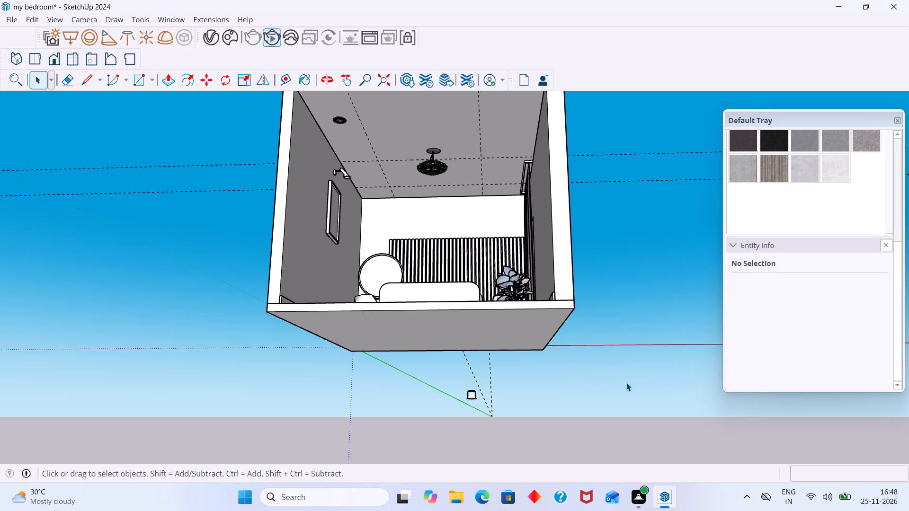
{"action": "middle_click_drag", "start_coordinate": [401, 163], "coordinate": [386, 232]}
{"action": "scroll", "coordinate": [392, 194], "scroll_direction": "down", "scroll_amount": 5}
{"action": "middle_click_drag", "start_coordinate": [395, 173], "coordinate": [418, 83]}
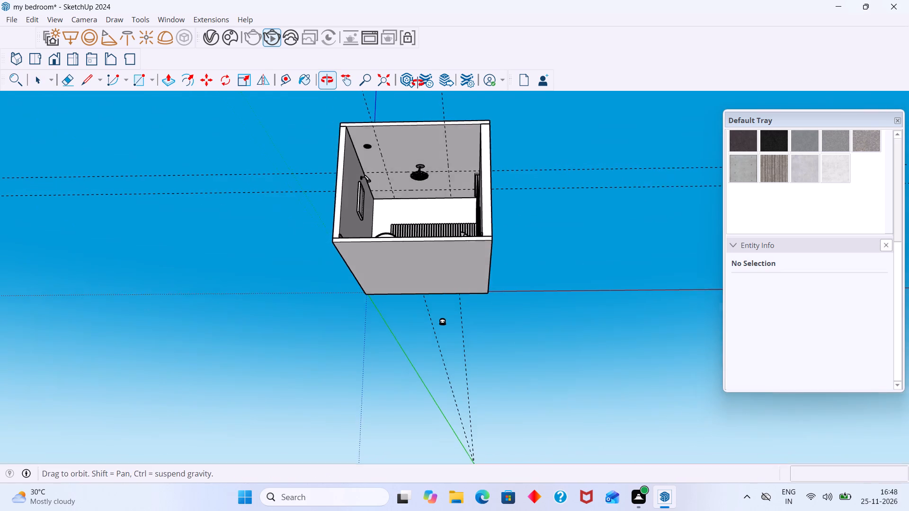
{"action": "middle_click_drag", "start_coordinate": [418, 83], "coordinate": [418, 86]}
{"action": "scroll", "coordinate": [423, 169], "scroll_direction": "up", "scroll_amount": 2}
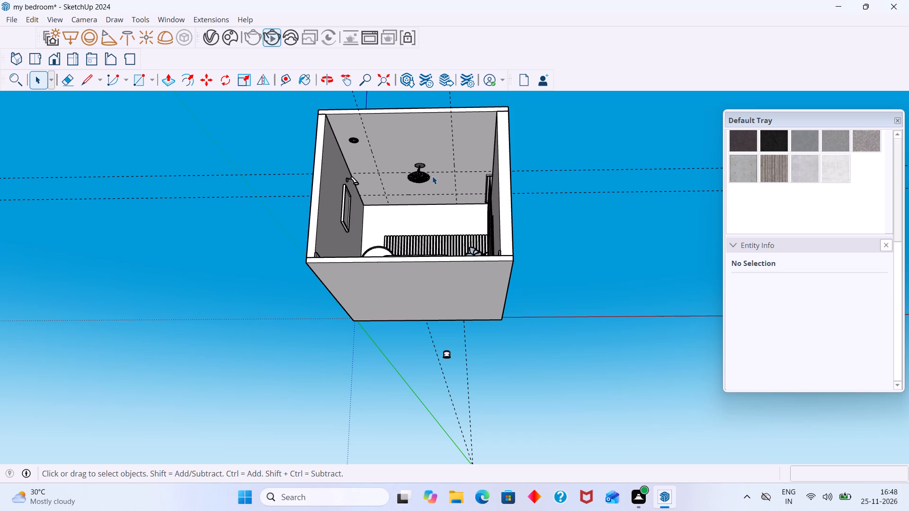
{"action": "scroll", "coordinate": [391, 141], "scroll_direction": "up", "scroll_amount": 3}
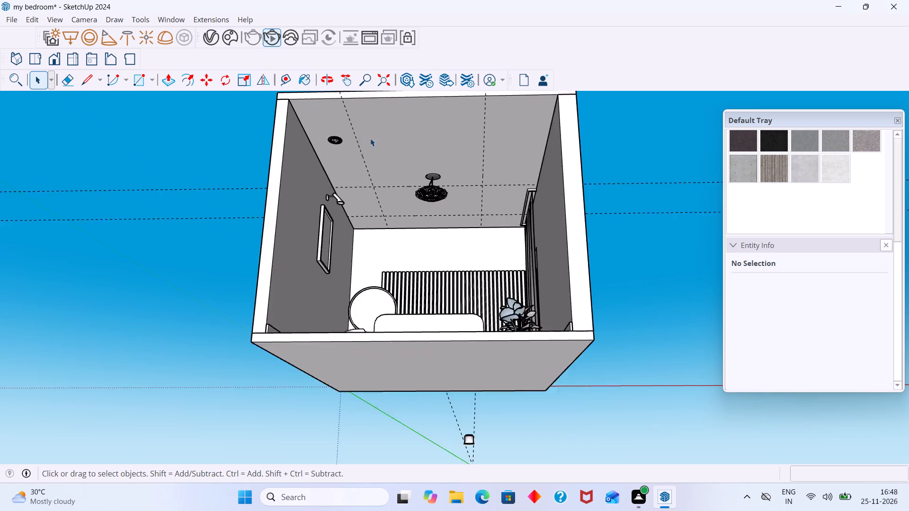
{"action": "scroll", "coordinate": [370, 138], "scroll_direction": "up", "scroll_amount": 7}
{"action": "left_click", "coordinate": [334, 140]}
{"action": "key", "text": "m"}
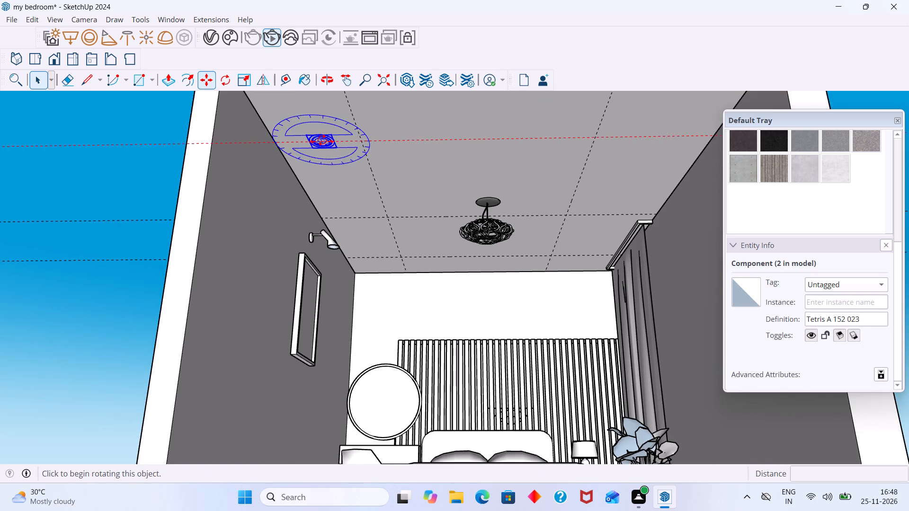
{"action": "scroll", "coordinate": [312, 142], "scroll_direction": "up", "scroll_amount": 6}
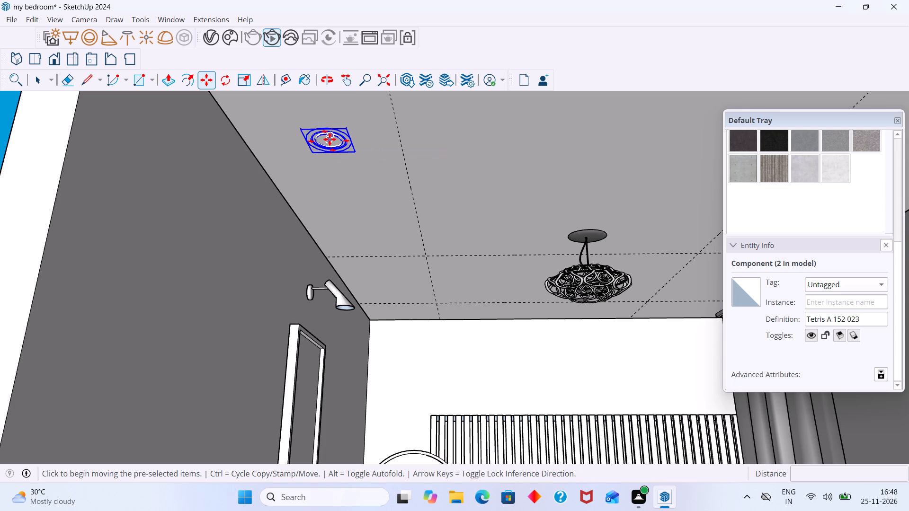
{"action": "left_click", "coordinate": [327, 142]}
{"action": "scroll", "coordinate": [437, 322], "scroll_direction": "up", "scroll_amount": 6}
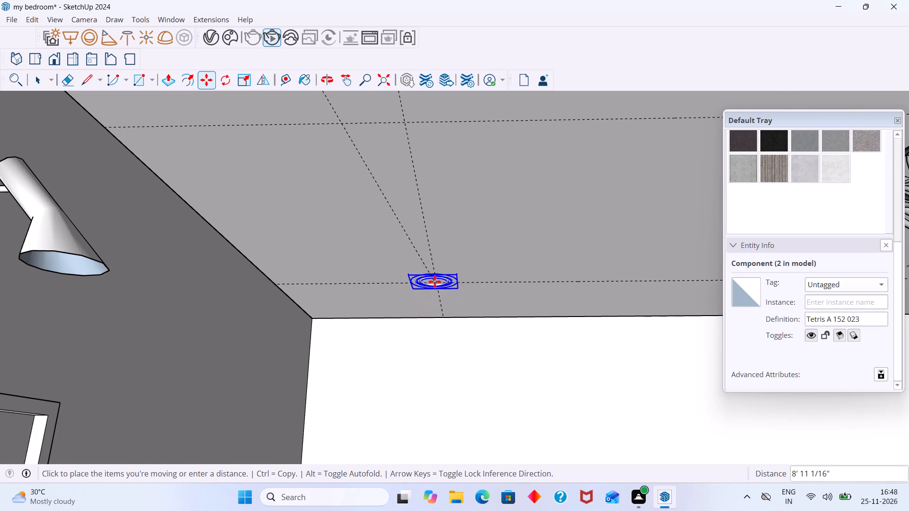
{"action": "scroll", "coordinate": [436, 286], "scroll_direction": "up", "scroll_amount": 5}
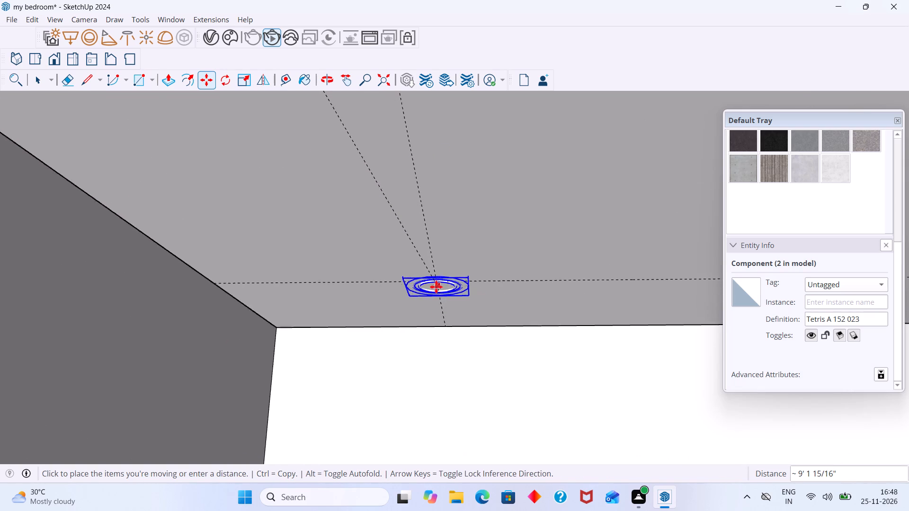
{"action": "scroll", "coordinate": [436, 287], "scroll_direction": "up", "scroll_amount": 3}
{"action": "left_click", "coordinate": [436, 277]}
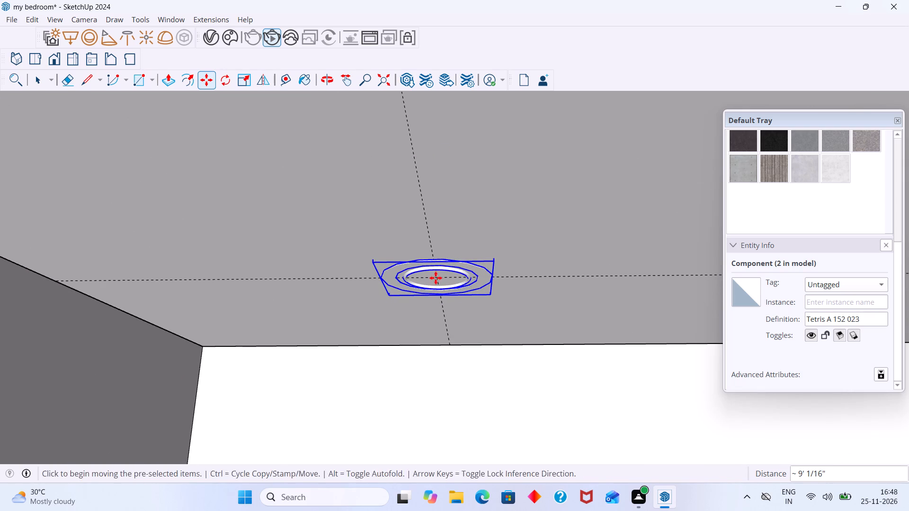
{"action": "key", "text": "space"}
Copy the spotlight about 6' along the rear guide line to its intersection on the curtain side.
{"action": "scroll", "coordinate": [493, 267], "scroll_direction": "down", "scroll_amount": 19}
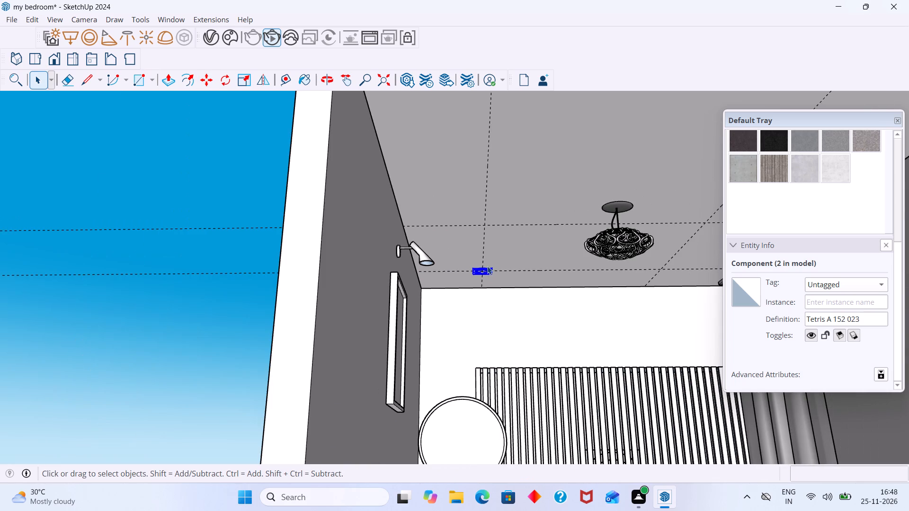
{"action": "middle_click_drag", "start_coordinate": [483, 261], "coordinate": [376, 225], "text": "shift"}
{"action": "scroll", "coordinate": [383, 238], "scroll_direction": "up", "scroll_amount": 9}
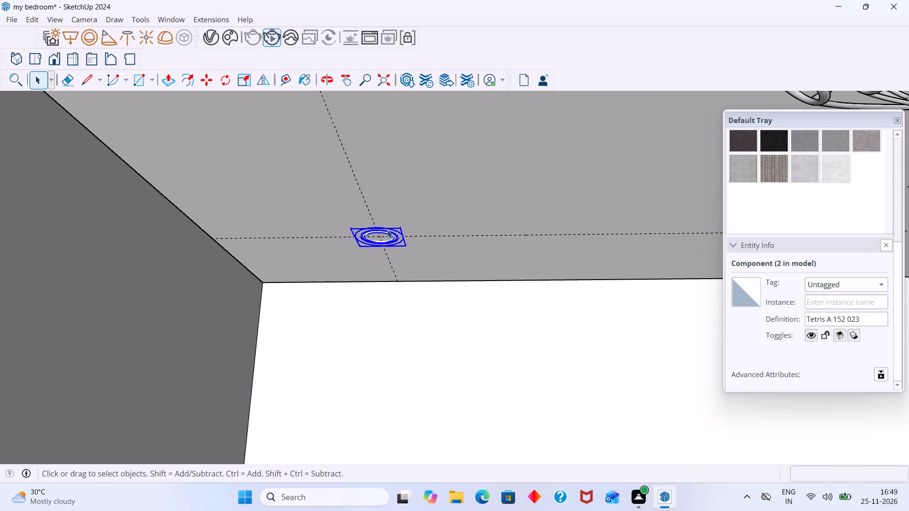
{"action": "key", "text": "m"}
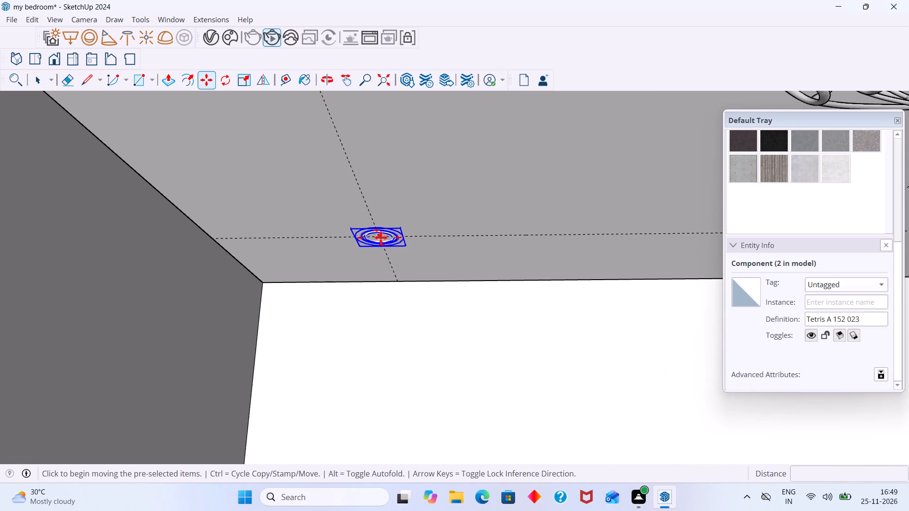
{"action": "left_click", "coordinate": [381, 238]}
{"action": "middle_click_drag", "start_coordinate": [517, 238], "coordinate": [229, 227]}
{"action": "scroll", "coordinate": [232, 227], "scroll_direction": "up", "scroll_amount": 1, "text": "shift"}
{"action": "scroll", "coordinate": [585, 221], "scroll_direction": "up", "scroll_amount": 5}
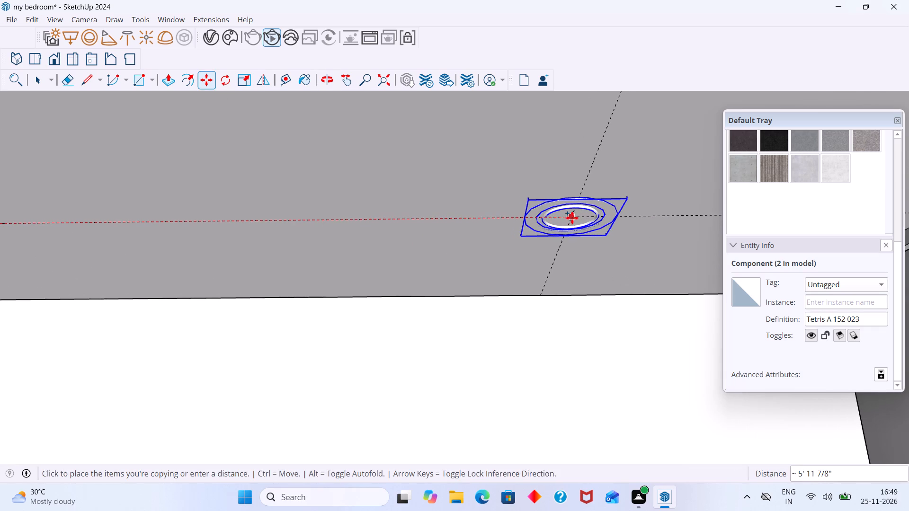
{"action": "left_click", "coordinate": [575, 218]}
{"action": "key", "text": "space"}
{"action": "scroll", "coordinate": [592, 219], "scroll_direction": "down", "scroll_amount": 6}
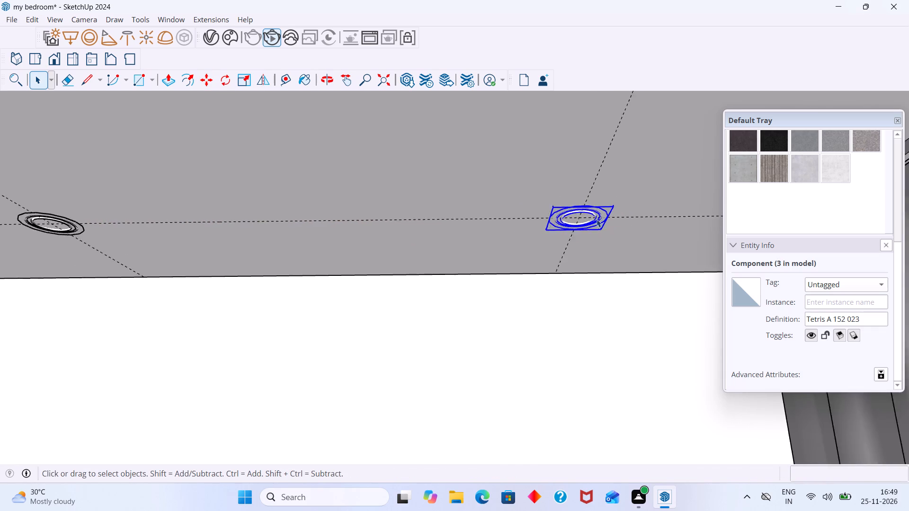
{"action": "scroll", "coordinate": [597, 219], "scroll_direction": "down", "scroll_amount": 20}
{"action": "scroll", "coordinate": [597, 219], "scroll_direction": "down", "scroll_amount": 4}
{"action": "scroll", "coordinate": [597, 228], "scroll_direction": "up", "scroll_amount": 3}
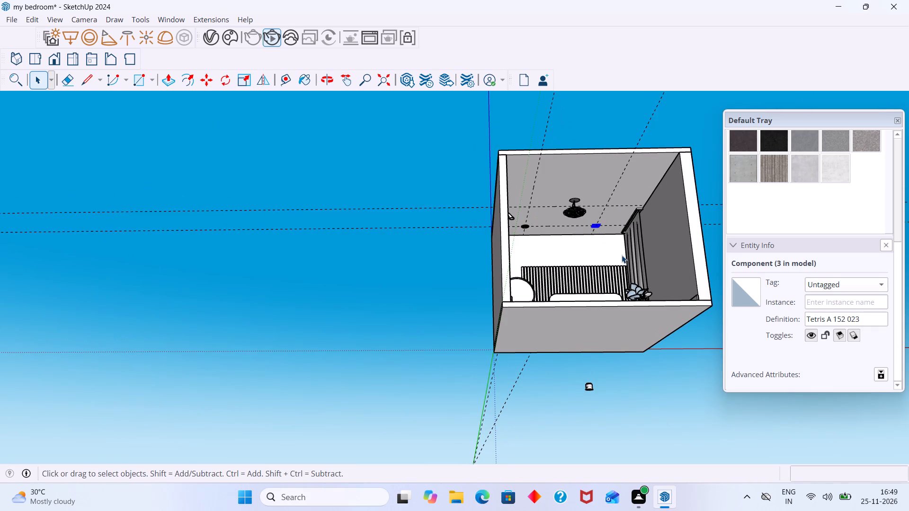
{"action": "left_click", "coordinate": [675, 388]}
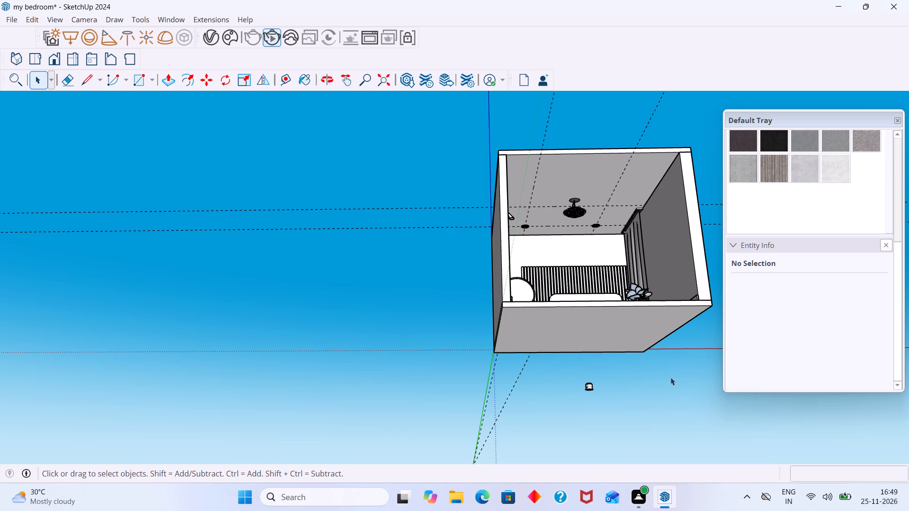
Copy both rear spotlights together about 3' 11" away from the back wall onto the parallel guide line's intersections.
{"action": "scroll", "coordinate": [526, 217], "scroll_direction": "up", "scroll_amount": 8}
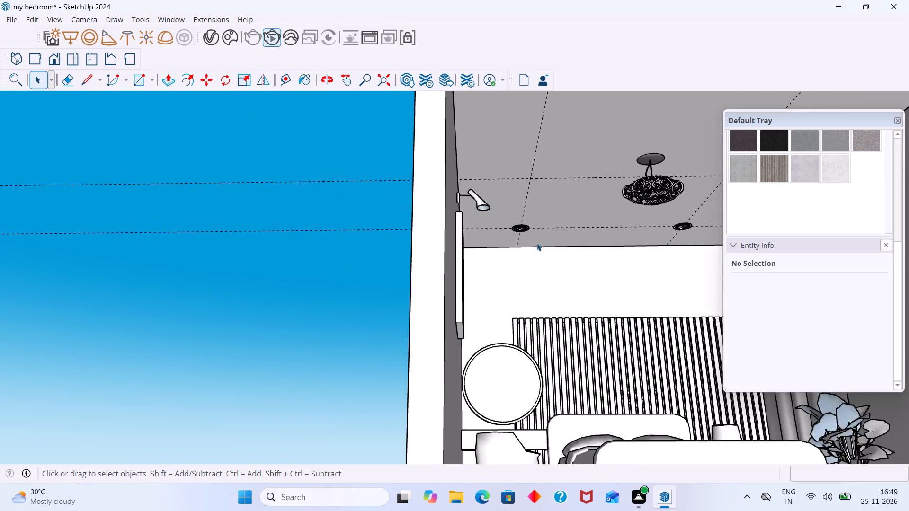
{"action": "scroll", "coordinate": [537, 243], "scroll_direction": "up", "scroll_amount": 12}
{"action": "left_click", "coordinate": [515, 209]}
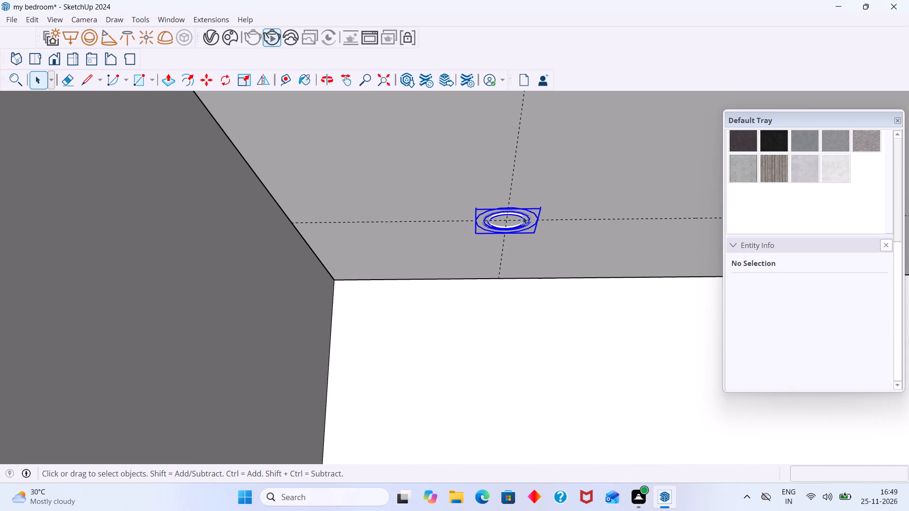
{"action": "scroll", "coordinate": [533, 220], "scroll_direction": "down", "scroll_amount": 6}
{"action": "middle_click_drag", "start_coordinate": [522, 211], "coordinate": [292, 211], "text": "shift"}
{"action": "scroll", "coordinate": [501, 203], "scroll_direction": "up", "scroll_amount": 6, "text": "shift"}
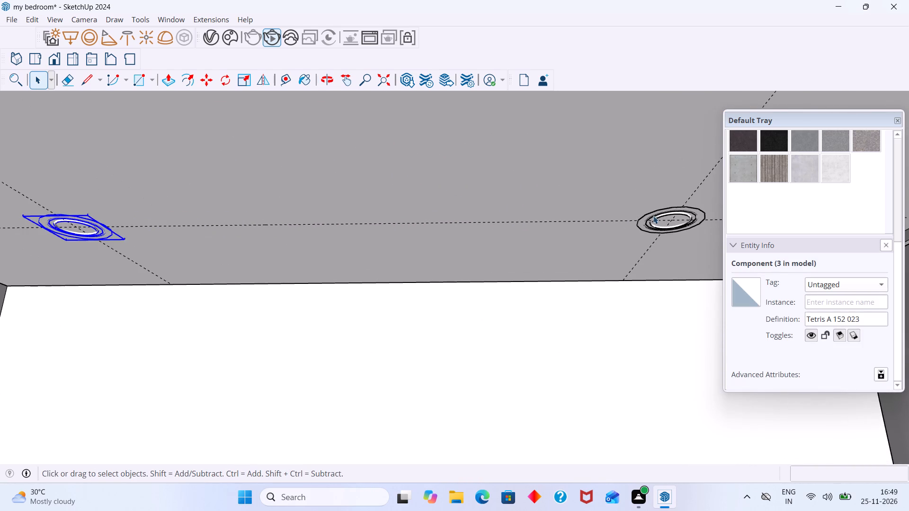
{"action": "left_click", "coordinate": [655, 216]}
{"action": "scroll", "coordinate": [655, 215], "scroll_direction": "down", "scroll_amount": 5}
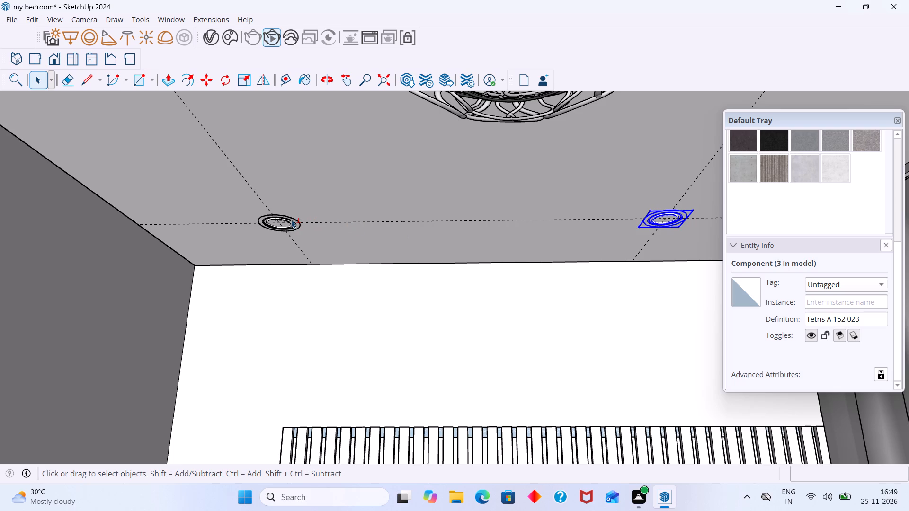
{"action": "left_click", "coordinate": [291, 220], "text": "shift"}
{"action": "scroll", "coordinate": [385, 211], "scroll_direction": "down", "scroll_amount": 4}
{"action": "key", "text": "m"}
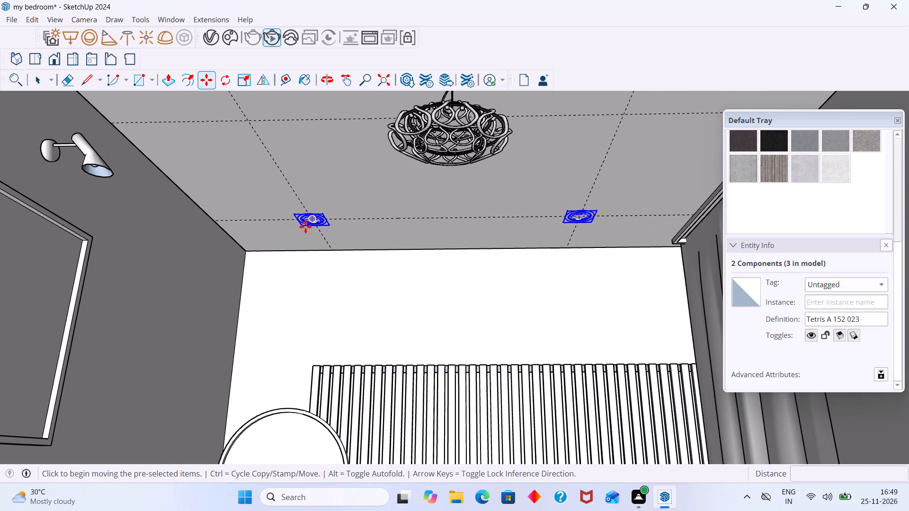
{"action": "scroll", "coordinate": [293, 227], "scroll_direction": "up", "scroll_amount": 12}
{"action": "left_click", "coordinate": [348, 205]}
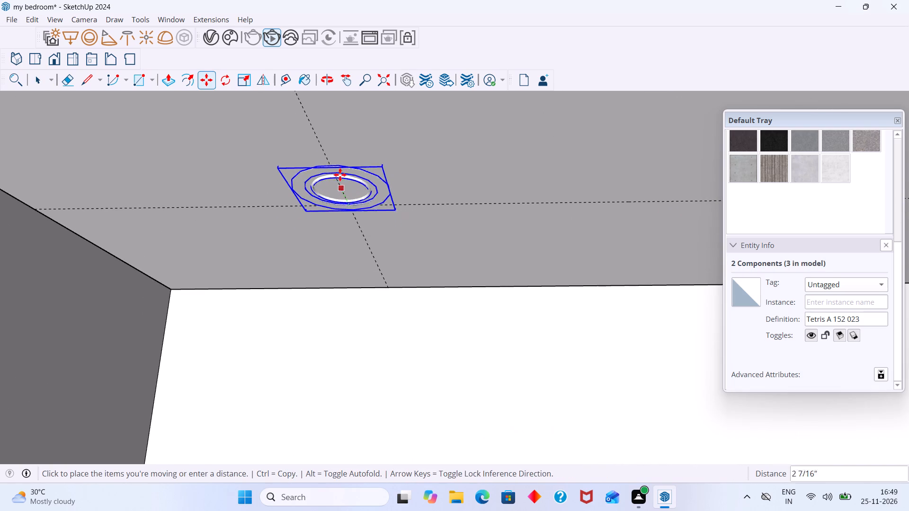
{"action": "scroll", "coordinate": [339, 148], "scroll_direction": "down", "scroll_amount": 17}
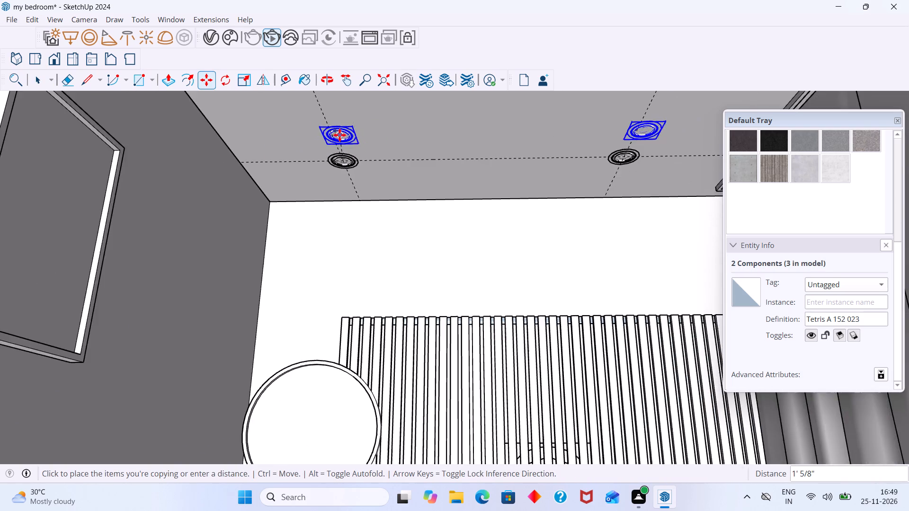
{"action": "scroll", "coordinate": [339, 135], "scroll_direction": "down", "scroll_amount": 9}
{"action": "middle_click_drag", "start_coordinate": [340, 136], "coordinate": [372, 217], "text": "shift"}
{"action": "scroll", "coordinate": [352, 175], "scroll_direction": "up", "scroll_amount": 11}
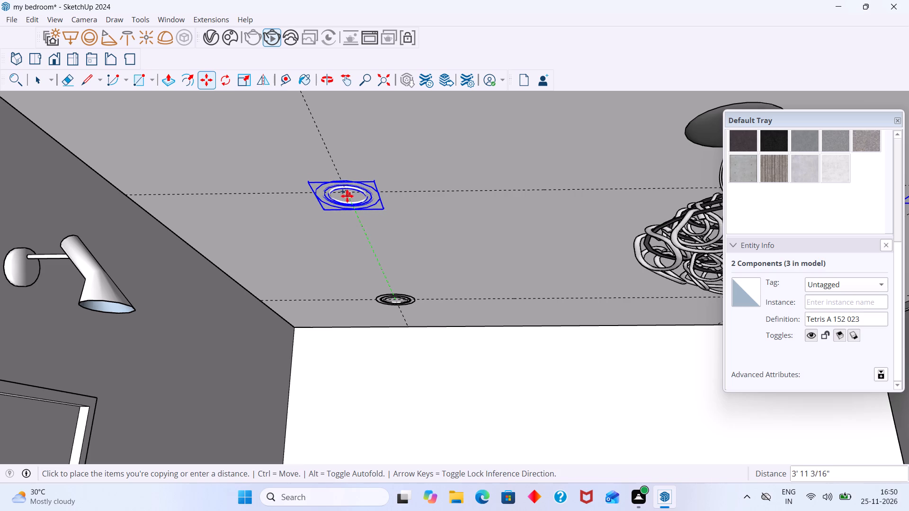
{"action": "left_click", "coordinate": [348, 194]}
{"action": "scroll", "coordinate": [408, 209], "scroll_direction": "down", "scroll_amount": 4}
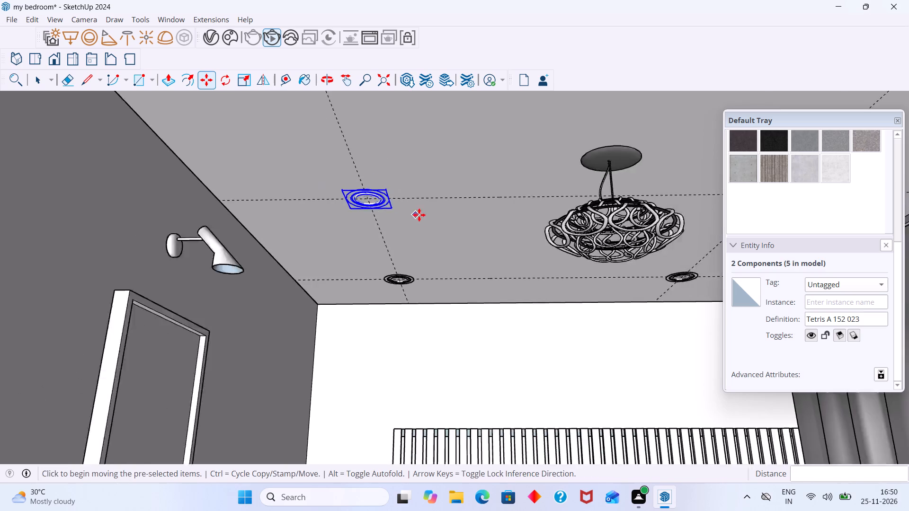
{"action": "scroll", "coordinate": [419, 215], "scroll_direction": "down", "scroll_amount": 15}
{"action": "key", "text": "space"}
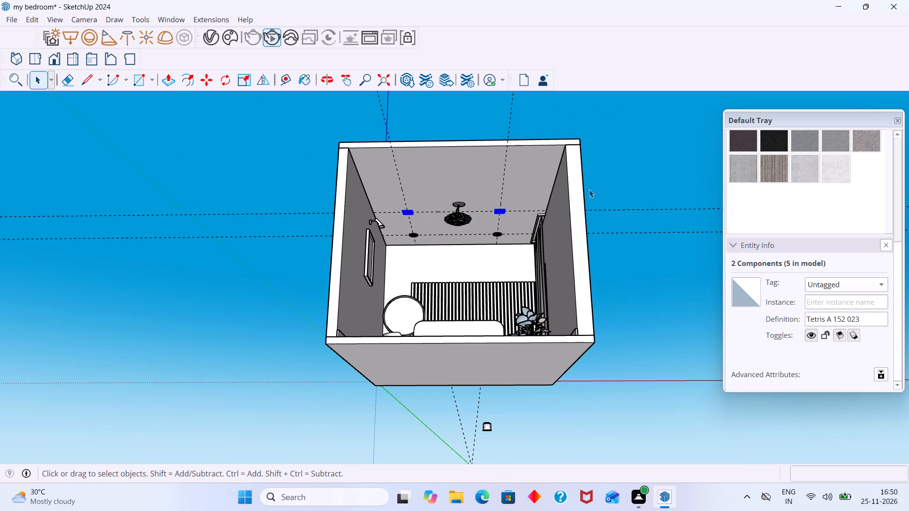
{"action": "left_click", "coordinate": [590, 188]}
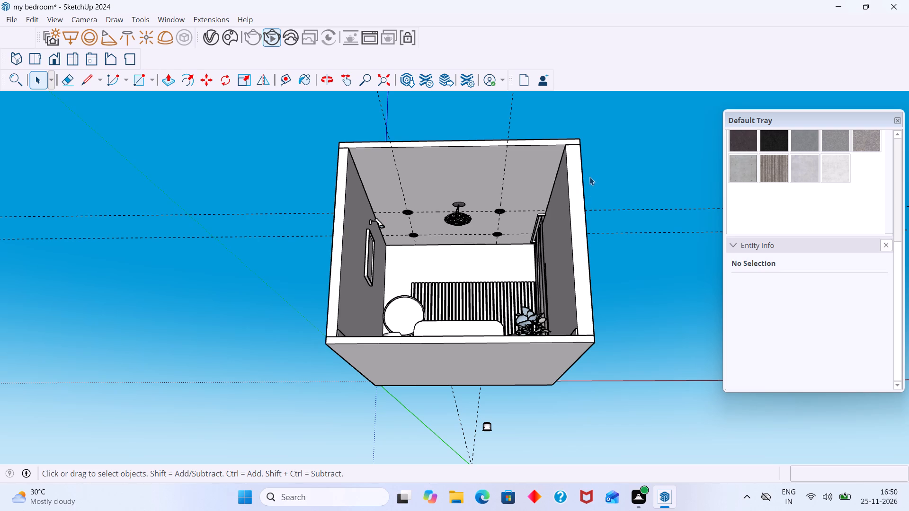
Examine the spotlights' placement on the ceiling guide grid around the chandelier, from afar and close up.
{"action": "scroll", "coordinate": [548, 201], "scroll_direction": "up", "scroll_amount": 8}
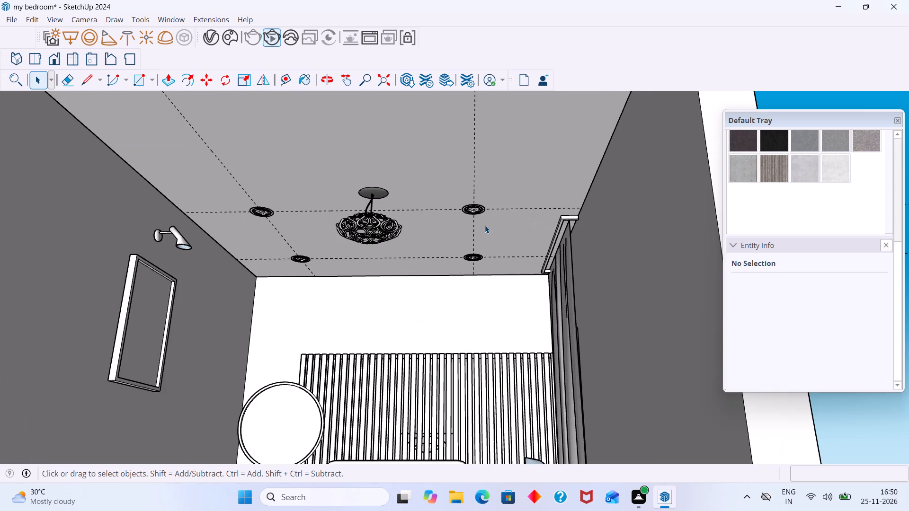
{"action": "scroll", "coordinate": [471, 228], "scroll_direction": "up", "scroll_amount": 4}
{"action": "scroll", "coordinate": [466, 225], "scroll_direction": "down", "scroll_amount": 14}
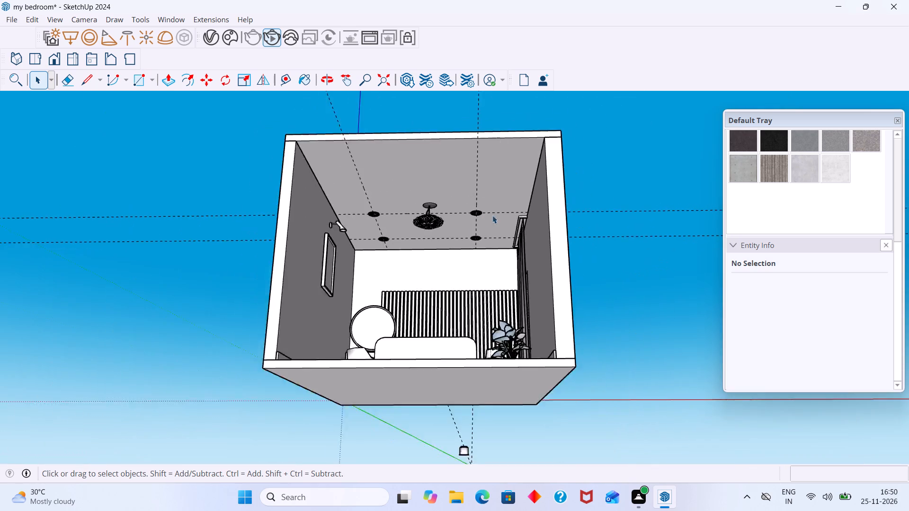
{"action": "scroll", "coordinate": [492, 215], "scroll_direction": "down", "scroll_amount": 8}
{"action": "middle_click_drag", "start_coordinate": [495, 218], "coordinate": [524, 235]}
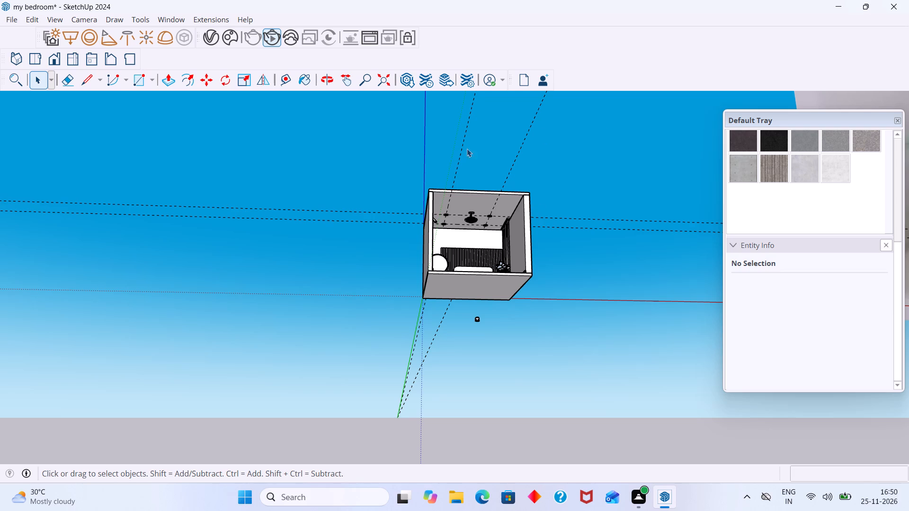
{"action": "scroll", "coordinate": [456, 152], "scroll_direction": "up", "scroll_amount": 20}
{"action": "scroll", "coordinate": [456, 152], "scroll_direction": "up", "scroll_amount": 6}
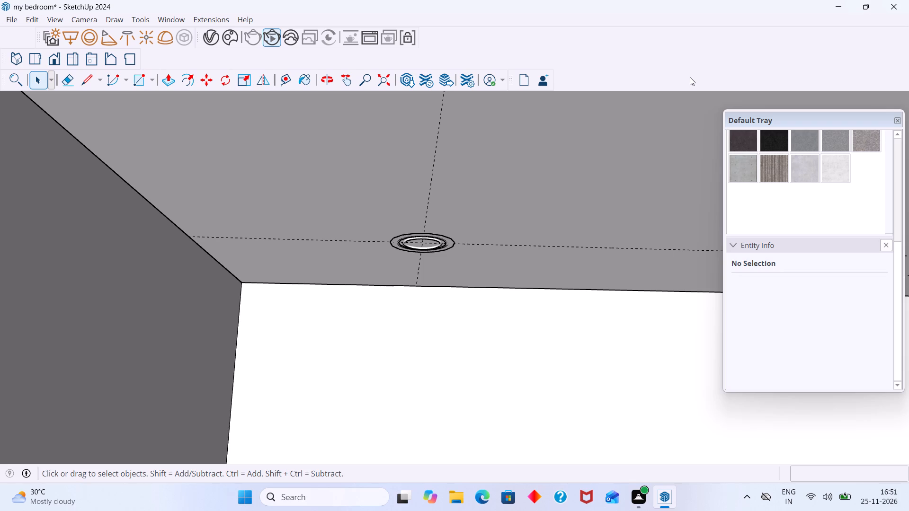
{"action": "scroll", "coordinate": [661, 161], "scroll_direction": "down", "scroll_amount": 3}
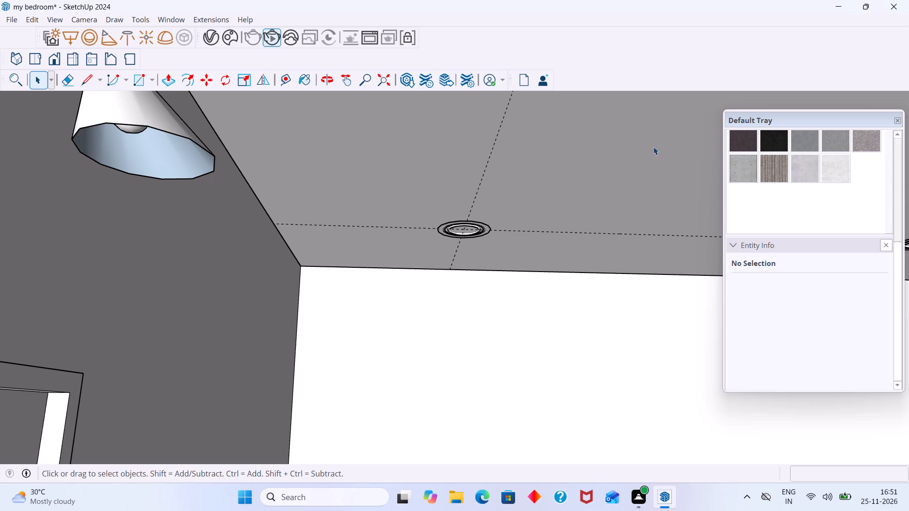
{"action": "scroll", "coordinate": [615, 168], "scroll_direction": "down", "scroll_amount": 5}
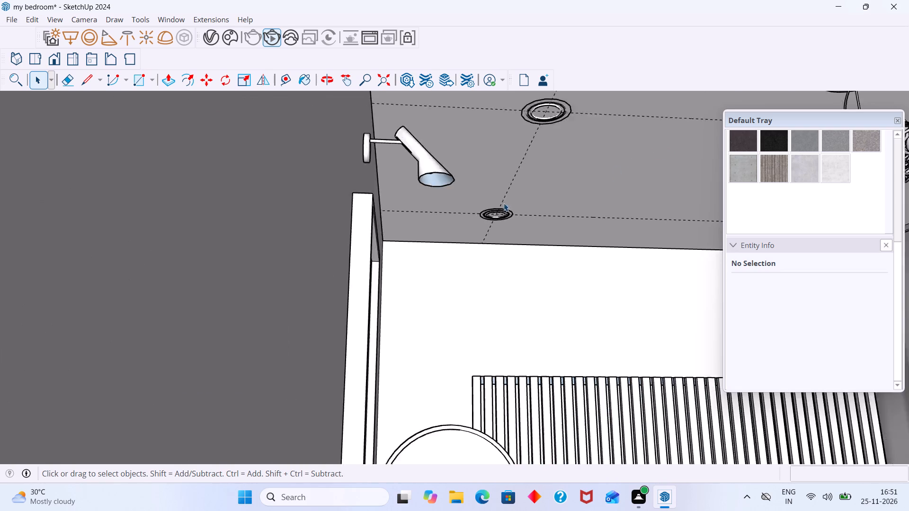
{"action": "scroll", "coordinate": [504, 203], "scroll_direction": "down", "scroll_amount": 6}
{"action": "middle_click_drag", "start_coordinate": [506, 197], "coordinate": [476, 196]}
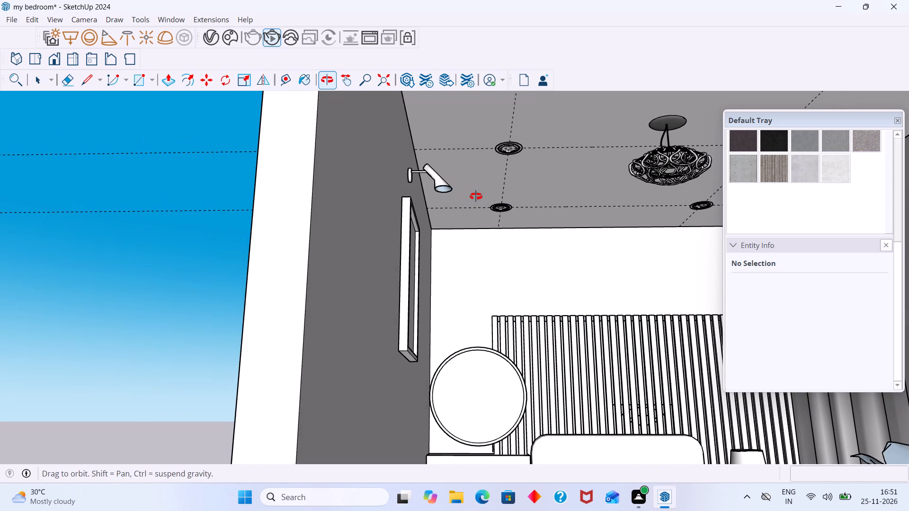
Examine the ceiling spotlights around the chandelier, both near the wall lamp and across the whole bedroom from the open side.
{"action": "middle_click_drag", "start_coordinate": [476, 196], "coordinate": [516, 186]}
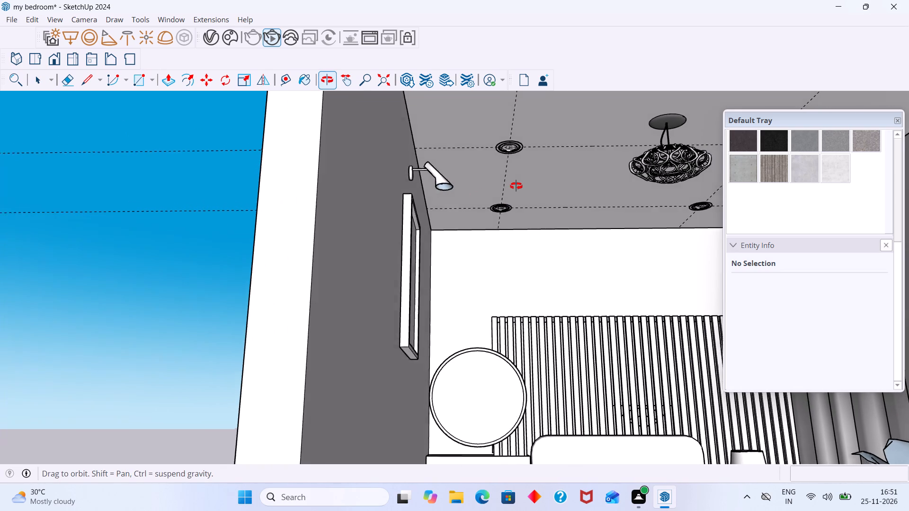
{"action": "middle_click_drag", "start_coordinate": [516, 186], "coordinate": [476, 196]}
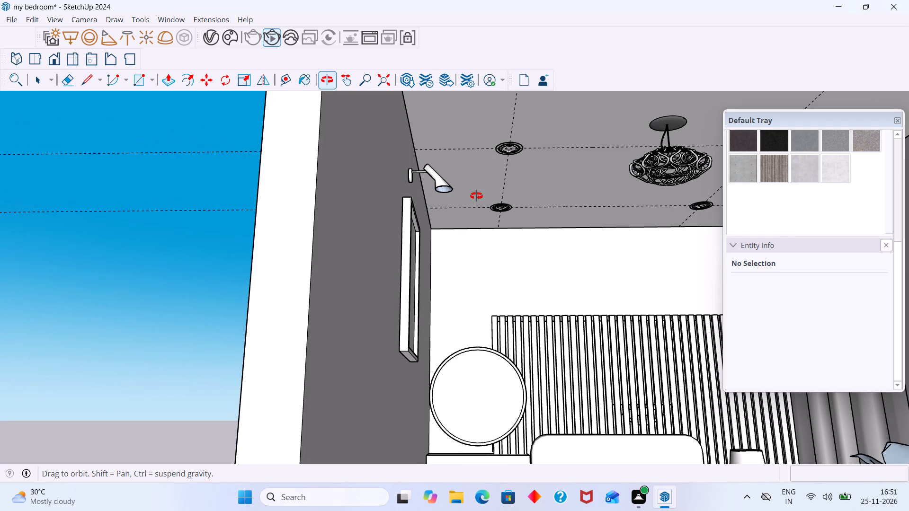
{"action": "middle_click_drag", "start_coordinate": [476, 196], "coordinate": [475, 196]}
{"action": "middle_click_drag", "start_coordinate": [475, 196], "coordinate": [472, 193]}
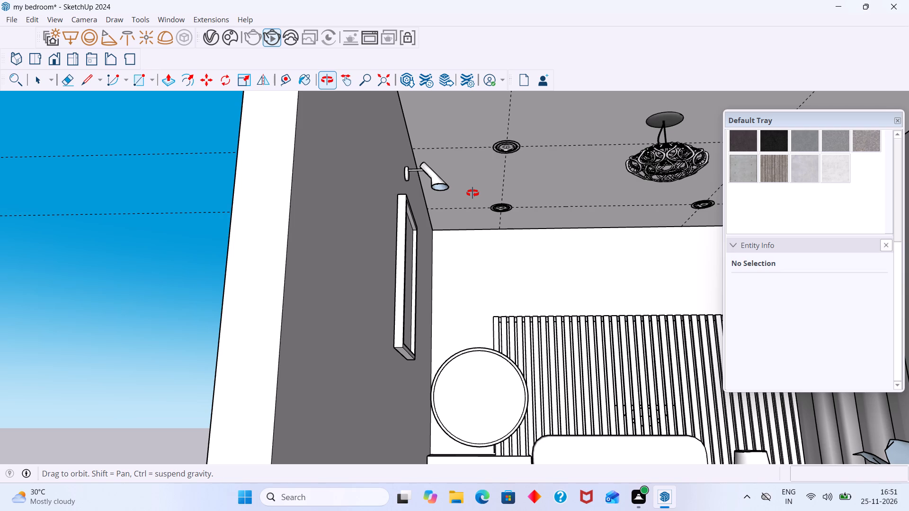
{"action": "middle_click_drag", "start_coordinate": [472, 193], "coordinate": [472, 193]}
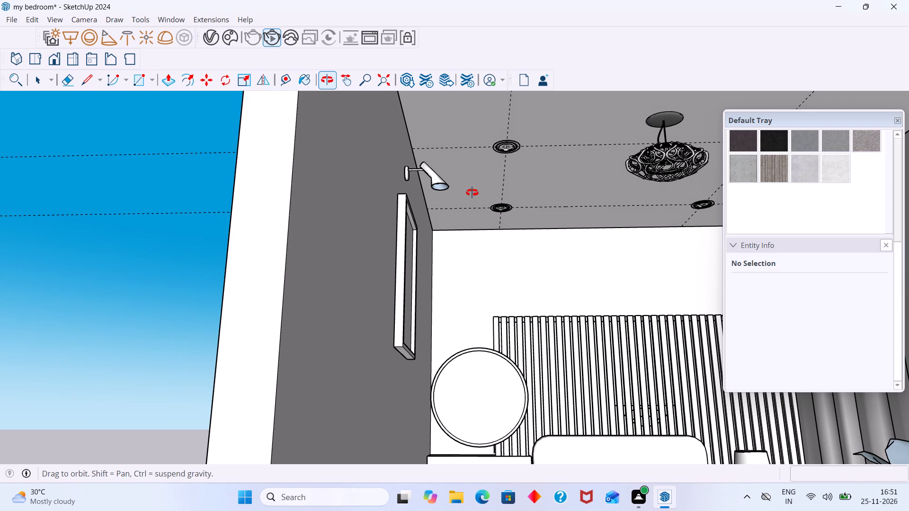
{"action": "middle_click_drag", "start_coordinate": [472, 193], "coordinate": [453, 204]}
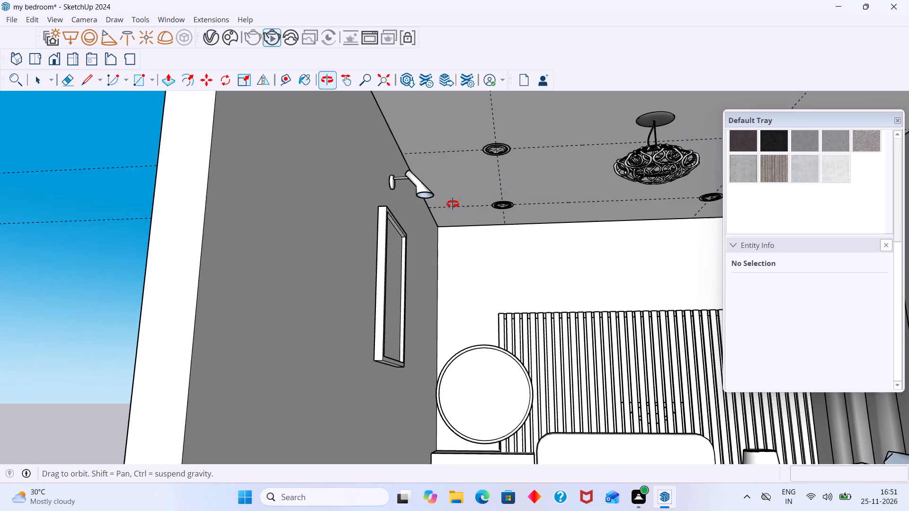
{"action": "middle_click_drag", "start_coordinate": [453, 204], "coordinate": [454, 200]}
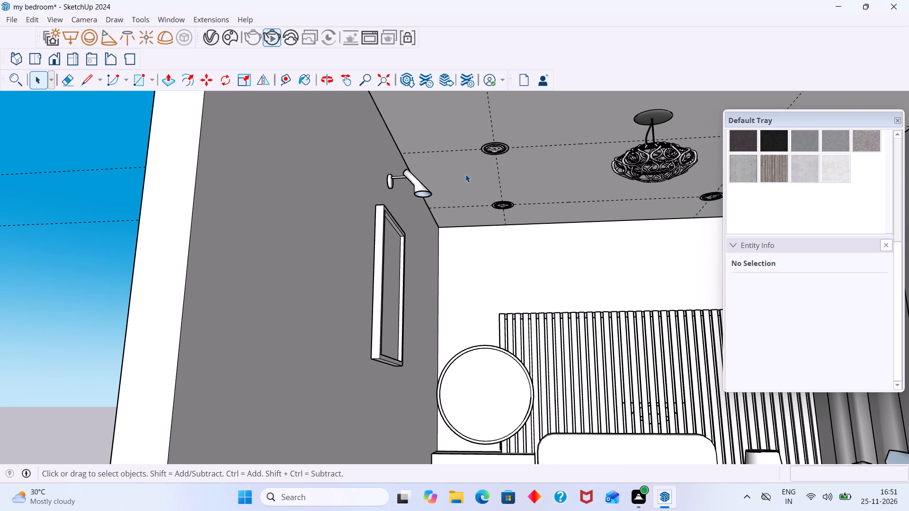
{"action": "scroll", "coordinate": [466, 173], "scroll_direction": "down", "scroll_amount": 8}
{"action": "middle_click_drag", "start_coordinate": [474, 174], "coordinate": [423, 218]}
{"action": "middle_click_drag", "start_coordinate": [451, 202], "coordinate": [450, 197]}
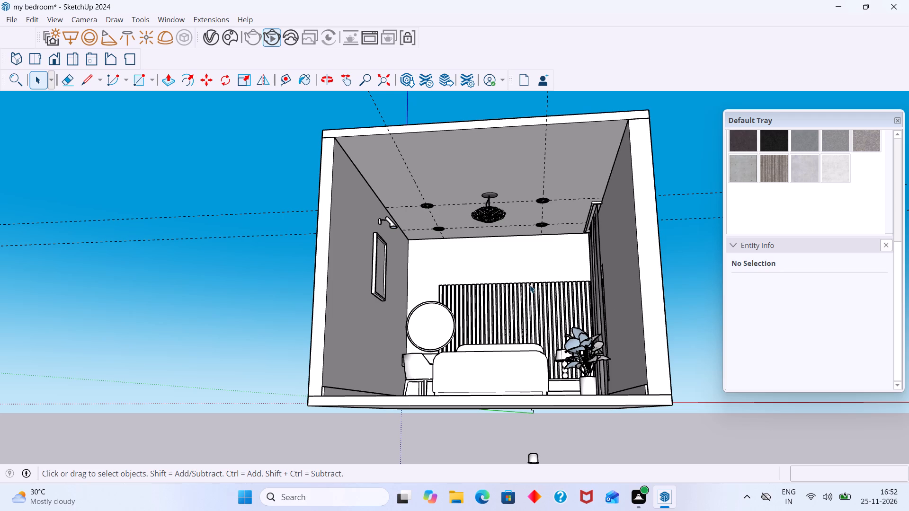
{"action": "scroll", "coordinate": [544, 217], "scroll_direction": "up", "scroll_amount": 4}
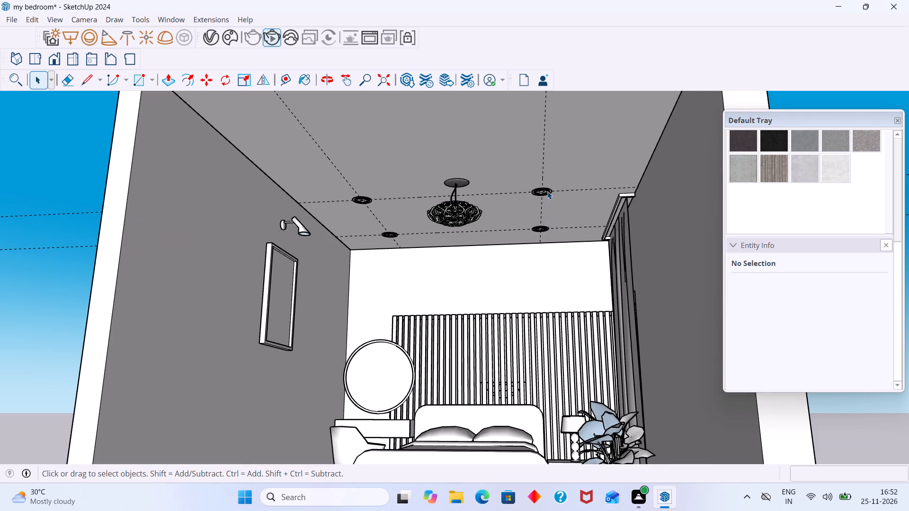
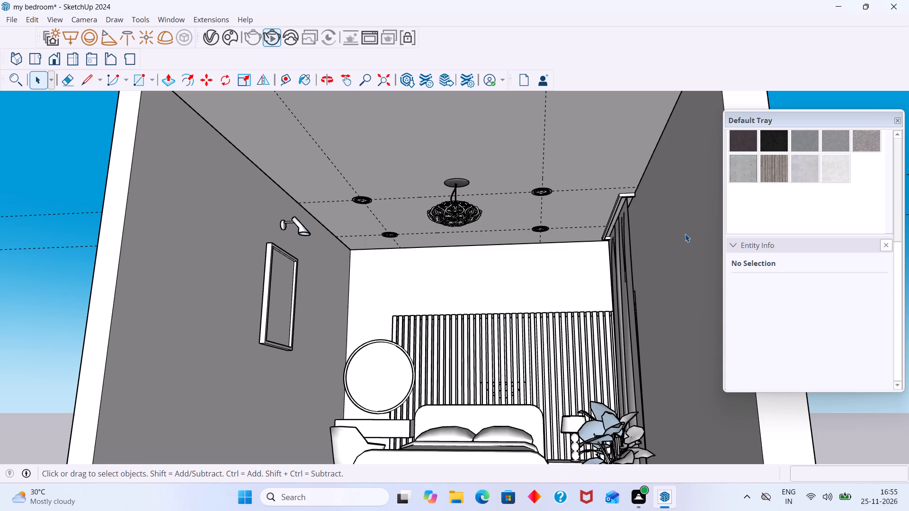
Examine the spotlights on the ceiling guide grid, close up near the wall lamp and from outside the room's open side.
{"action": "scroll", "coordinate": [677, 243], "scroll_direction": "down", "scroll_amount": 9}
{"action": "left_click", "coordinate": [417, 166]}
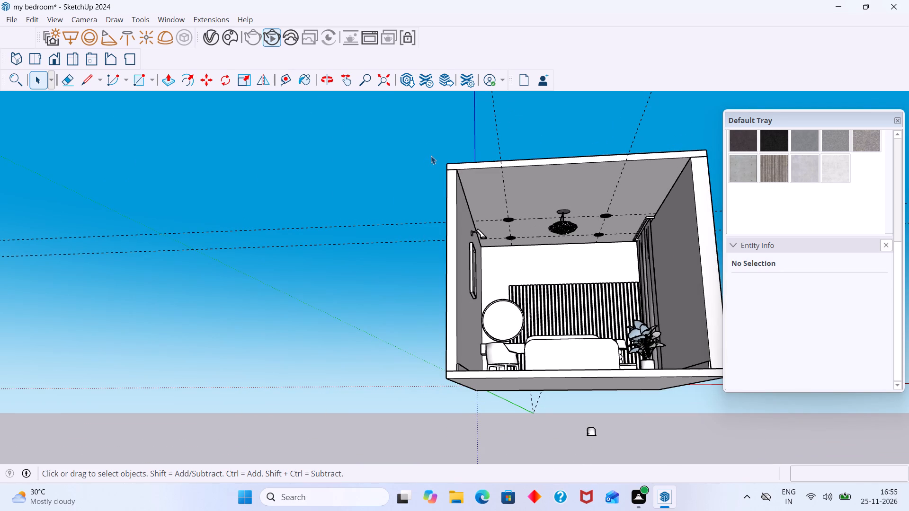
{"action": "scroll", "coordinate": [544, 214], "scroll_direction": "up", "scroll_amount": 4}
{"action": "scroll", "coordinate": [474, 221], "scroll_direction": "up", "scroll_amount": 2}
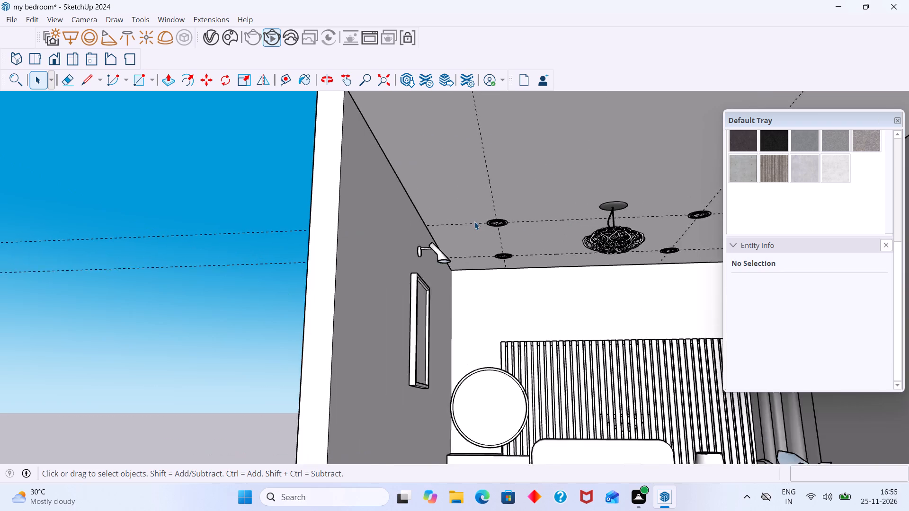
{"action": "scroll", "coordinate": [474, 221], "scroll_direction": "up", "scroll_amount": 8}
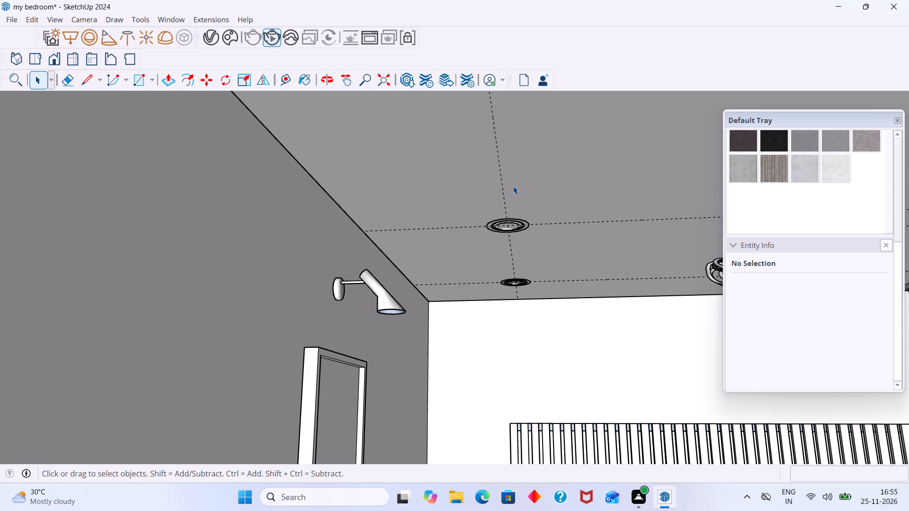
{"action": "scroll", "coordinate": [549, 204], "scroll_direction": "down", "scroll_amount": 11}
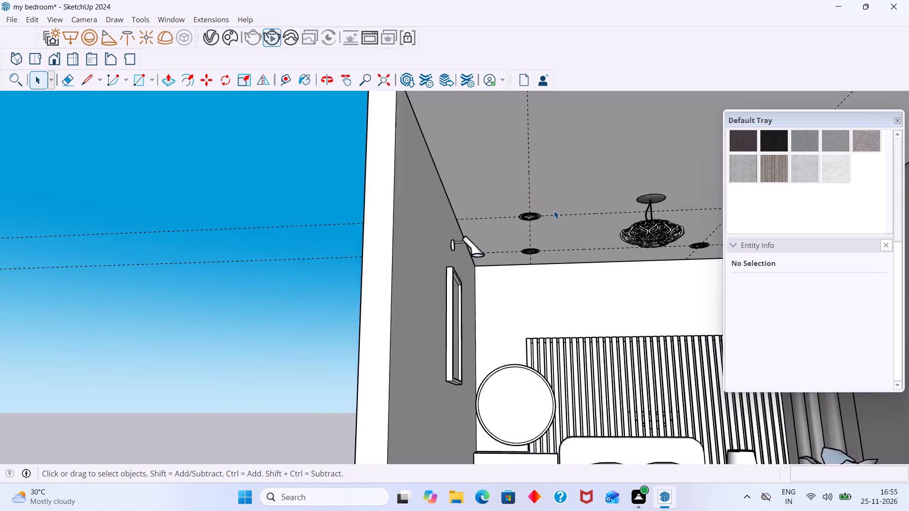
{"action": "scroll", "coordinate": [554, 211], "scroll_direction": "down", "scroll_amount": 6}
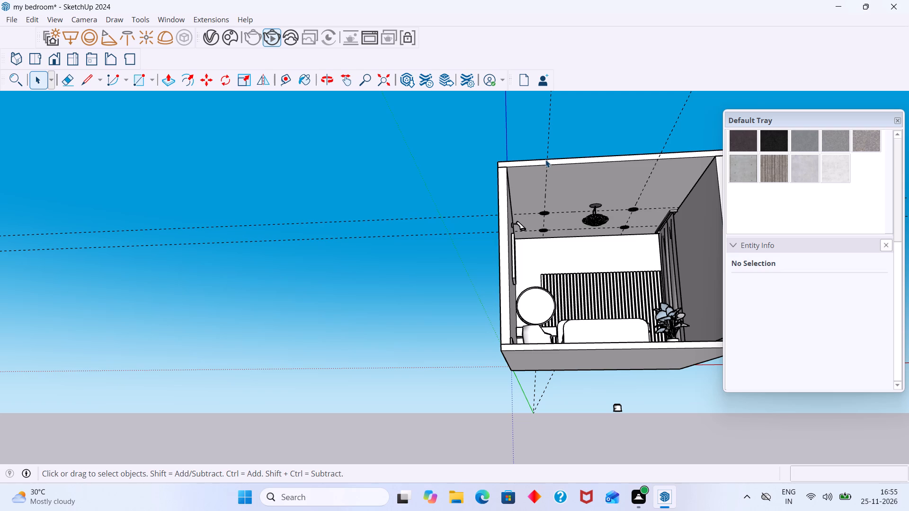
{"action": "scroll", "coordinate": [505, 185], "scroll_direction": "down", "scroll_amount": 5}
{"action": "middle_click_drag", "start_coordinate": [513, 191], "coordinate": [454, 212], "text": "shift"}
{"action": "middle_click_drag", "start_coordinate": [517, 250], "coordinate": [504, 285]}
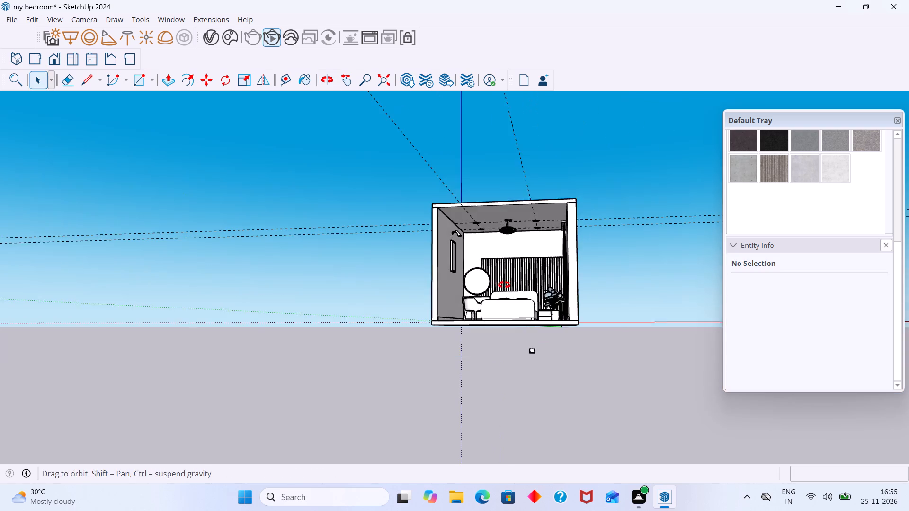
{"action": "middle_click_drag", "start_coordinate": [504, 285], "coordinate": [509, 284]}
{"action": "scroll", "coordinate": [462, 218], "scroll_direction": "up", "scroll_amount": 7}
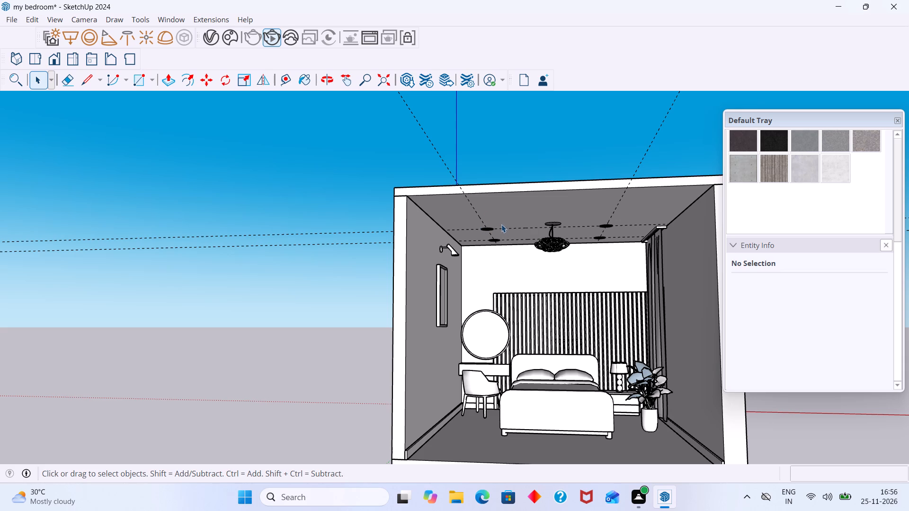
{"action": "scroll", "coordinate": [479, 247], "scroll_direction": "up", "scroll_amount": 6}
{"action": "middle_click_drag", "start_coordinate": [489, 237], "coordinate": [481, 193]}
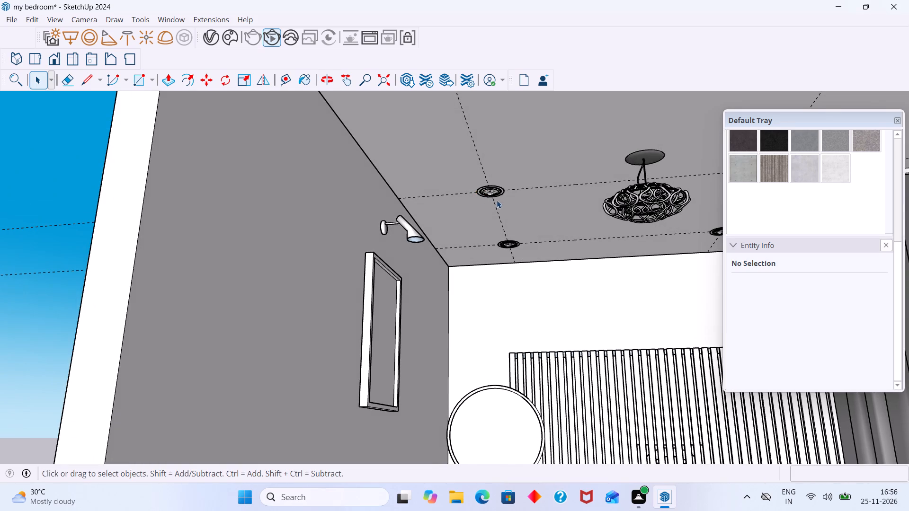
{"action": "scroll", "coordinate": [498, 194], "scroll_direction": "up", "scroll_amount": 5}
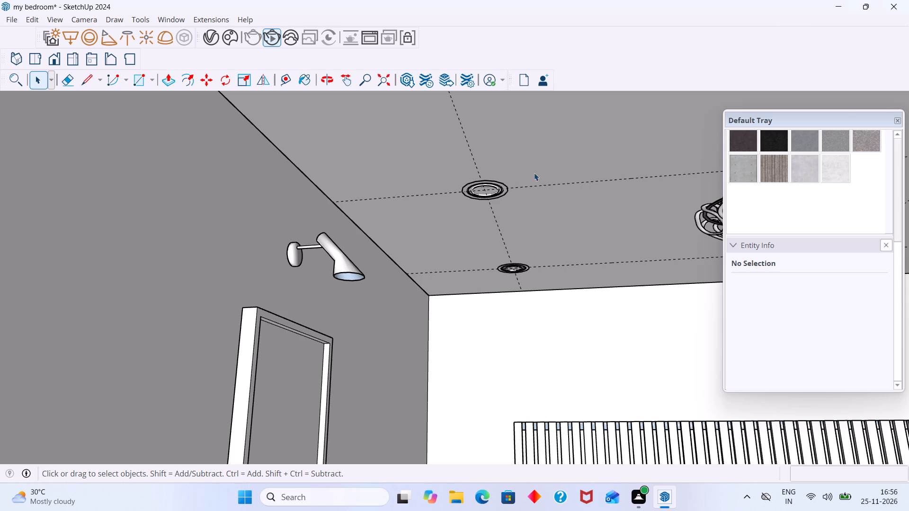
{"action": "scroll", "coordinate": [539, 201], "scroll_direction": "down", "scroll_amount": 12}
{"action": "middle_click_drag", "start_coordinate": [547, 284], "coordinate": [566, 326]}
{"action": "scroll", "coordinate": [575, 309], "scroll_direction": "down", "scroll_amount": 3}
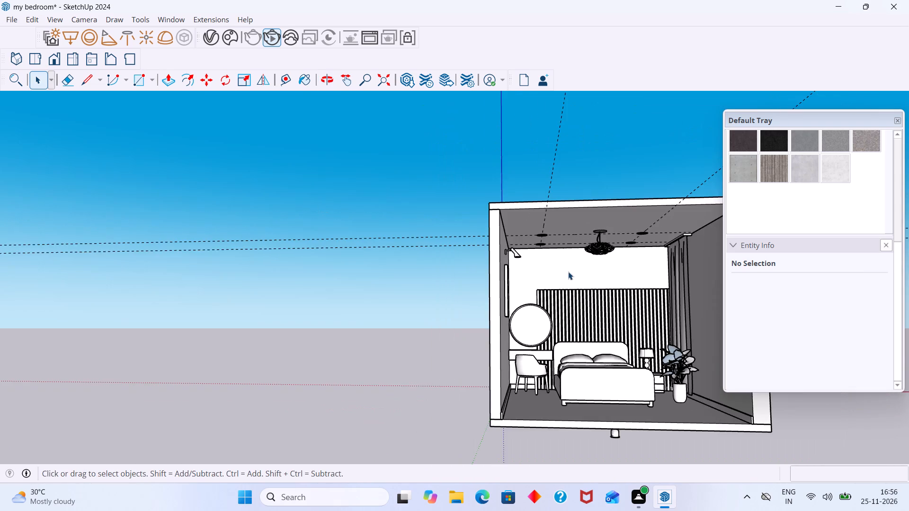
{"action": "middle_click_drag", "start_coordinate": [565, 262], "coordinate": [534, 251]}
{"action": "middle_click_drag", "start_coordinate": [540, 245], "coordinate": [416, 192]}
{"action": "middle_click_drag", "start_coordinate": [476, 197], "coordinate": [523, 203]}
{"action": "scroll", "coordinate": [500, 176], "scroll_direction": "up", "scroll_amount": 4}
{"action": "scroll", "coordinate": [528, 211], "scroll_direction": "down", "scroll_amount": 4}
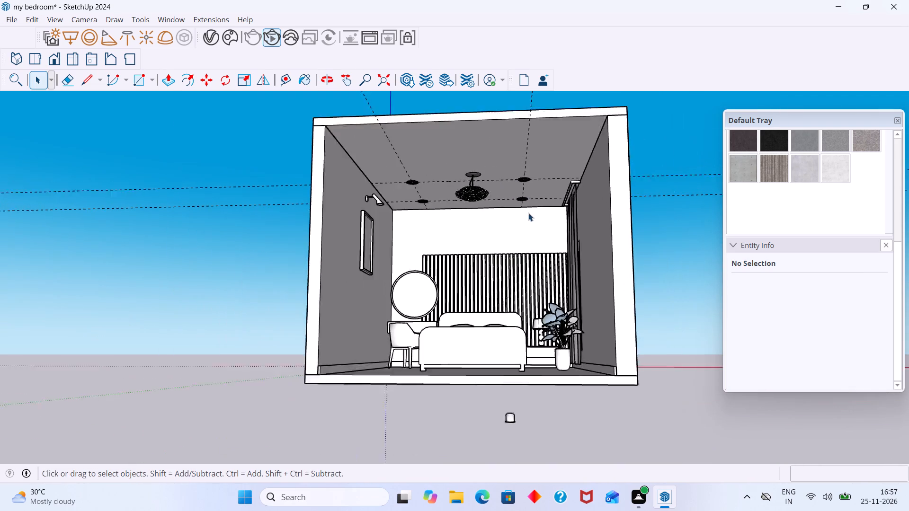
Delete the stray spotlight lying outside the bedroom, in front of its open side.
{"action": "scroll", "coordinate": [528, 213], "scroll_direction": "down", "scroll_amount": 2}
{"action": "middle_click_drag", "start_coordinate": [503, 324], "coordinate": [500, 352]}
{"action": "scroll", "coordinate": [461, 383], "scroll_direction": "up", "scroll_amount": 7}
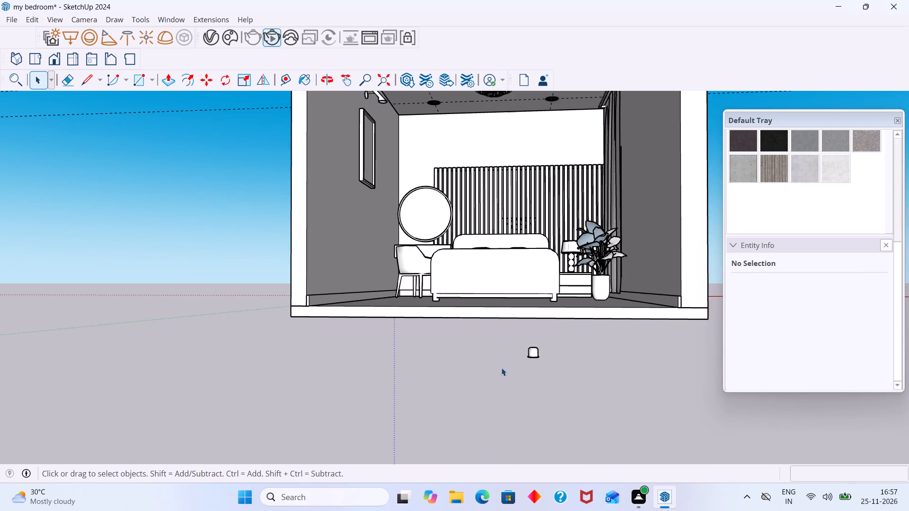
{"action": "scroll", "coordinate": [522, 360], "scroll_direction": "up", "scroll_amount": 8}
{"action": "left_click", "coordinate": [536, 350]}
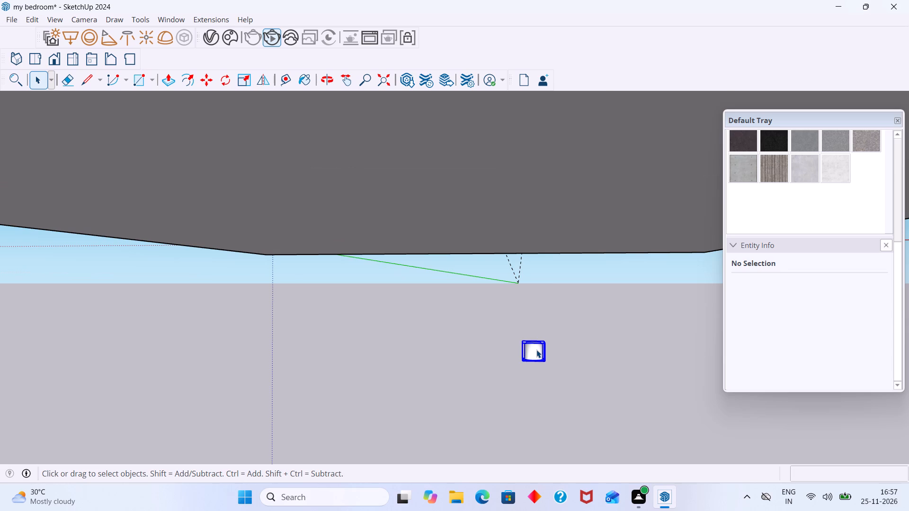
{"action": "scroll", "coordinate": [539, 350], "scroll_direction": "down", "scroll_amount": 3}
{"action": "left_click", "coordinate": [586, 348]}
{"action": "middle_click", "coordinate": [562, 348]}
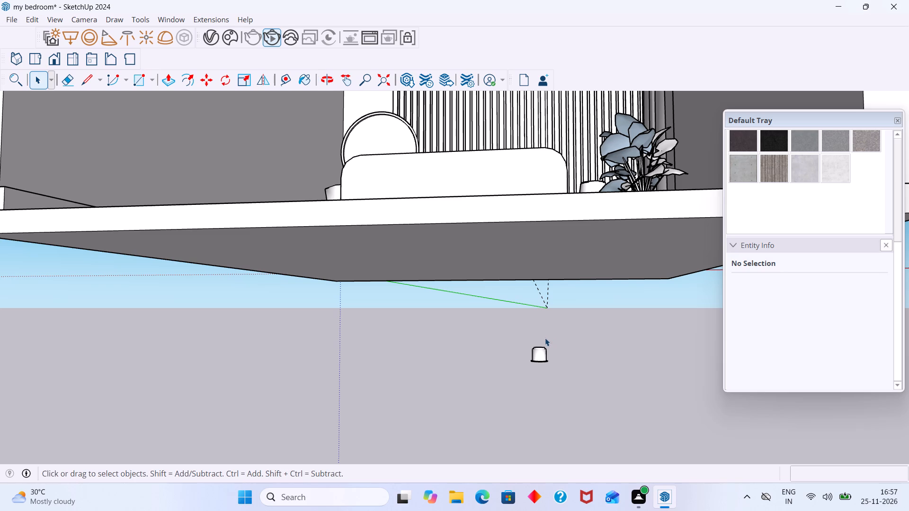
{"action": "scroll", "coordinate": [536, 338], "scroll_direction": "down", "scroll_amount": 8}
{"action": "scroll", "coordinate": [542, 348], "scroll_direction": "up", "scroll_amount": 1}
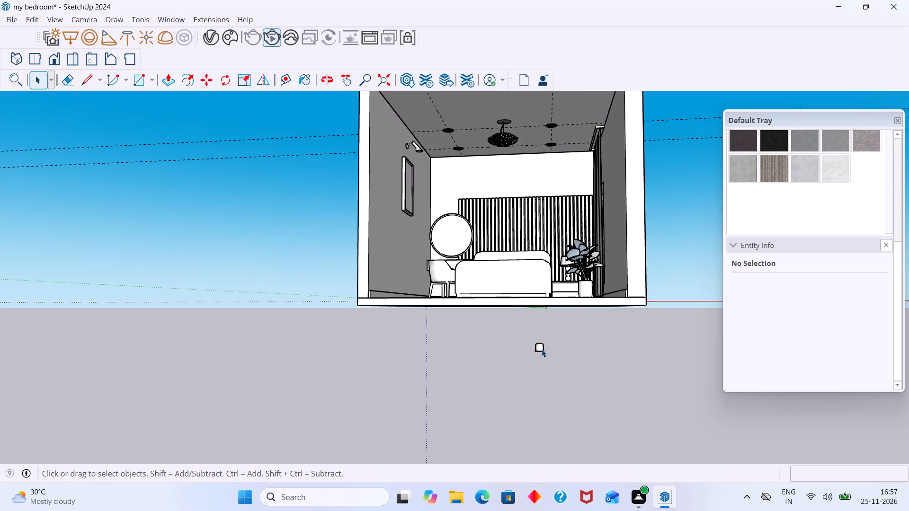
{"action": "scroll", "coordinate": [542, 349], "scroll_direction": "up", "scroll_amount": 4}
{"action": "left_click", "coordinate": [540, 351]}
{"action": "key", "text": "Delete"}
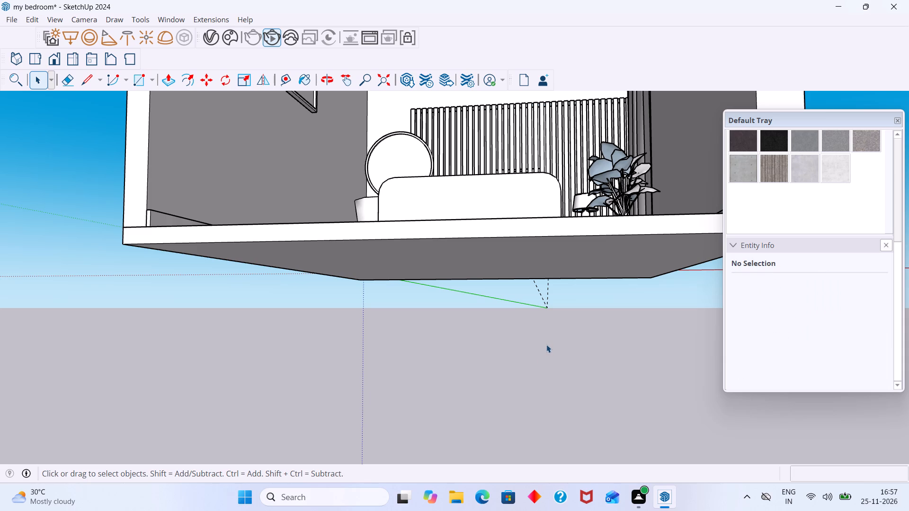
{"action": "left_click", "coordinate": [546, 344]}
Examine the whole bedroom from its open side and the ceiling spotlights close up near the wall lamp.
{"action": "scroll", "coordinate": [557, 302], "scroll_direction": "down", "scroll_amount": 7}
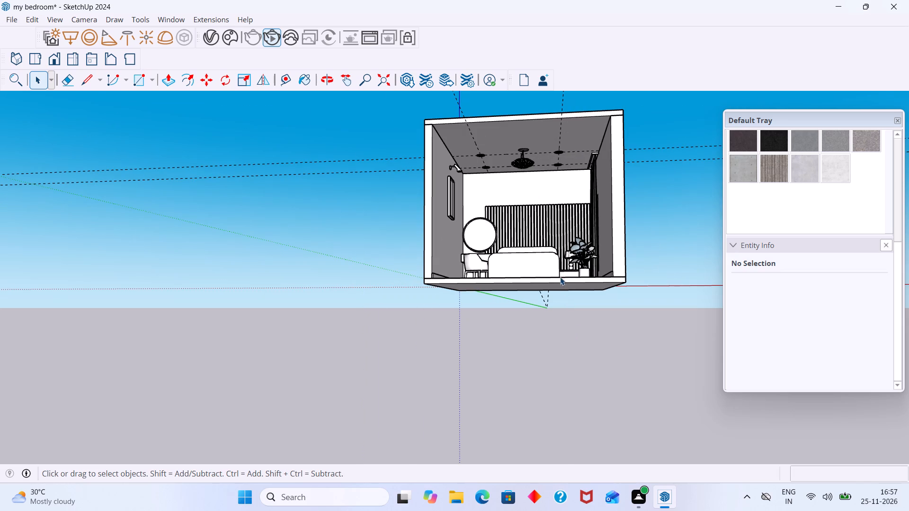
{"action": "middle_click_drag", "start_coordinate": [560, 272], "coordinate": [535, 327]}
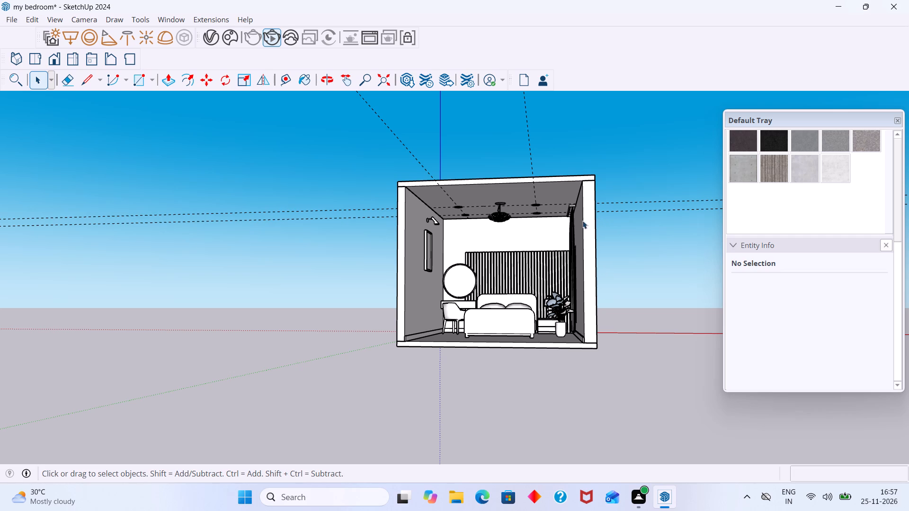
{"action": "middle_click_drag", "start_coordinate": [543, 235], "coordinate": [581, 234], "text": "shift"}
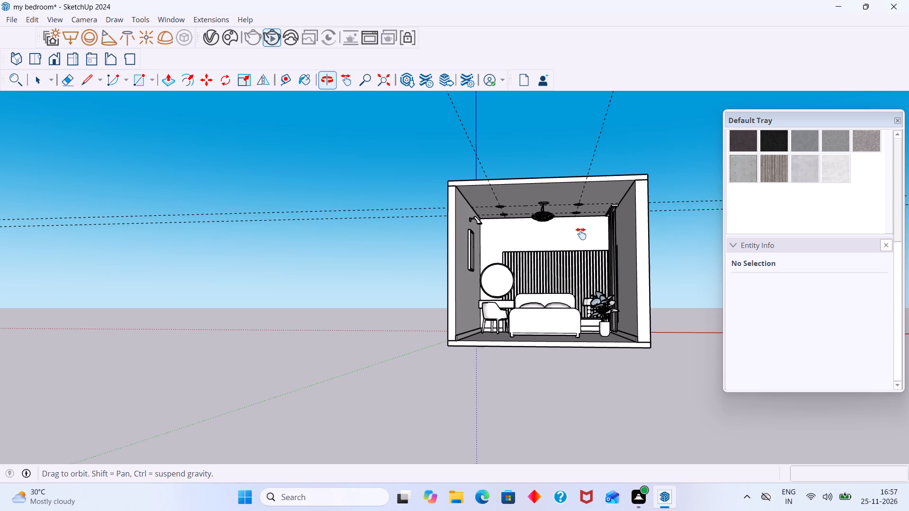
{"action": "middle_click_drag", "start_coordinate": [581, 234], "coordinate": [584, 243], "text": "shift"}
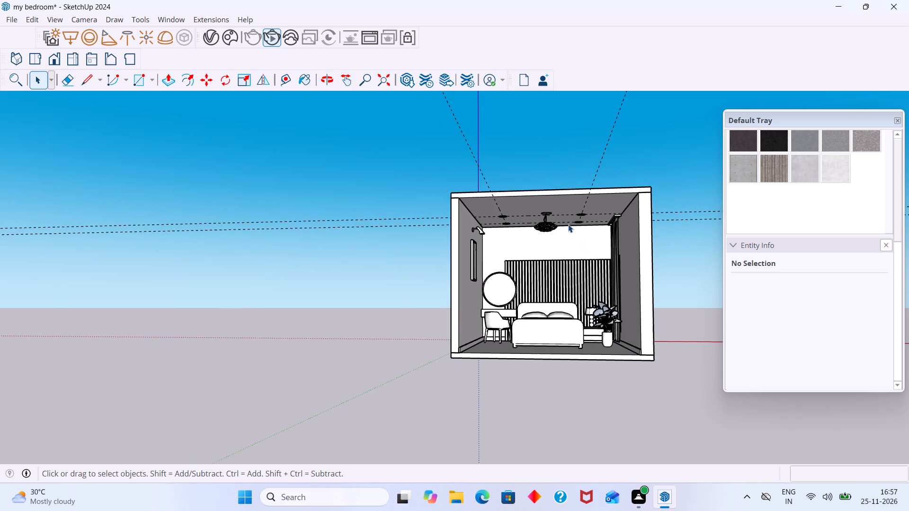
{"action": "scroll", "coordinate": [557, 221], "scroll_direction": "up", "scroll_amount": 2}
{"action": "scroll", "coordinate": [514, 225], "scroll_direction": "up", "scroll_amount": 5}
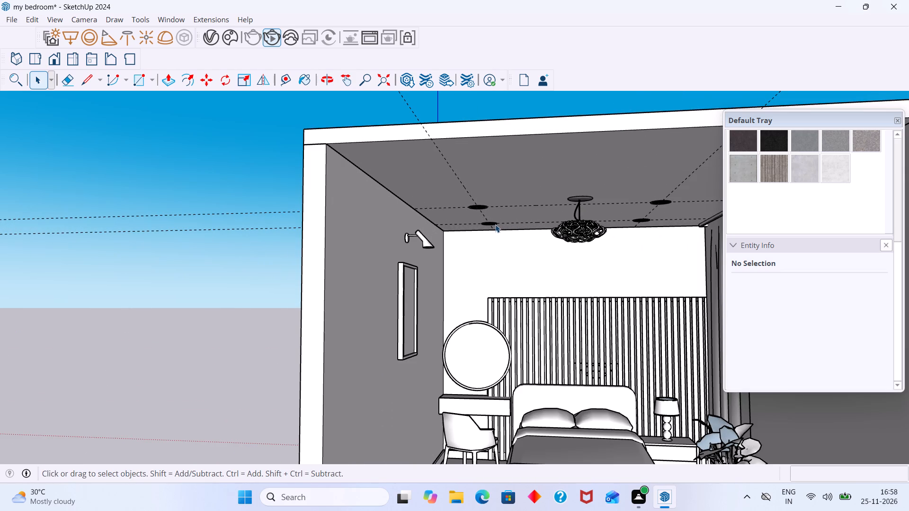
{"action": "scroll", "coordinate": [497, 223], "scroll_direction": "down", "scroll_amount": 6}
{"action": "scroll", "coordinate": [475, 218], "scroll_direction": "up", "scroll_amount": 6}
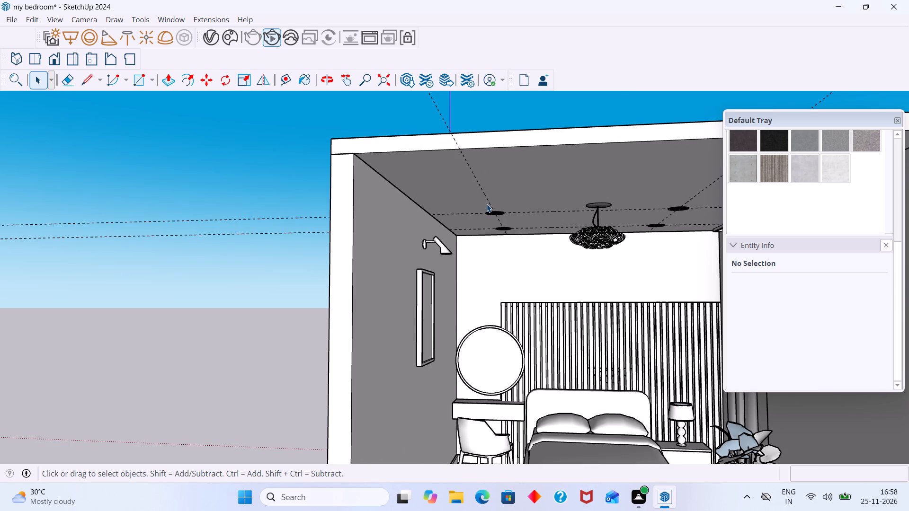
{"action": "scroll", "coordinate": [492, 201], "scroll_direction": "down", "scroll_amount": 5}
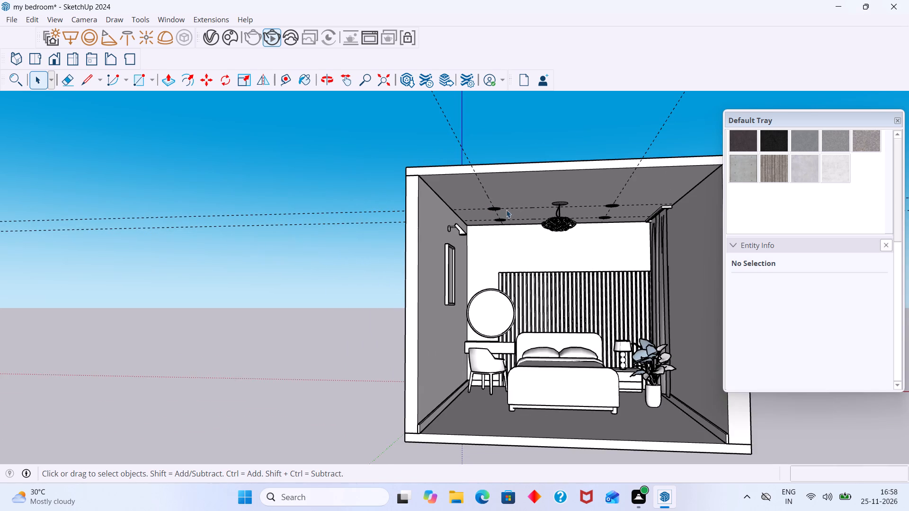
{"action": "middle_click_drag", "start_coordinate": [508, 213], "coordinate": [501, 183]}
{"action": "scroll", "coordinate": [487, 206], "scroll_direction": "up", "scroll_amount": 12}
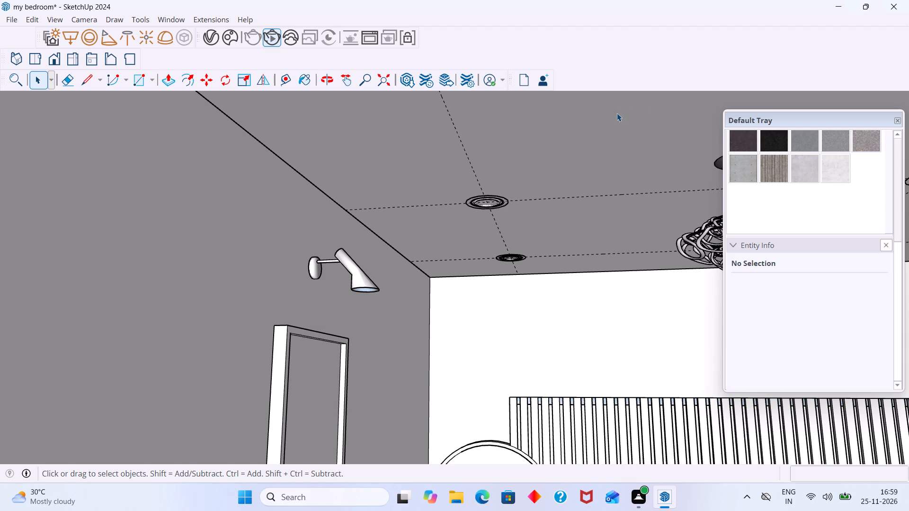
Examine the spotlights and chandelier from inside the room, and the spotlight housings from above the ceiling slab.
{"action": "scroll", "coordinate": [614, 130], "scroll_direction": "down", "scroll_amount": 20}
{"action": "scroll", "coordinate": [614, 130], "scroll_direction": "down", "scroll_amount": 1}
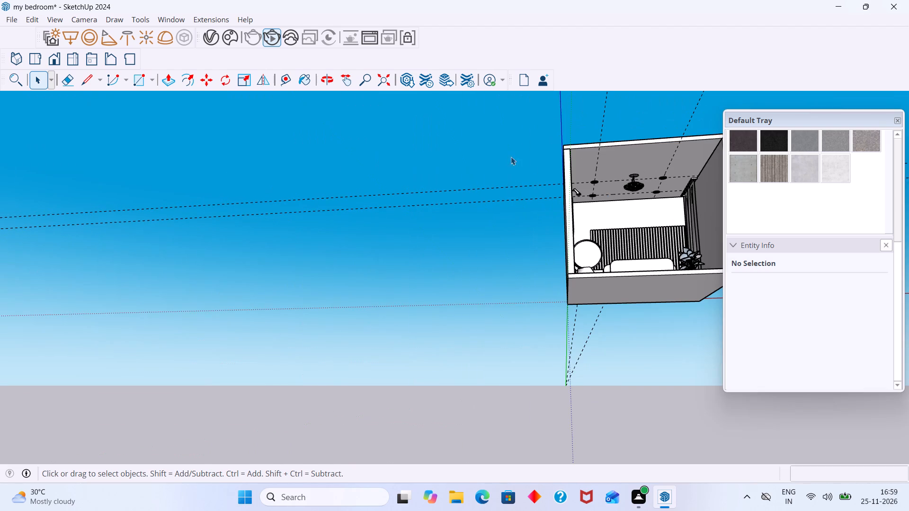
{"action": "left_click", "coordinate": [508, 153]}
{"action": "scroll", "coordinate": [589, 179], "scroll_direction": "up", "scroll_amount": 10}
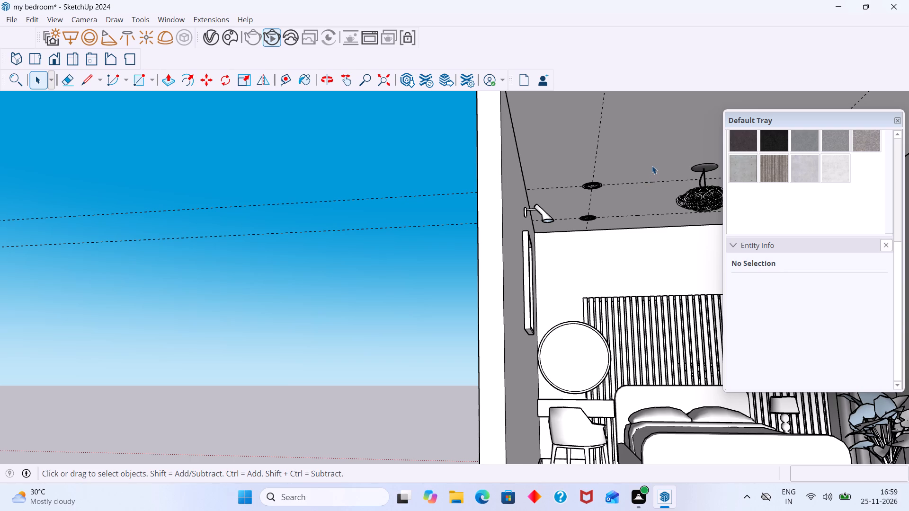
{"action": "scroll", "coordinate": [652, 164], "scroll_direction": "down", "scroll_amount": 1}
{"action": "middle_click_drag", "start_coordinate": [650, 164], "coordinate": [500, 174], "text": "shift"}
{"action": "scroll", "coordinate": [474, 191], "scroll_direction": "up", "scroll_amount": 4}
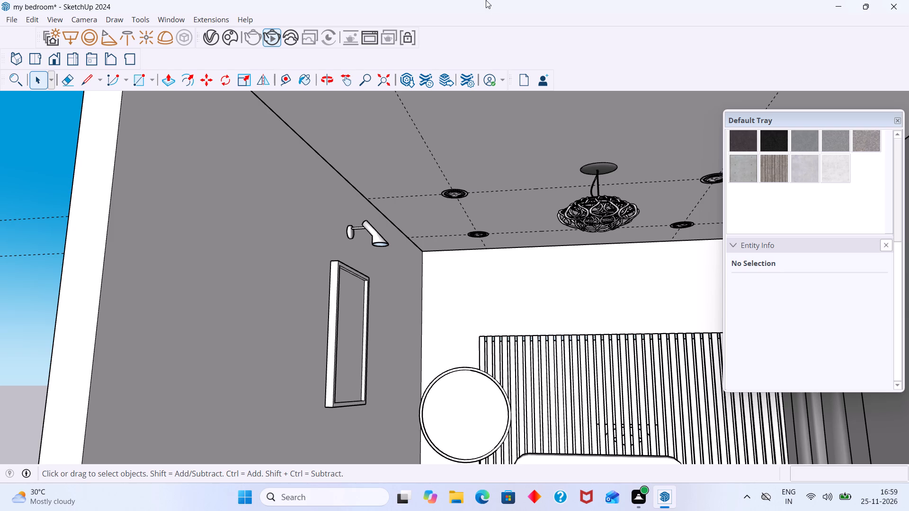
{"action": "scroll", "coordinate": [464, 9], "scroll_direction": "down", "scroll_amount": 8}
{"action": "middle_click_drag", "start_coordinate": [569, 220], "coordinate": [558, 211]}
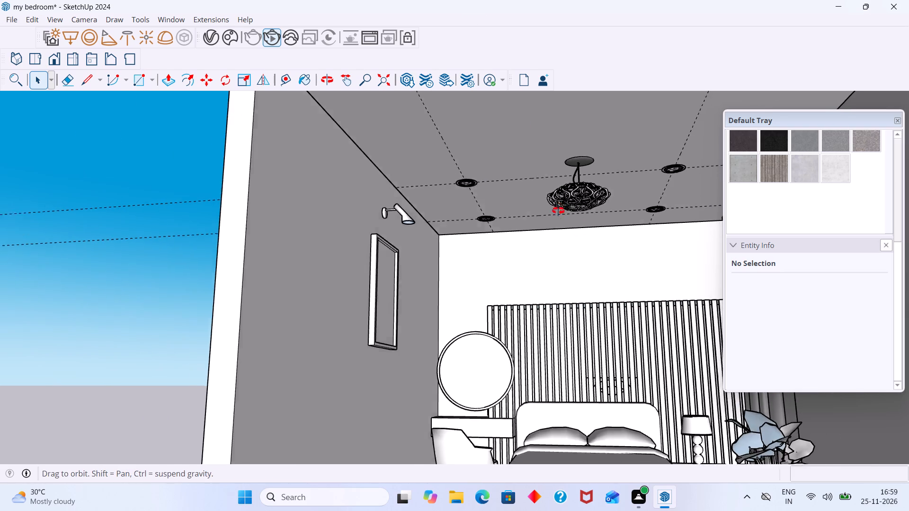
{"action": "middle_click_drag", "start_coordinate": [558, 211], "coordinate": [553, 196]}
{"action": "middle_click_drag", "start_coordinate": [536, 181], "coordinate": [545, 308]}
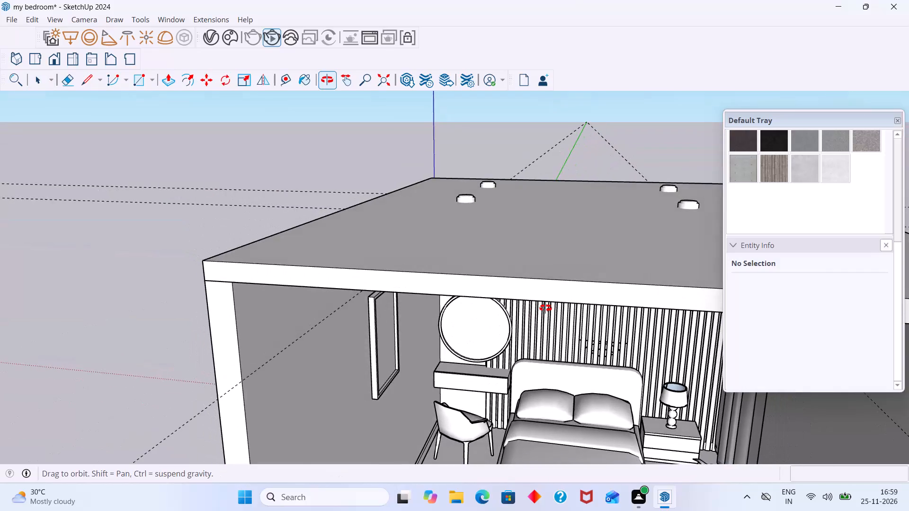
{"action": "middle_click_drag", "start_coordinate": [545, 308], "coordinate": [543, 243]}
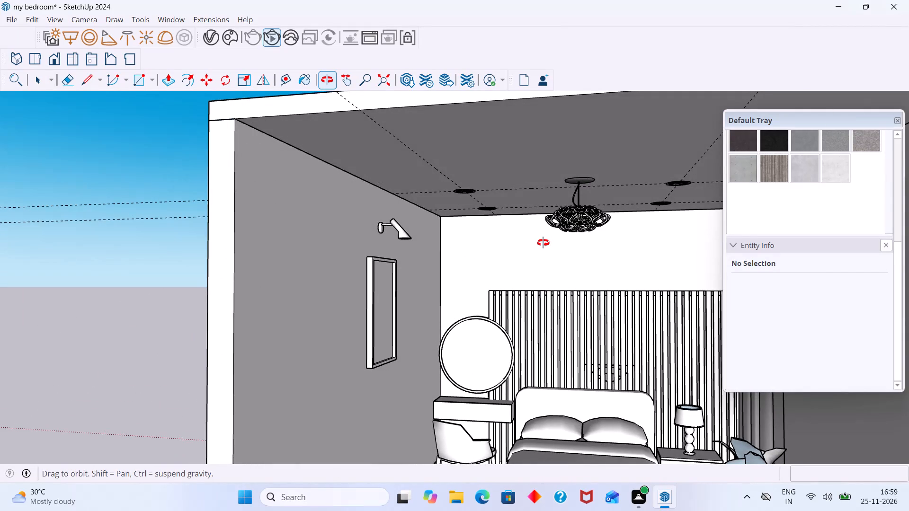
{"action": "middle_click_drag", "start_coordinate": [543, 243], "coordinate": [543, 232]}
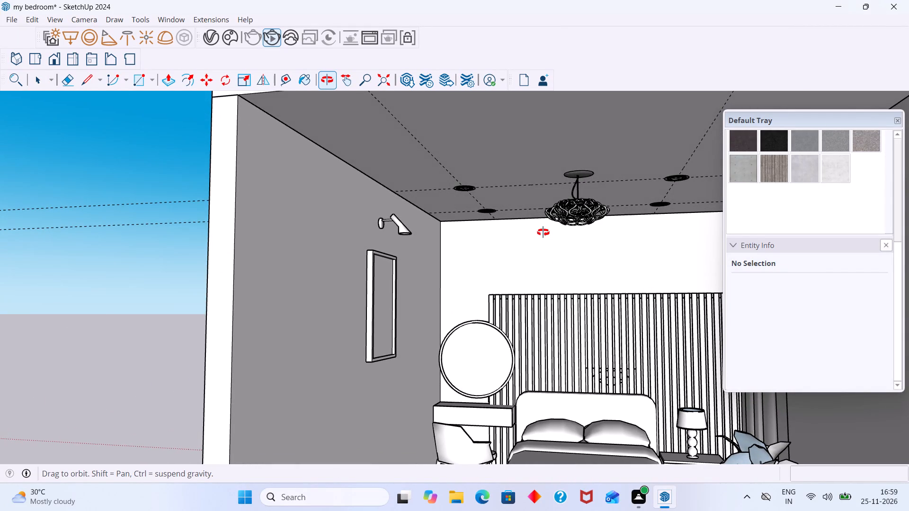
{"action": "middle_click_drag", "start_coordinate": [543, 232], "coordinate": [544, 228]}
{"action": "scroll", "coordinate": [542, 226], "scroll_direction": "down", "scroll_amount": 3}
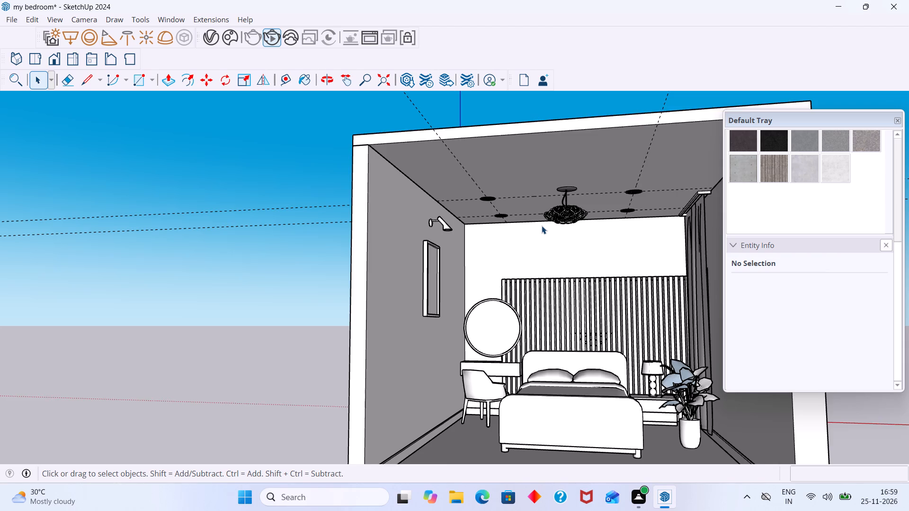
{"action": "scroll", "coordinate": [542, 226], "scroll_direction": "down", "scroll_amount": 1}
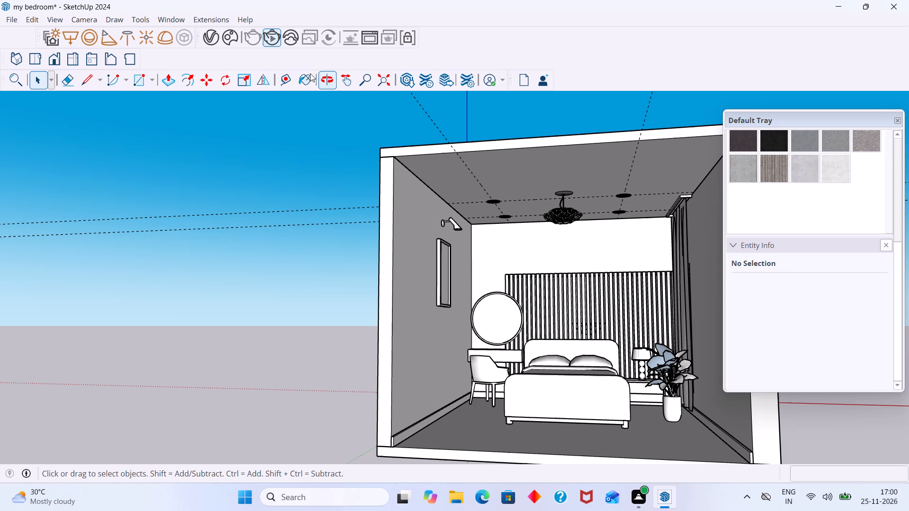
Stop the V-Ray interactive render.
{"action": "double_click", "coordinate": [273, 39]}
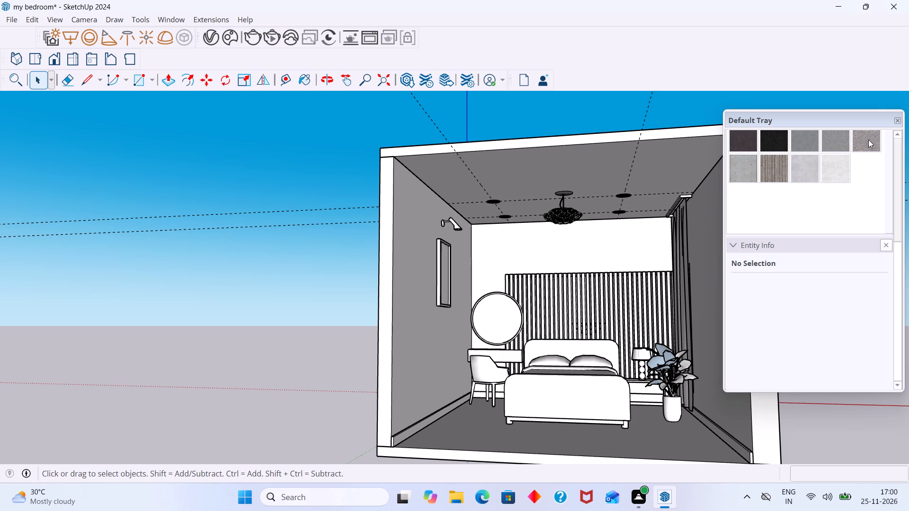
Close the Default Tray and start a V-Ray interactive render of the bedroom from its open side.
{"action": "left_click", "coordinate": [897, 121]}
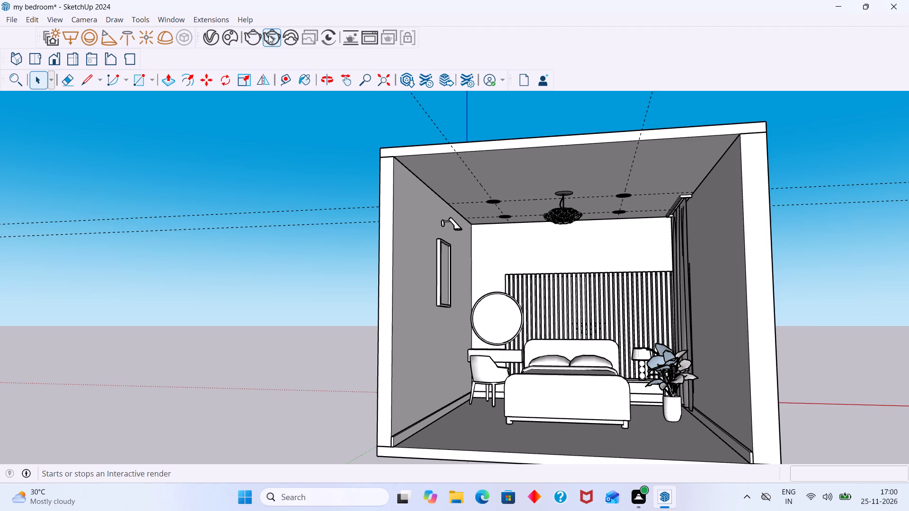
{"action": "double_click", "coordinate": [266, 37]}
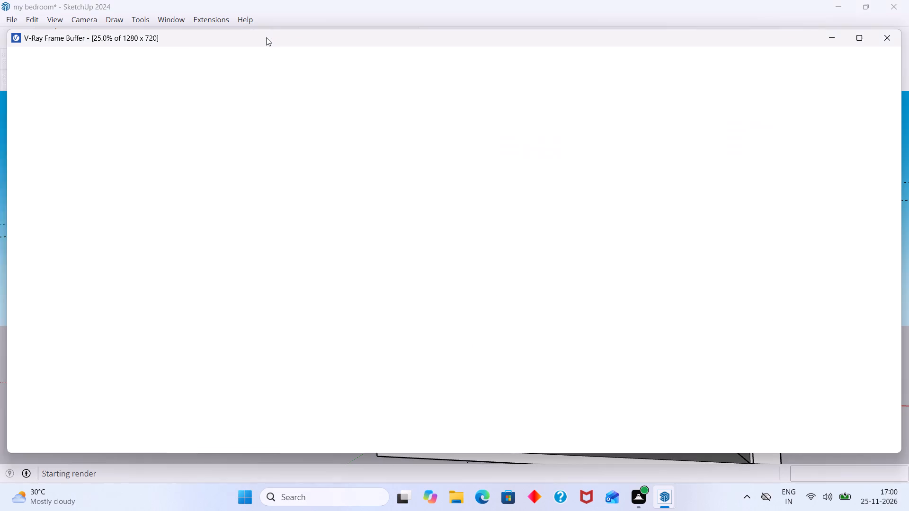
Examine the rendered bedroom, especially the ceiling spotlights and chandelier, close up and as a whole, and close the frame buffer.
{"action": "scroll", "coordinate": [474, 247], "scroll_direction": "up", "scroll_amount": 1}
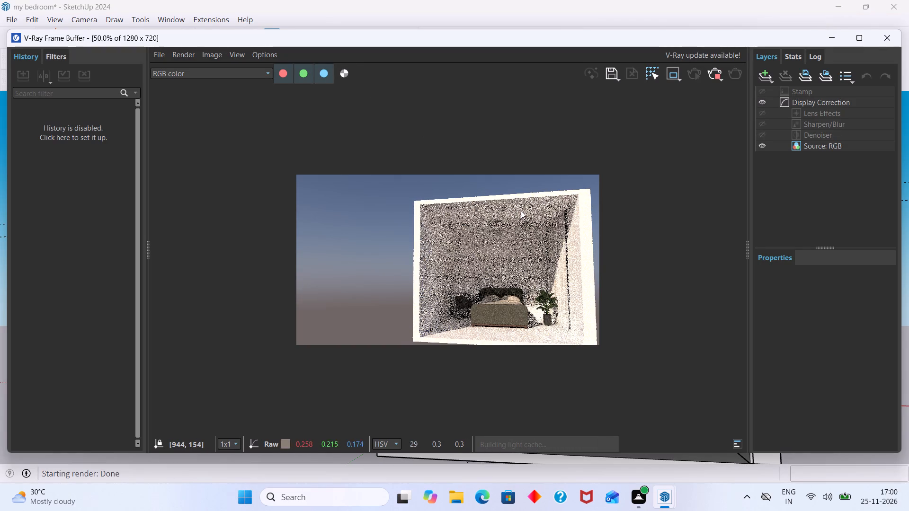
{"action": "middle_click_drag", "start_coordinate": [496, 211], "coordinate": [493, 224]}
{"action": "scroll", "coordinate": [488, 222], "scroll_direction": "up", "scroll_amount": 1}
{"action": "scroll", "coordinate": [490, 219], "scroll_direction": "down", "scroll_amount": 1}
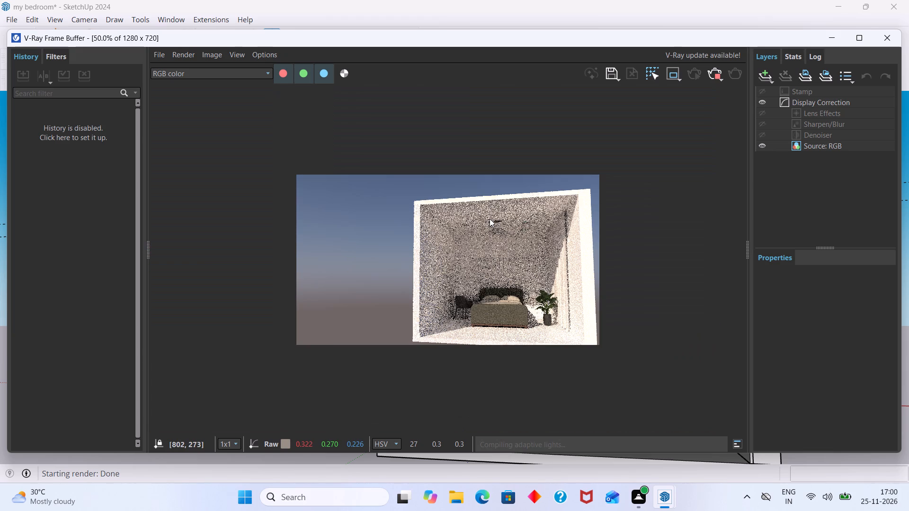
{"action": "scroll", "coordinate": [486, 218], "scroll_direction": "up", "scroll_amount": 2}
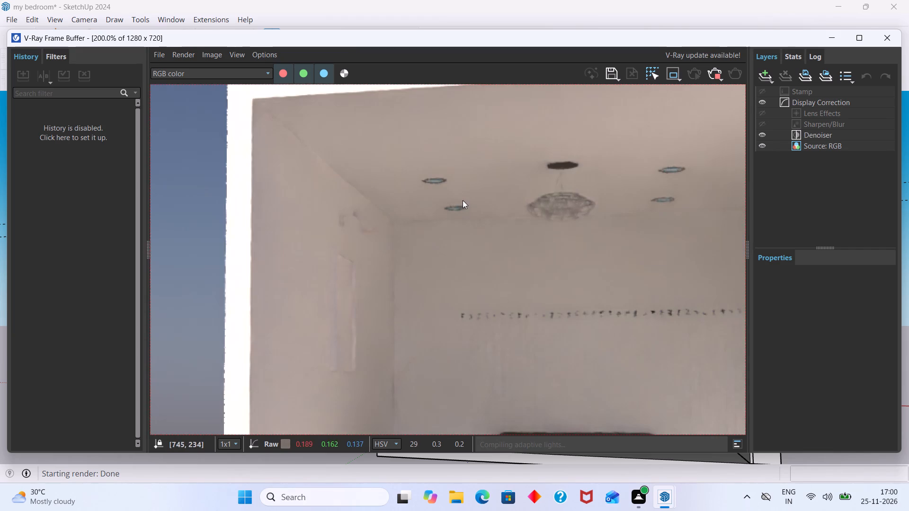
{"action": "scroll", "coordinate": [439, 186], "scroll_direction": "up", "scroll_amount": 2}
{"action": "scroll", "coordinate": [434, 177], "scroll_direction": "down", "scroll_amount": 4}
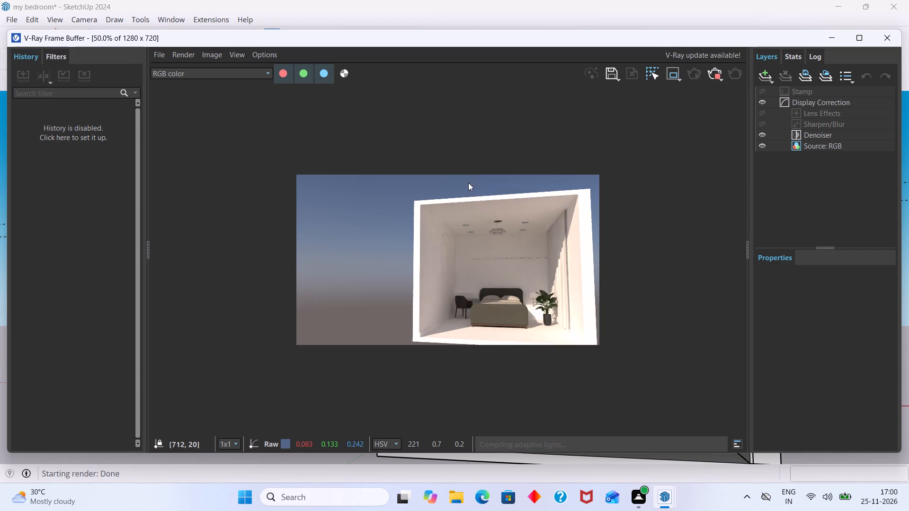
{"action": "scroll", "coordinate": [468, 183], "scroll_direction": "up", "scroll_amount": 1}
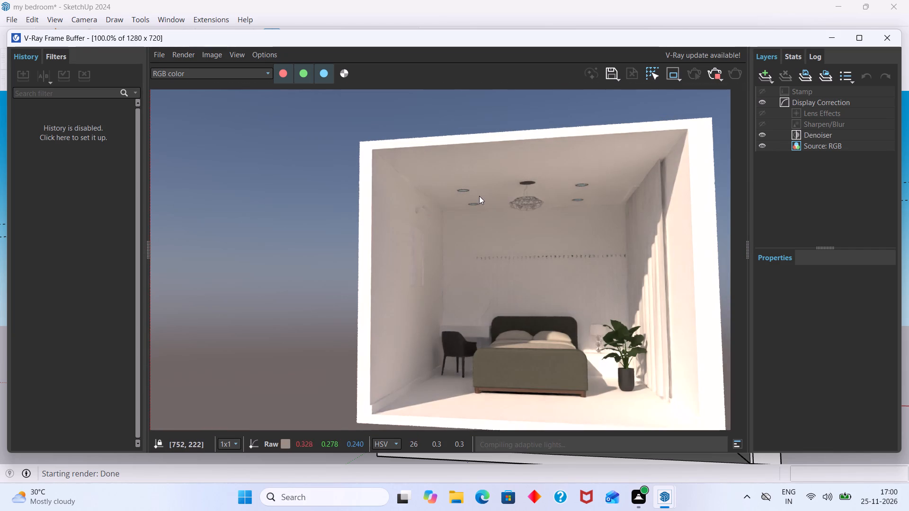
{"action": "middle_click_drag", "start_coordinate": [479, 196], "coordinate": [452, 190]}
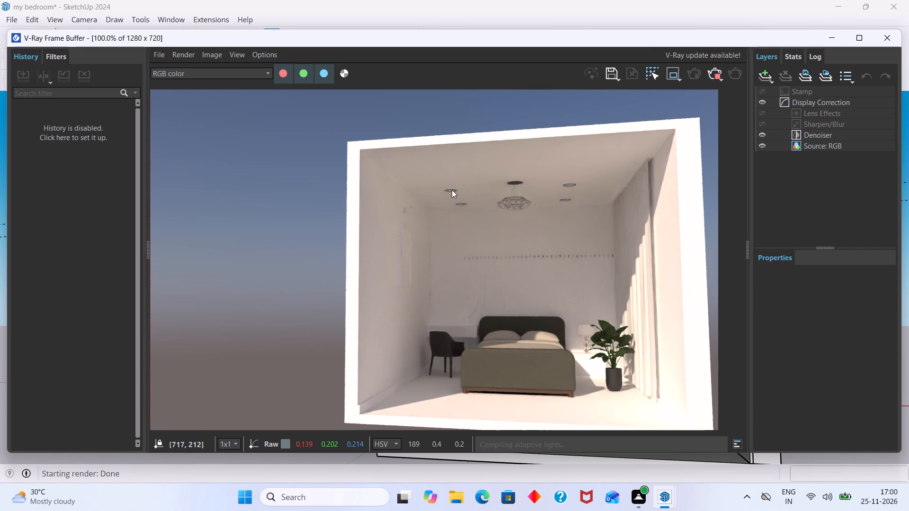
{"action": "middle_click_drag", "start_coordinate": [452, 190], "coordinate": [412, 188]}
{"action": "scroll", "coordinate": [492, 185], "scroll_direction": "down", "scroll_amount": 1}
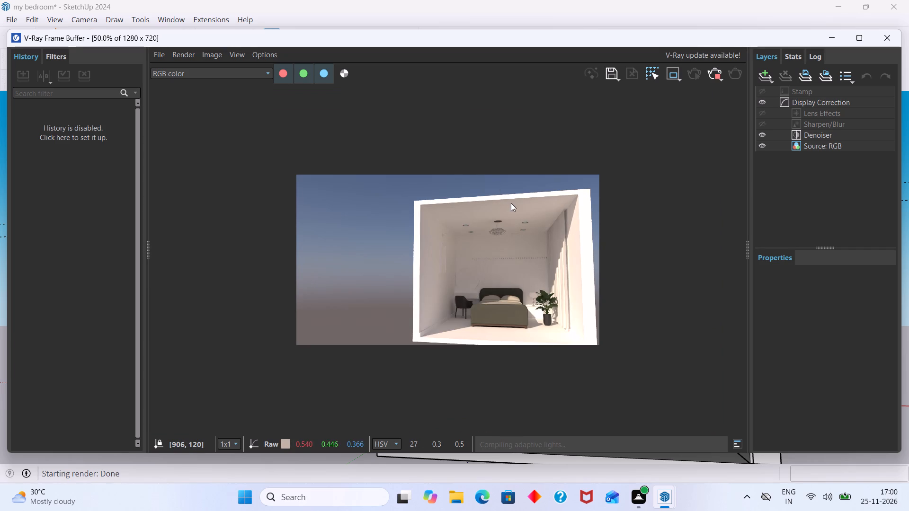
{"action": "scroll", "coordinate": [524, 211], "scroll_direction": "up", "scroll_amount": 1}
{"action": "middle_click_drag", "start_coordinate": [524, 211], "coordinate": [511, 189]}
{"action": "scroll", "coordinate": [524, 211], "scroll_direction": "up", "scroll_amount": 1}
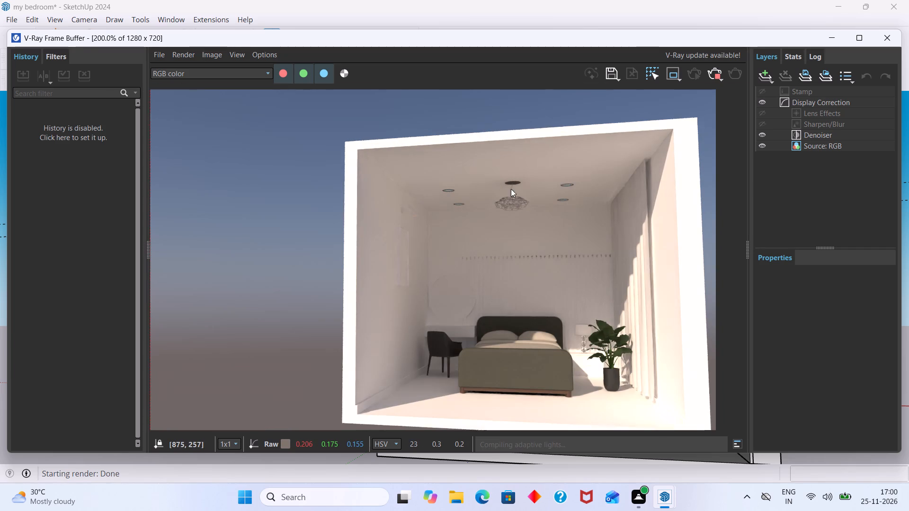
{"action": "middle_click_drag", "start_coordinate": [511, 189], "coordinate": [493, 167]}
{"action": "scroll", "coordinate": [493, 168], "scroll_direction": "down", "scroll_amount": 1}
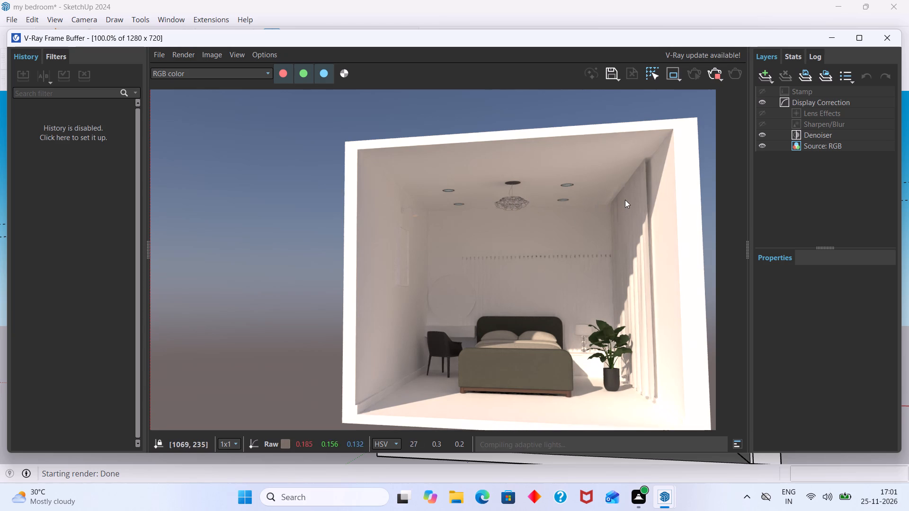
{"action": "scroll", "coordinate": [623, 203], "scroll_direction": "down", "scroll_amount": 2}
{"action": "scroll", "coordinate": [542, 241], "scroll_direction": "up", "scroll_amount": 2}
{"action": "middle_click_drag", "start_coordinate": [533, 246], "coordinate": [506, 230]}
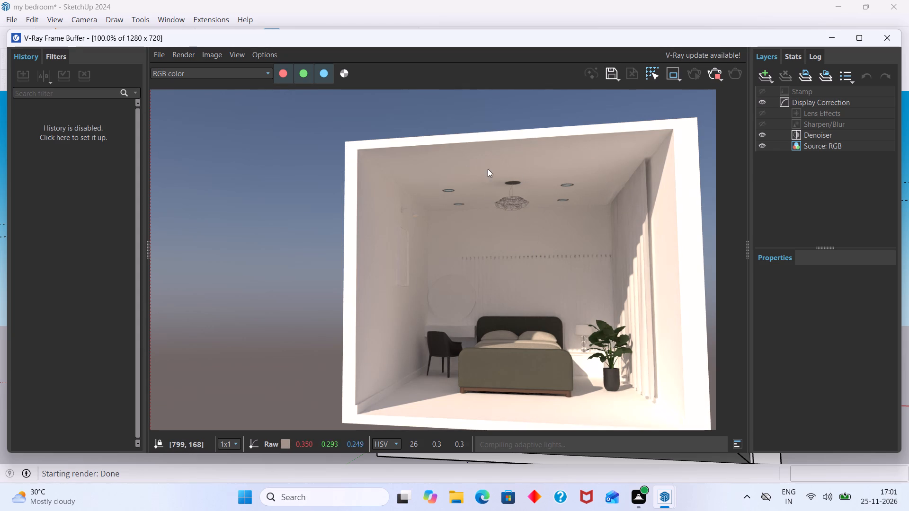
{"action": "scroll", "coordinate": [581, 171], "scroll_direction": "down", "scroll_amount": 1}
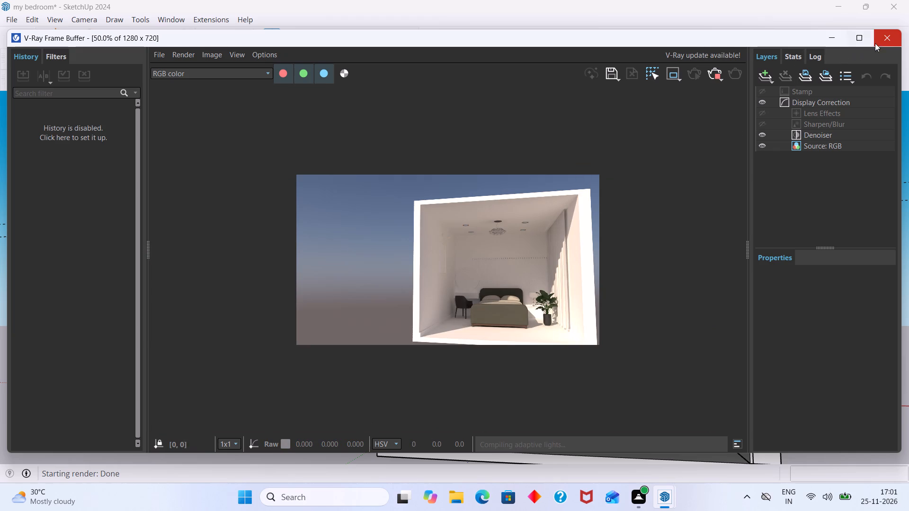
{"action": "left_click", "coordinate": [886, 36]}
Examine the bedroom model and its ceiling lights from the open side, both close up and from farther back.
{"action": "scroll", "coordinate": [515, 189], "scroll_direction": "up", "scroll_amount": 4}
{"action": "scroll", "coordinate": [515, 189], "scroll_direction": "down", "scroll_amount": 2}
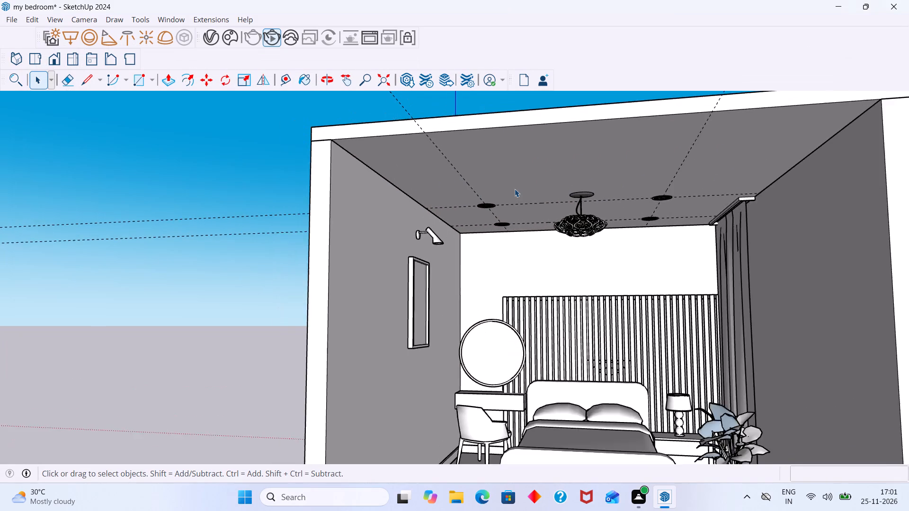
{"action": "scroll", "coordinate": [515, 189], "scroll_direction": "down", "scroll_amount": 2}
{"action": "middle_click_drag", "start_coordinate": [530, 272], "coordinate": [528, 244]}
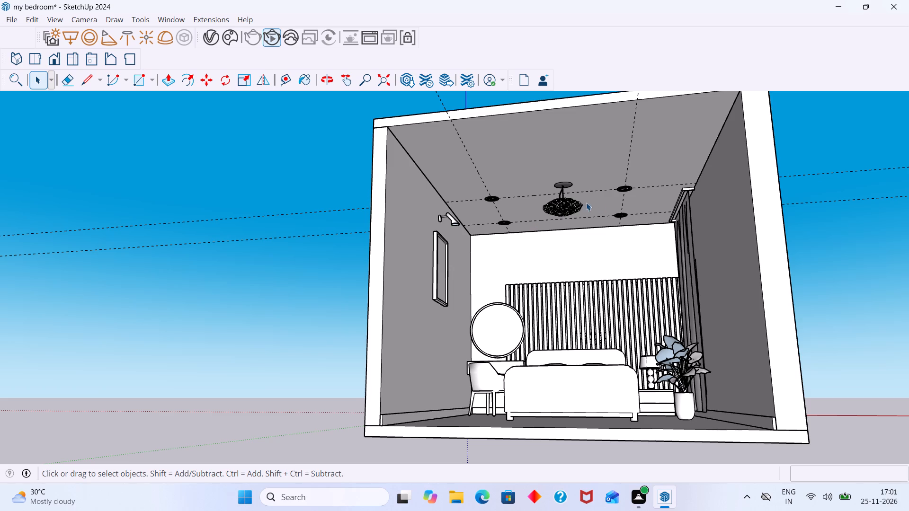
{"action": "scroll", "coordinate": [642, 223], "scroll_direction": "down", "scroll_amount": 3}
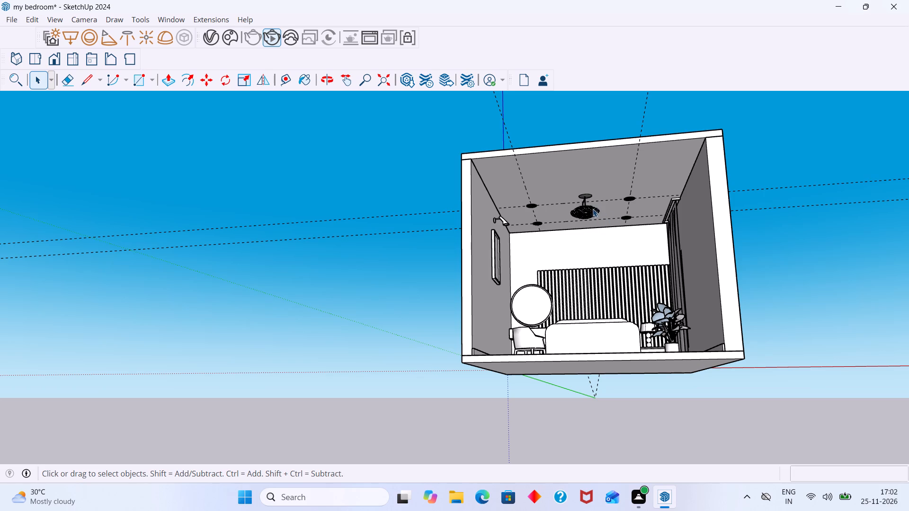
{"action": "middle_click_drag", "start_coordinate": [593, 209], "coordinate": [607, 228]}
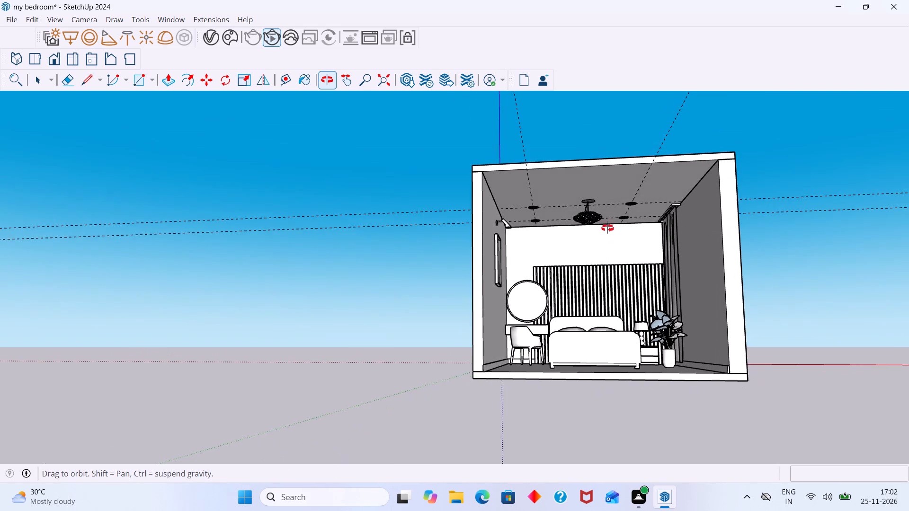
{"action": "middle_click_drag", "start_coordinate": [607, 228], "coordinate": [607, 222]}
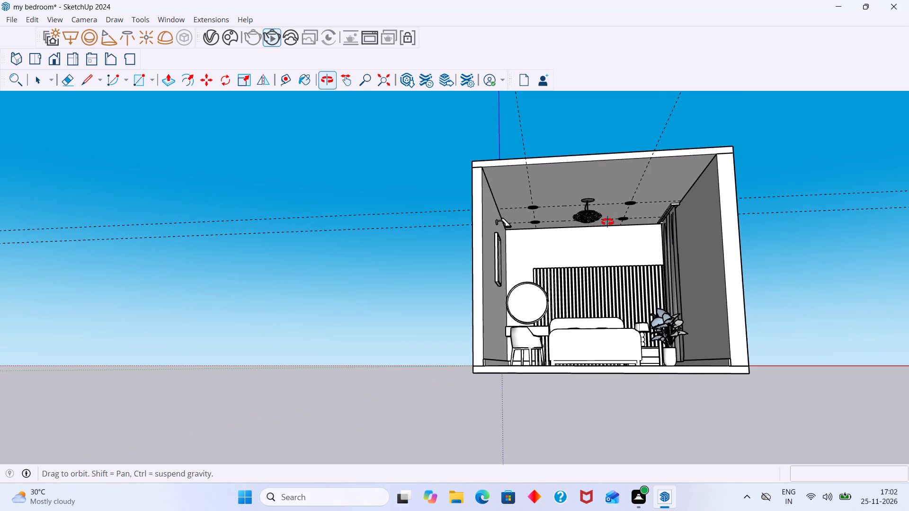
{"action": "middle_click_drag", "start_coordinate": [607, 222], "coordinate": [606, 221]}
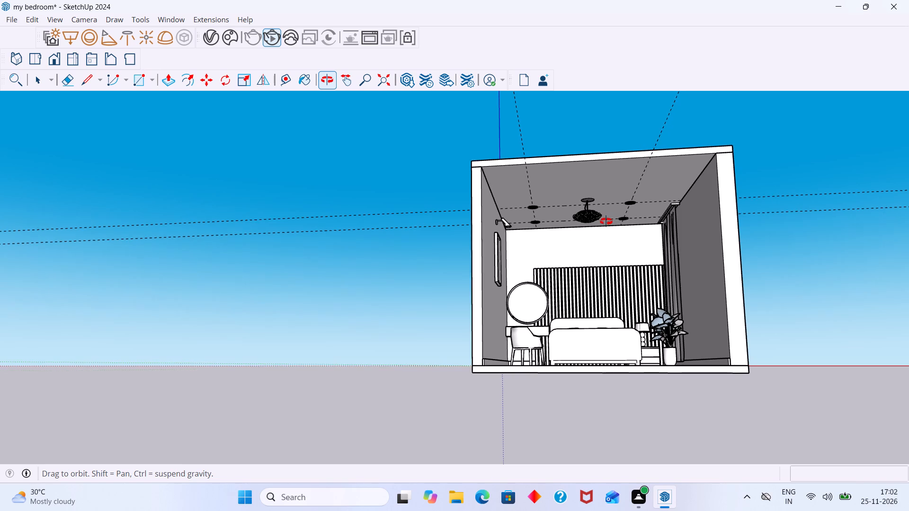
{"action": "middle_click_drag", "start_coordinate": [606, 221], "coordinate": [588, 222]}
{"action": "scroll", "coordinate": [553, 213], "scroll_direction": "up", "scroll_amount": 5}
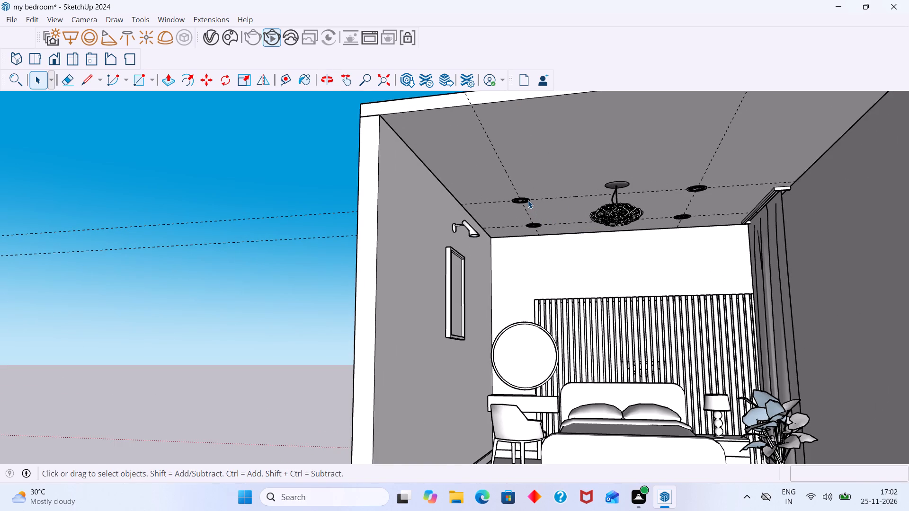
{"action": "scroll", "coordinate": [528, 199], "scroll_direction": "down", "scroll_amount": 3}
{"action": "middle_click_drag", "start_coordinate": [527, 242], "coordinate": [515, 219]}
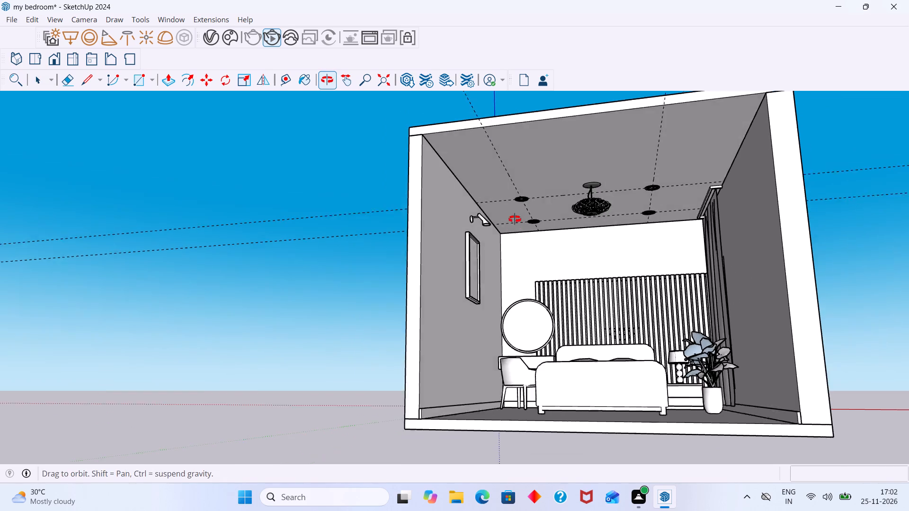
{"action": "middle_click_drag", "start_coordinate": [515, 219], "coordinate": [514, 217]}
{"action": "scroll", "coordinate": [514, 217], "scroll_direction": "down", "scroll_amount": 3}
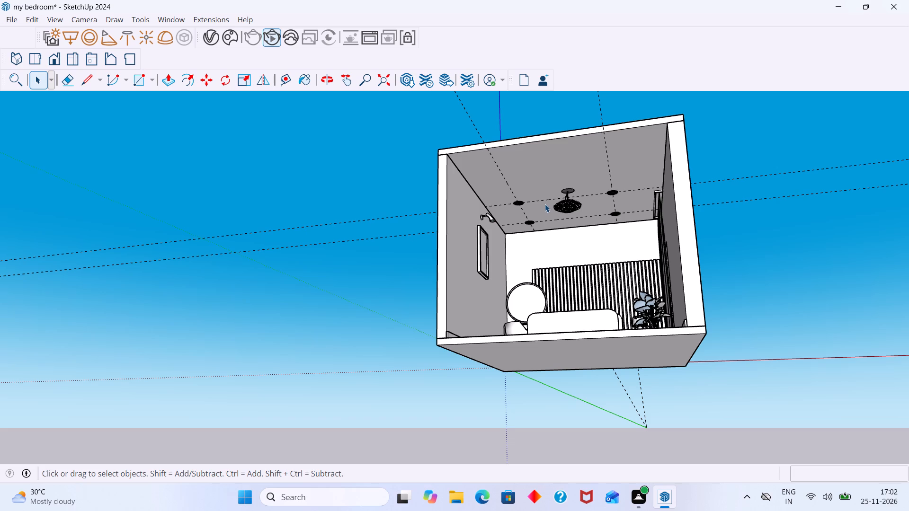
{"action": "scroll", "coordinate": [554, 201], "scroll_direction": "down", "scroll_amount": 6}
{"action": "middle_click_drag", "start_coordinate": [558, 216], "coordinate": [570, 250]}
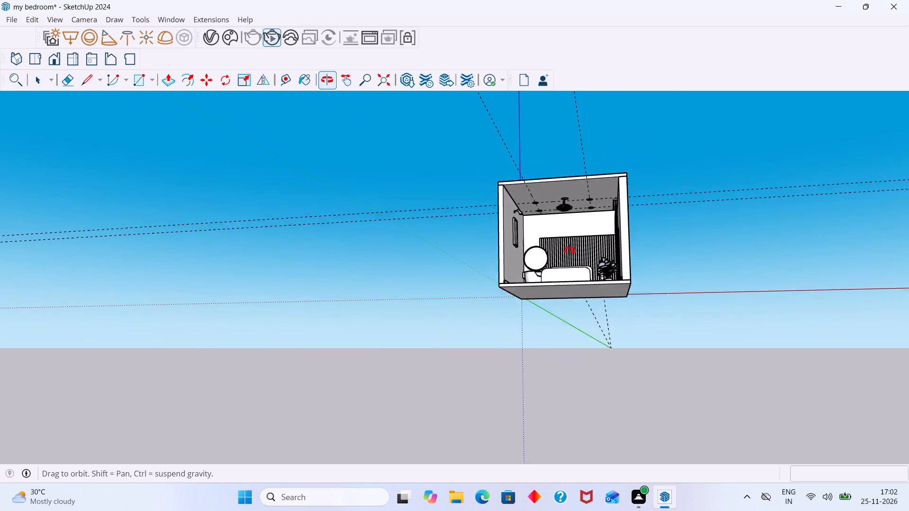
{"action": "middle_click_drag", "start_coordinate": [570, 250], "coordinate": [571, 251]}
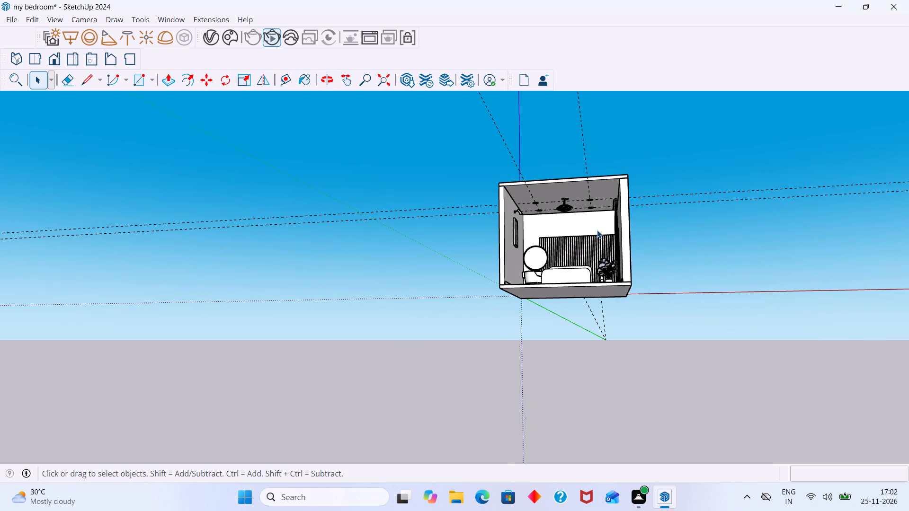
Set the V-Ray SunLight intensity to 0.2 and move the Asset Editor clear of the bedroom model.
{"action": "triple_click", "coordinate": [211, 39]}
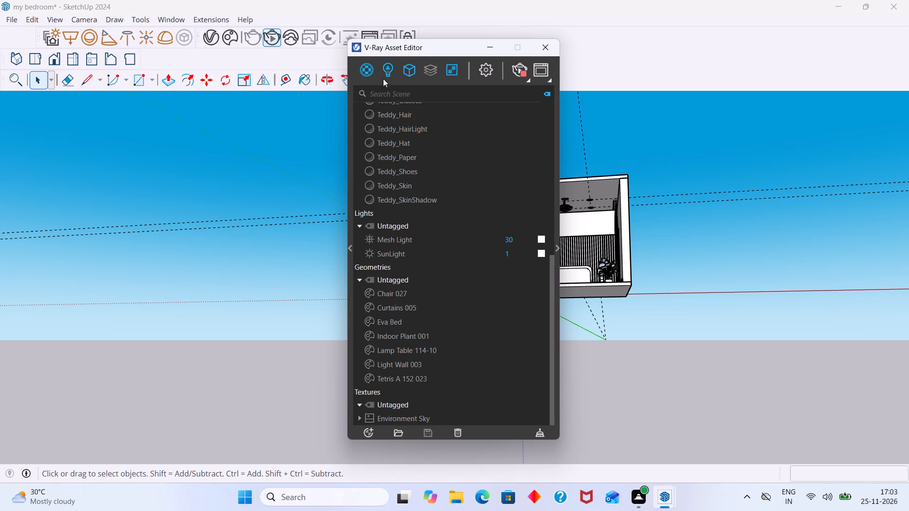
{"action": "left_click", "coordinate": [387, 74]}
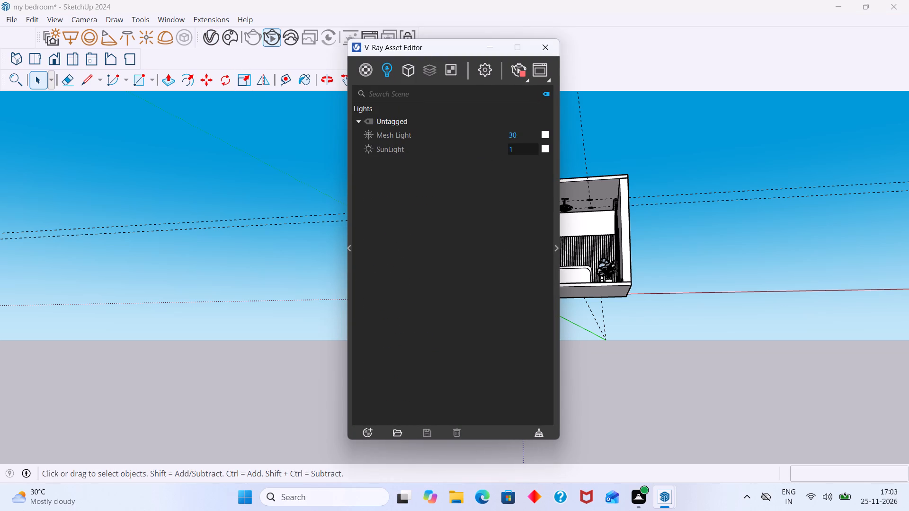
{"action": "left_click", "coordinate": [514, 149]}
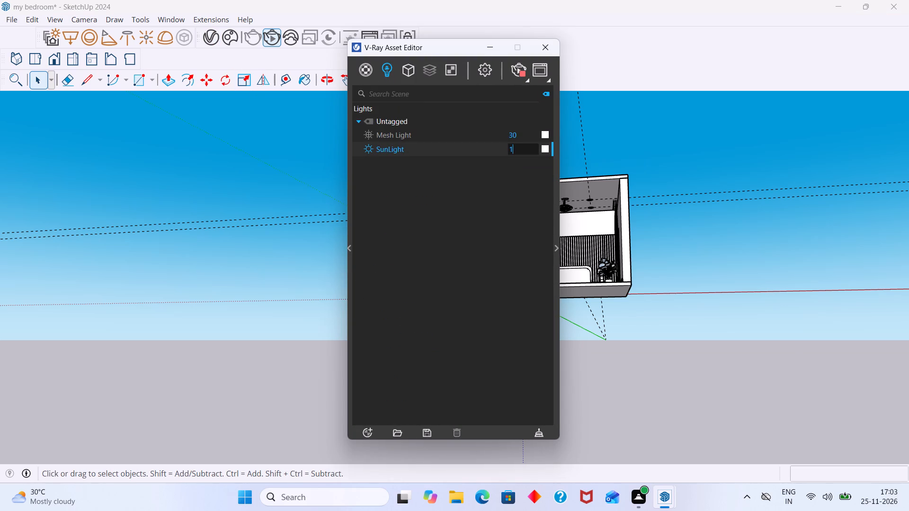
{"action": "key", "text": "BackSpace"}
{"action": "type", "text": "0.2"}
{"action": "key", "text": "Return"}
{"action": "left_click_drag", "start_coordinate": [412, 47], "coordinate": [99, 108]}
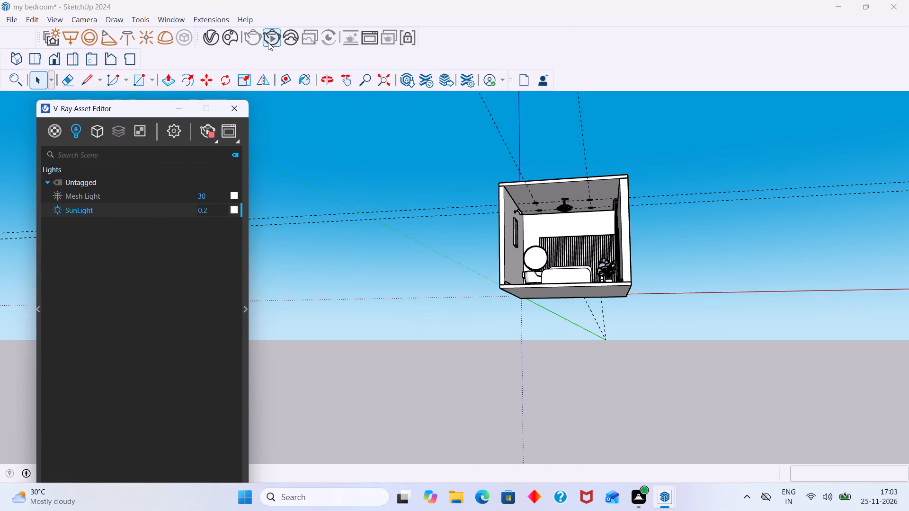
Restart the V-Ray interactive render from the distant view of the bedroom.
{"action": "double_click", "coordinate": [268, 42]}
{"action": "double_click", "coordinate": [272, 35]}
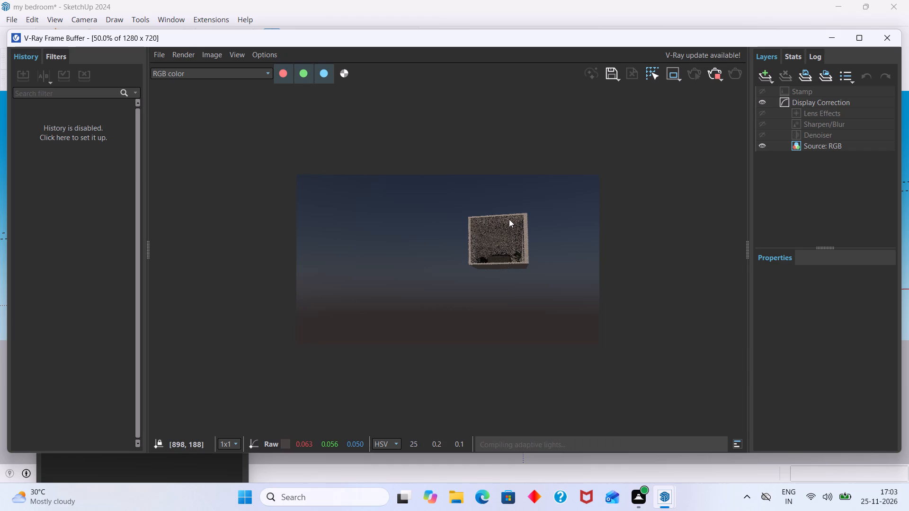
Examine the bedroom's brightness and ceiling lights in the new render, with the room enlarged in the frame buffer.
{"action": "scroll", "coordinate": [509, 229], "scroll_direction": "up", "scroll_amount": 2}
{"action": "middle_click_drag", "start_coordinate": [522, 180], "coordinate": [526, 206]}
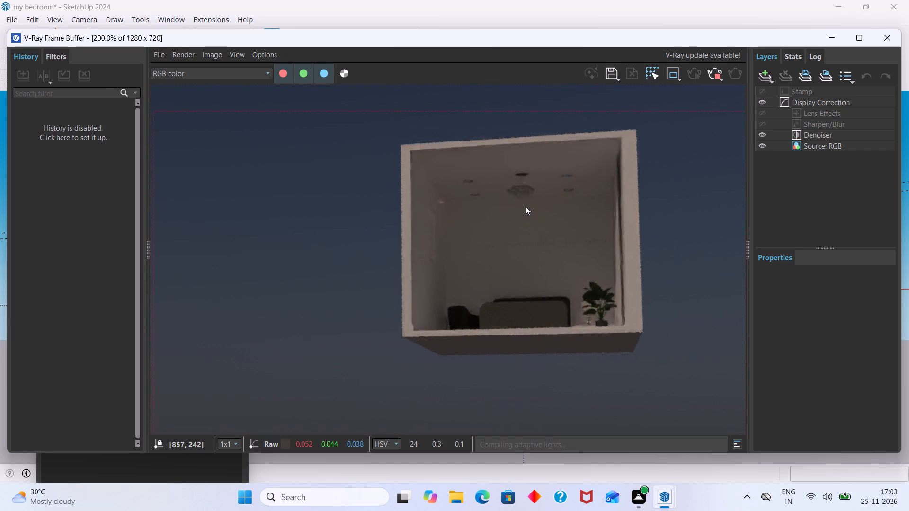
{"action": "middle_click_drag", "start_coordinate": [526, 206], "coordinate": [526, 207]}
{"action": "scroll", "coordinate": [496, 193], "scroll_direction": "up", "scroll_amount": 2}
{"action": "scroll", "coordinate": [489, 190], "scroll_direction": "down", "scroll_amount": 2}
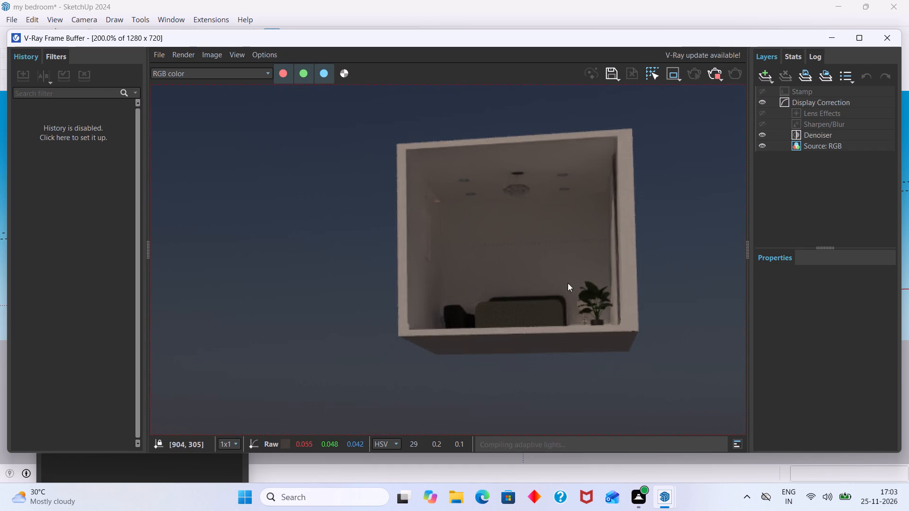
{"action": "middle_click_drag", "start_coordinate": [575, 310], "coordinate": [579, 326]}
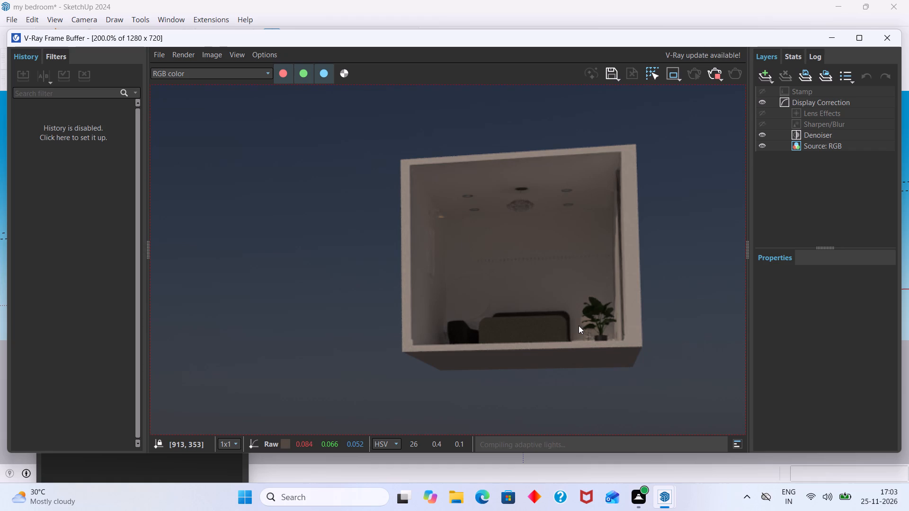
{"action": "middle_click_drag", "start_coordinate": [579, 326], "coordinate": [579, 325]}
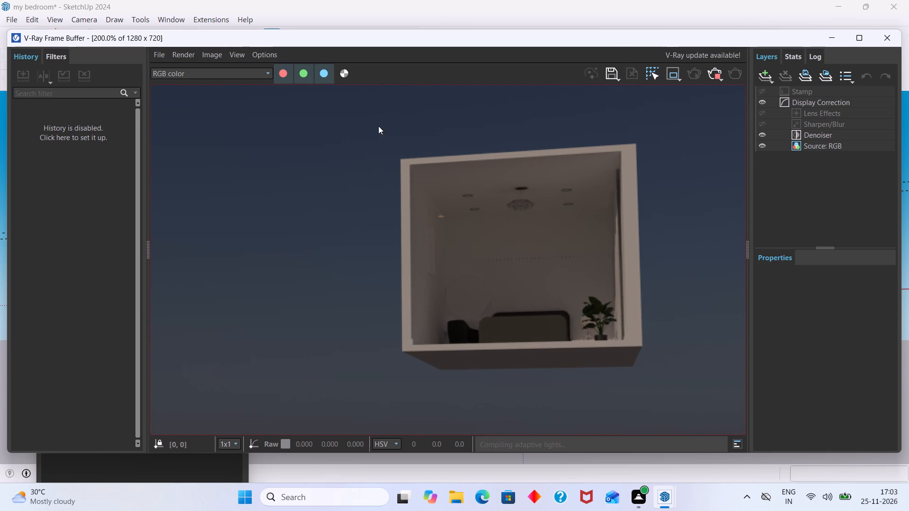
Shrink the V-Ray Frame Buffer in width and height so it uncovers the model view beside the Asset Editor.
{"action": "left_click_drag", "start_coordinate": [7, 253], "coordinate": [94, 251]}
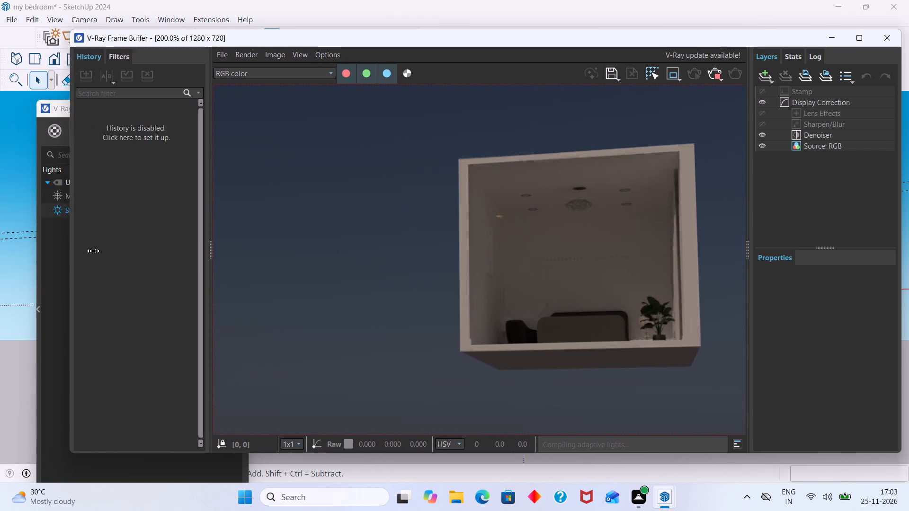
{"action": "left_click_drag", "start_coordinate": [94, 251], "coordinate": [471, 273]}
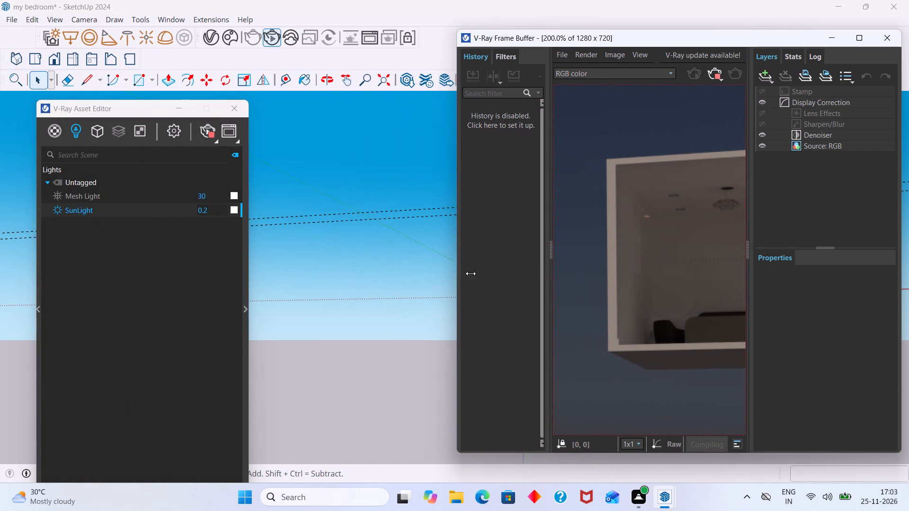
{"action": "left_click_drag", "start_coordinate": [471, 273], "coordinate": [490, 276]}
{"action": "left_click_drag", "start_coordinate": [694, 453], "coordinate": [693, 327]}
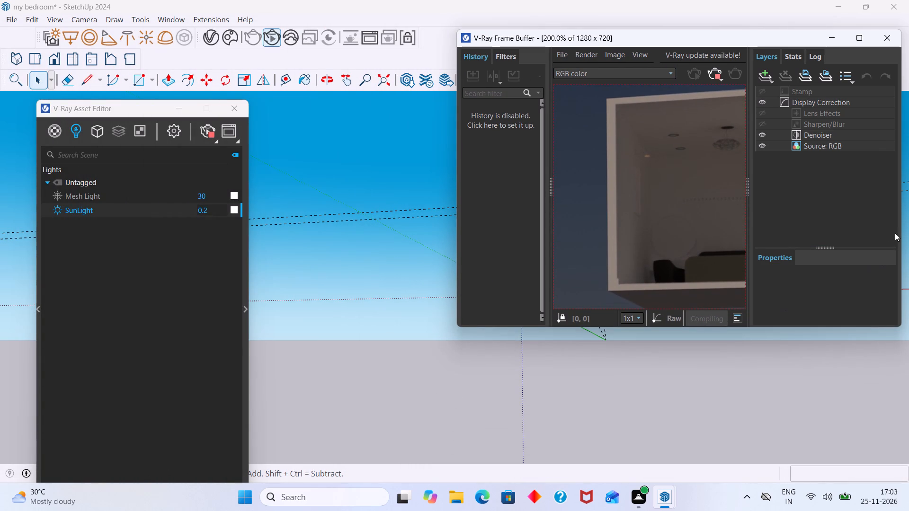
{"action": "left_click_drag", "start_coordinate": [905, 221], "coordinate": [862, 230]}
{"action": "left_click_drag", "start_coordinate": [904, 220], "coordinate": [878, 223]}
{"action": "left_click_drag", "start_coordinate": [746, 189], "coordinate": [752, 189]}
{"action": "left_click_drag", "start_coordinate": [752, 189], "coordinate": [767, 186]}
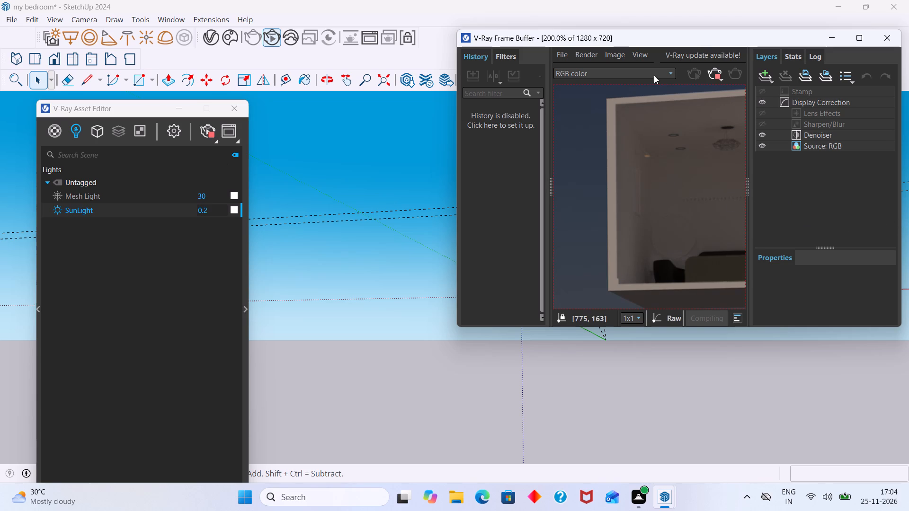
Examine the bedroom's lighting in the live interactive render from several low and level viewpoints facing its open side.
{"action": "scroll", "coordinate": [378, 352], "scroll_direction": "down", "scroll_amount": 6}
{"action": "middle_click_drag", "start_coordinate": [388, 342], "coordinate": [404, 349]}
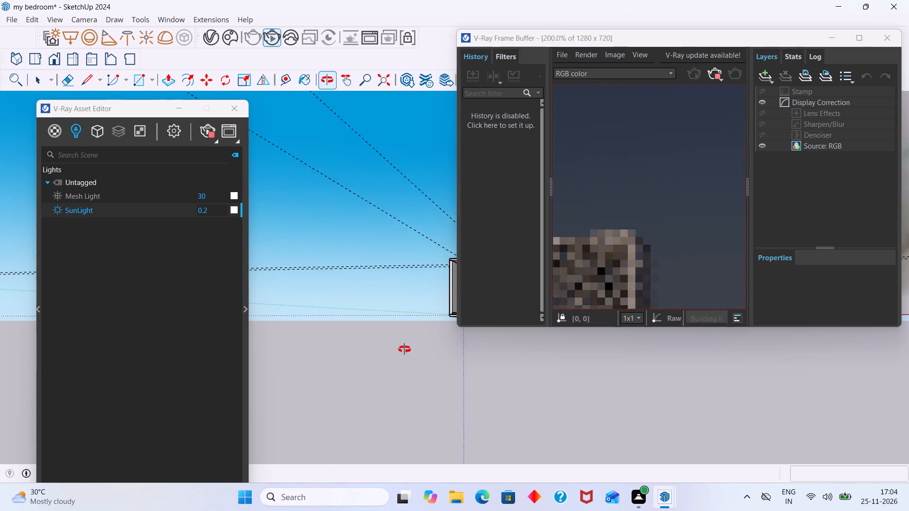
{"action": "middle_click_drag", "start_coordinate": [404, 349], "coordinate": [413, 347]}
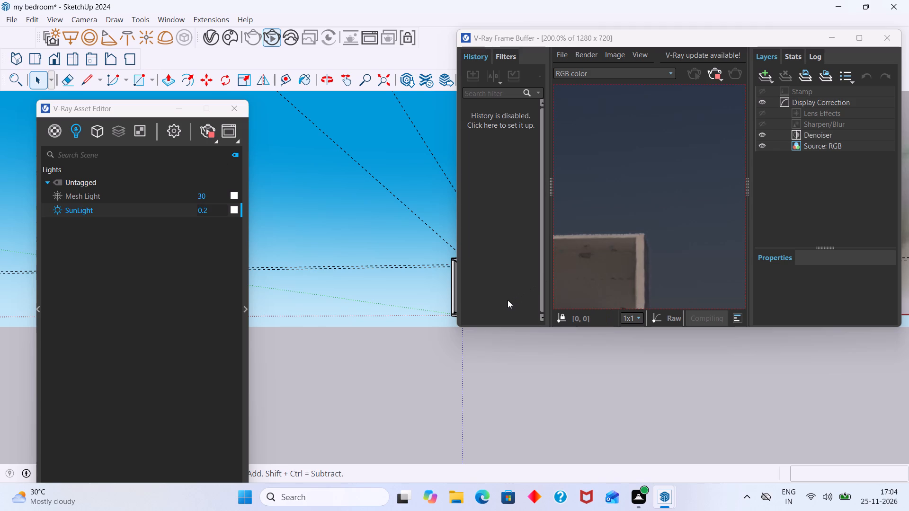
{"action": "middle_click_drag", "start_coordinate": [506, 301], "coordinate": [560, 288], "text": "shift"}
{"action": "middle_click_drag", "start_coordinate": [457, 356], "coordinate": [513, 328], "text": "shift"}
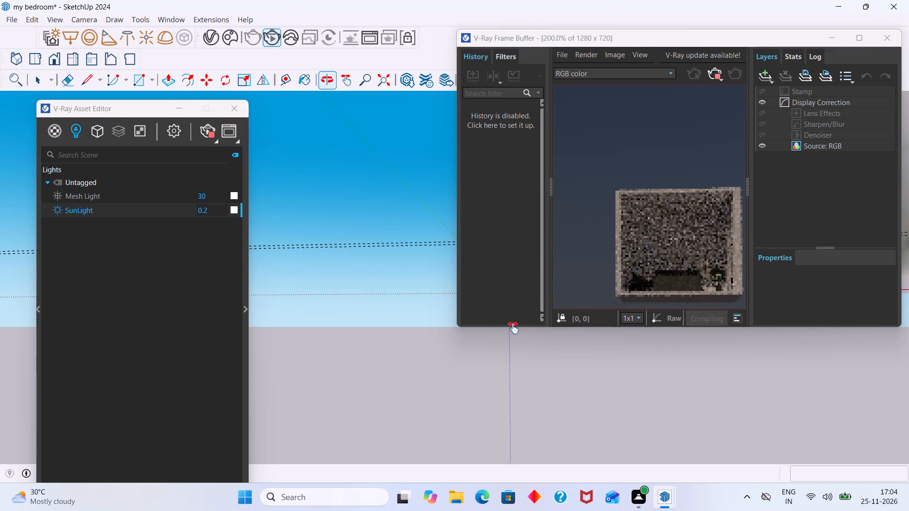
{"action": "middle_click_drag", "start_coordinate": [513, 328], "coordinate": [510, 311], "text": "shift"}
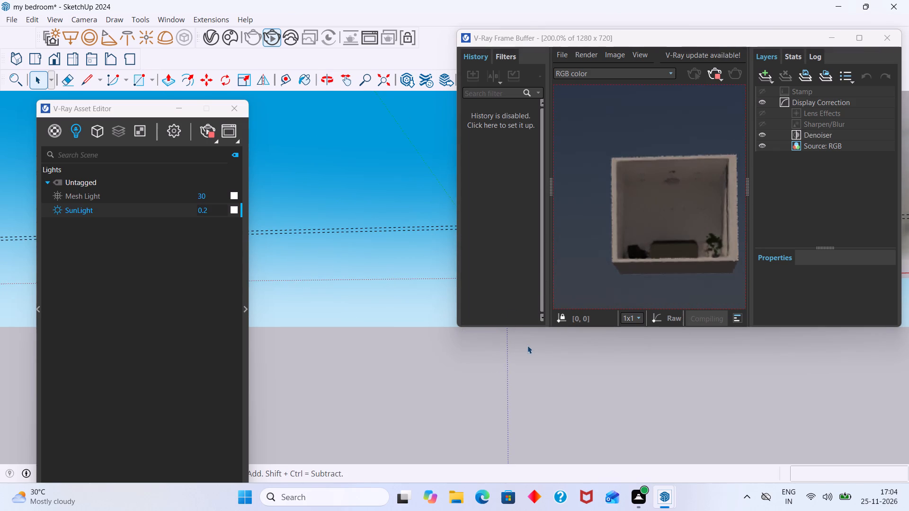
{"action": "middle_click_drag", "start_coordinate": [513, 383], "coordinate": [518, 413]}
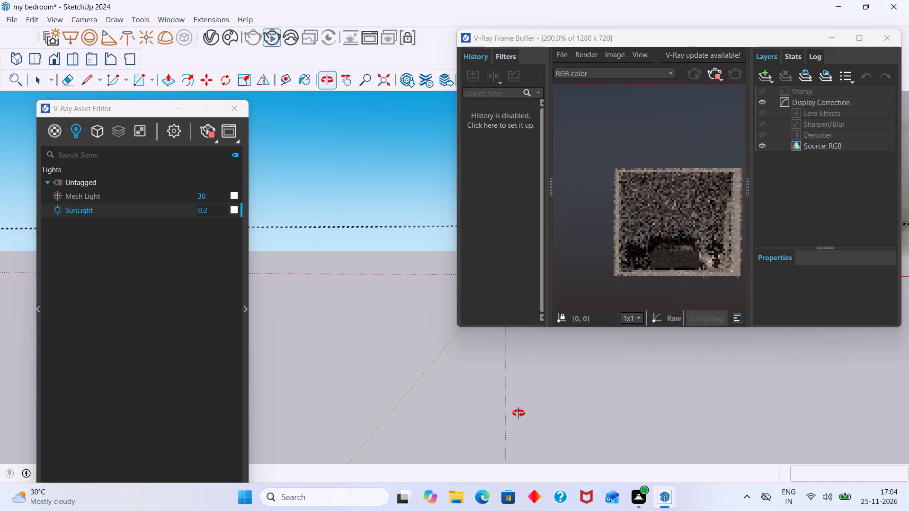
{"action": "middle_click_drag", "start_coordinate": [518, 413], "coordinate": [519, 414]}
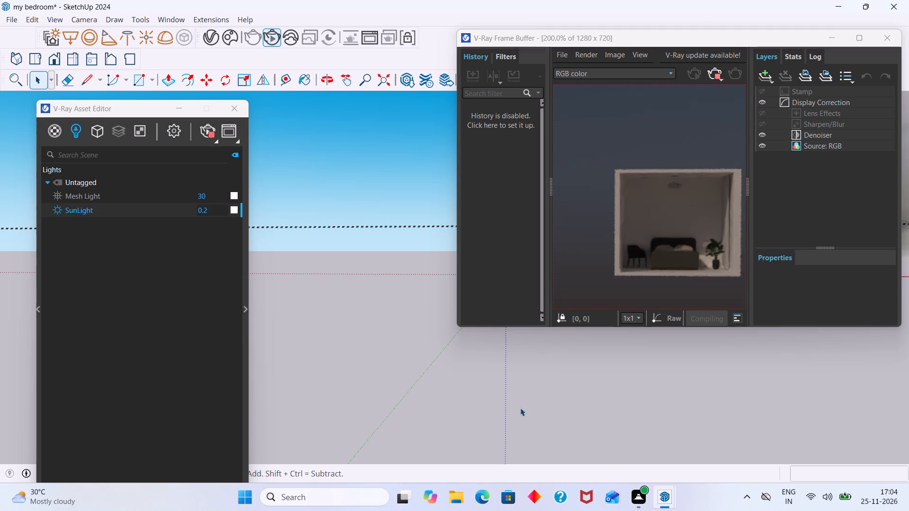
{"action": "scroll", "coordinate": [659, 226], "scroll_direction": "up", "scroll_amount": 2}
{"action": "scroll", "coordinate": [662, 220], "scroll_direction": "down", "scroll_amount": 2}
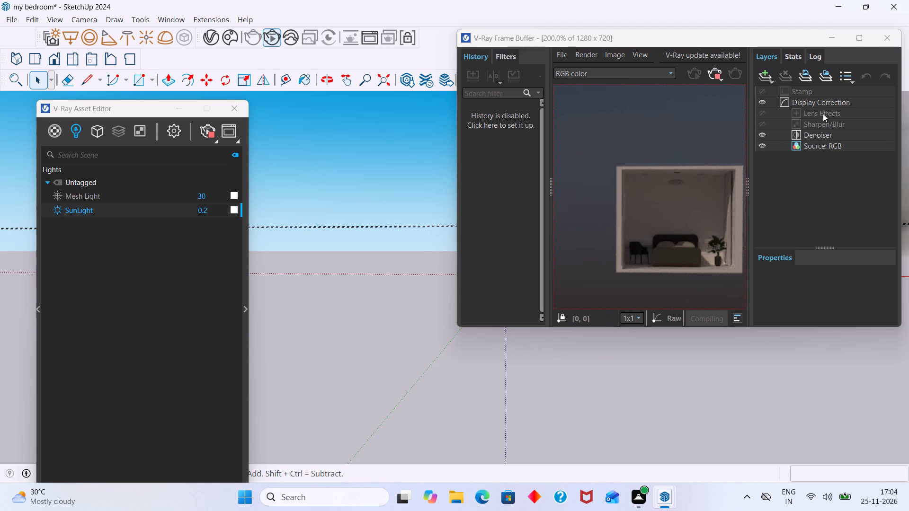
Close the V-Ray Frame Buffer and the V-Ray Asset Editor.
{"action": "left_click", "coordinate": [886, 39]}
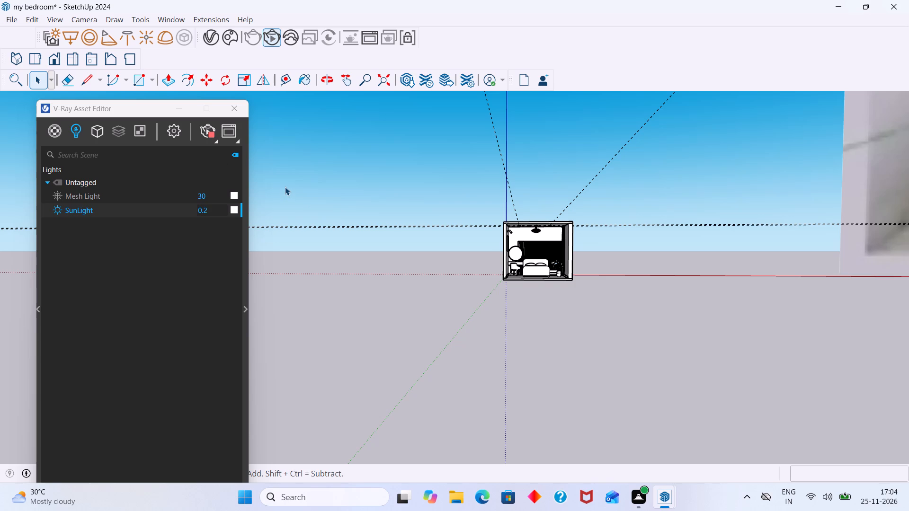
{"action": "left_click", "coordinate": [233, 112]}
Delete all the dashed guide lines from the bedroom model.
{"action": "middle_click_drag", "start_coordinate": [487, 239], "coordinate": [481, 258]}
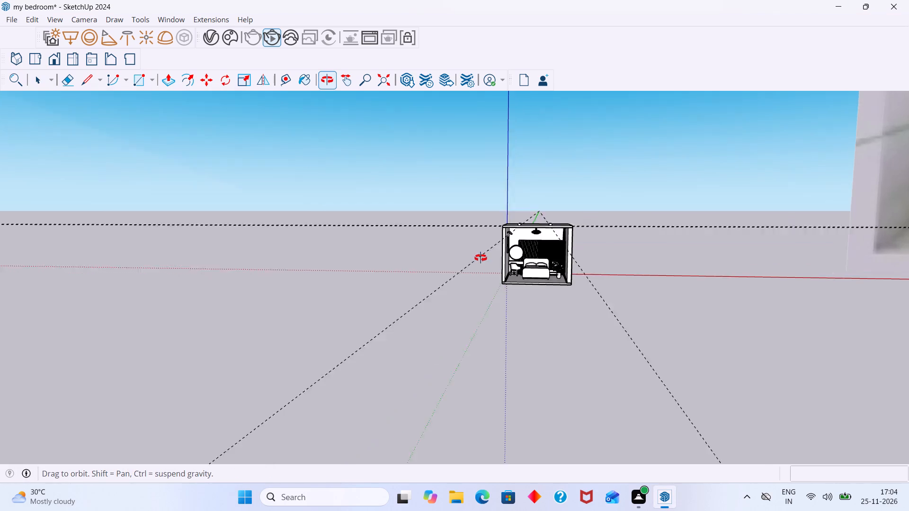
{"action": "middle_click_drag", "start_coordinate": [481, 258], "coordinate": [475, 280]}
{"action": "scroll", "coordinate": [589, 206], "scroll_direction": "up", "scroll_amount": 1}
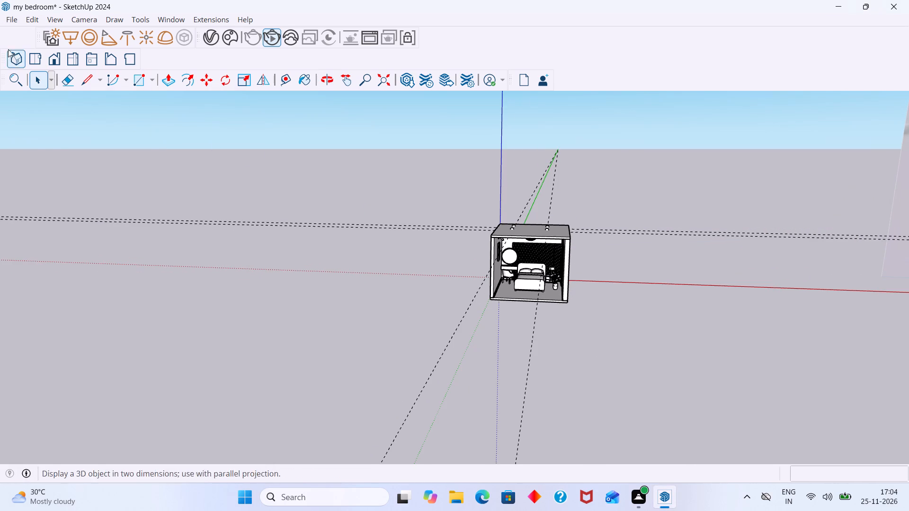
{"action": "left_click", "coordinate": [33, 22]}
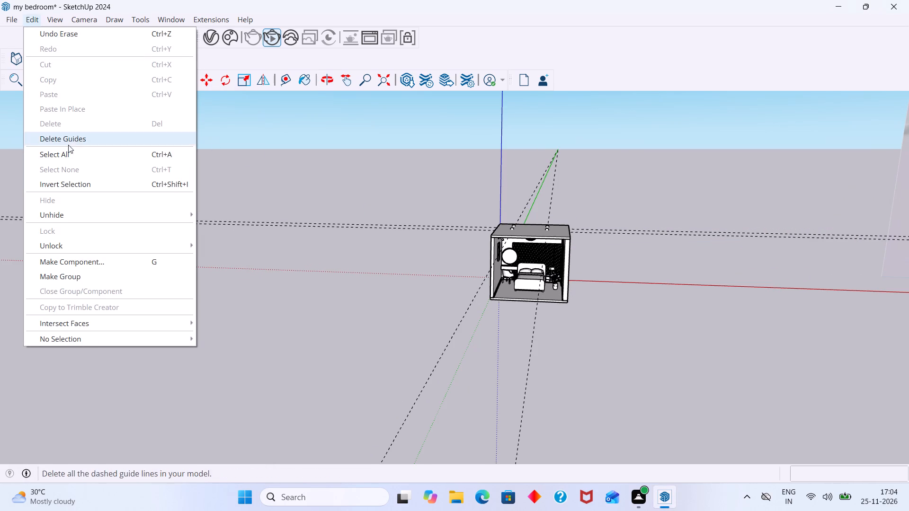
{"action": "left_click", "coordinate": [70, 141]}
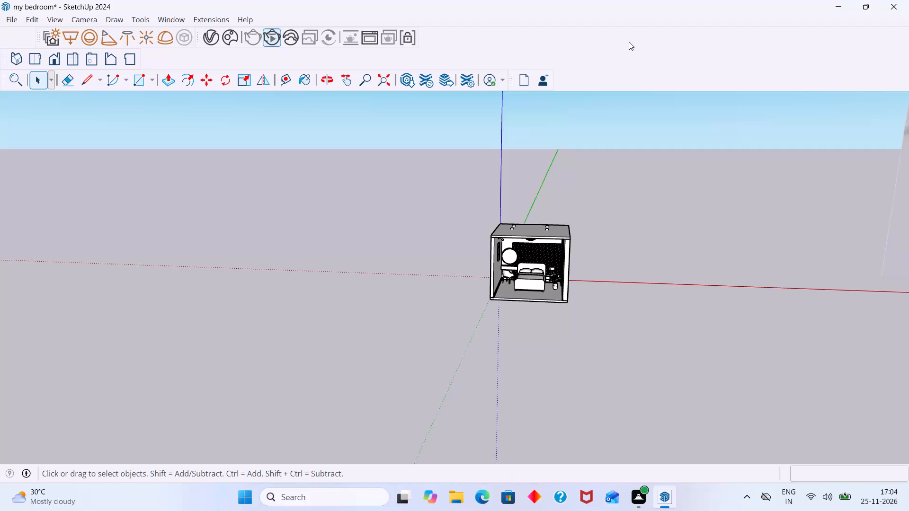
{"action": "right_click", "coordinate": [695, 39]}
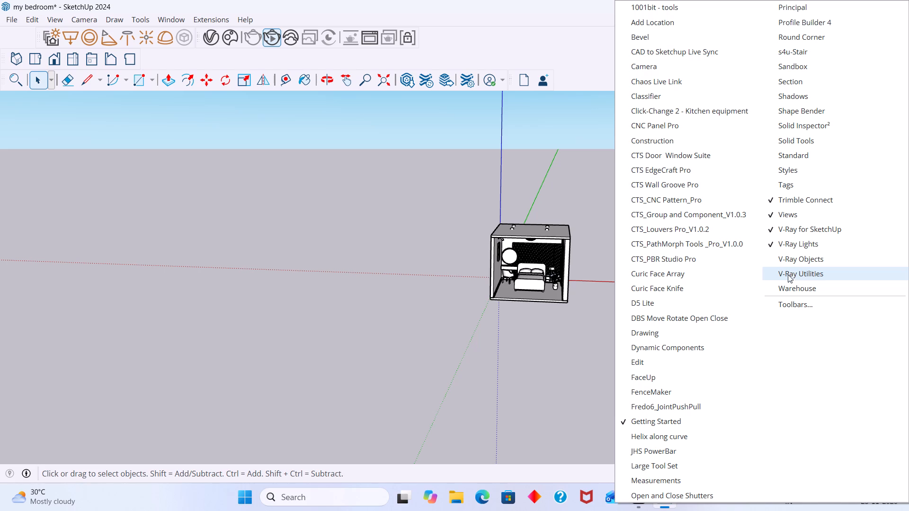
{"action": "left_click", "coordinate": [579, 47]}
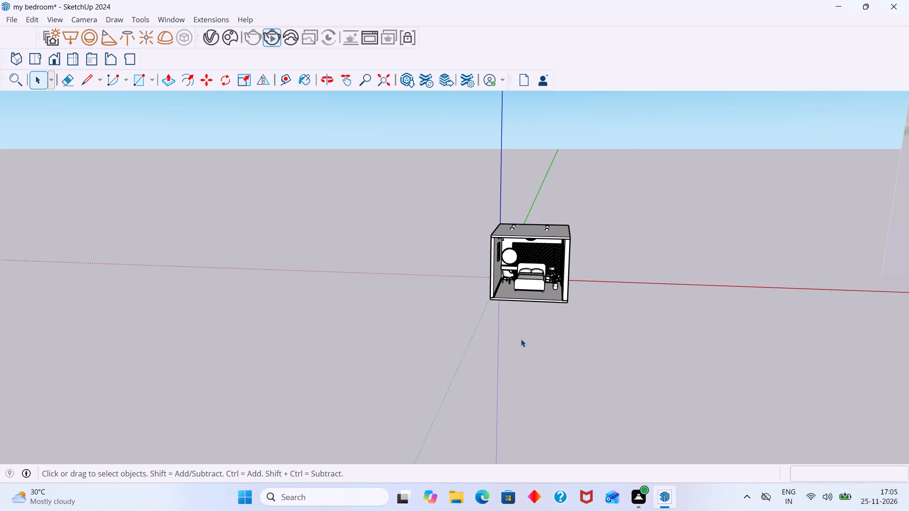
Examine the furnished bedroom through its open side from different angles and heights.
{"action": "middle_click_drag", "start_coordinate": [522, 339], "coordinate": [608, 309]}
{"action": "scroll", "coordinate": [542, 271], "scroll_direction": "up", "scroll_amount": 5}
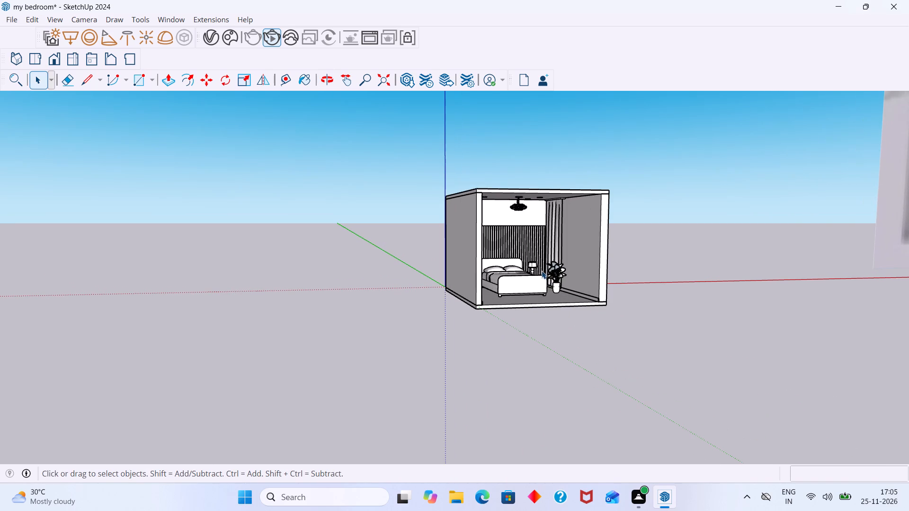
{"action": "scroll", "coordinate": [541, 273], "scroll_direction": "up", "scroll_amount": 1}
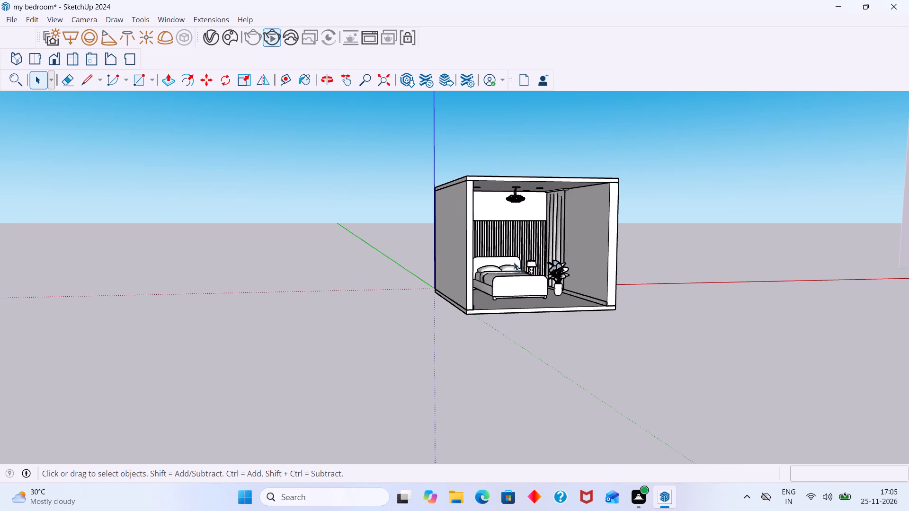
{"action": "middle_click_drag", "start_coordinate": [505, 256], "coordinate": [426, 252]}
{"action": "middle_click_drag", "start_coordinate": [422, 295], "coordinate": [451, 302]}
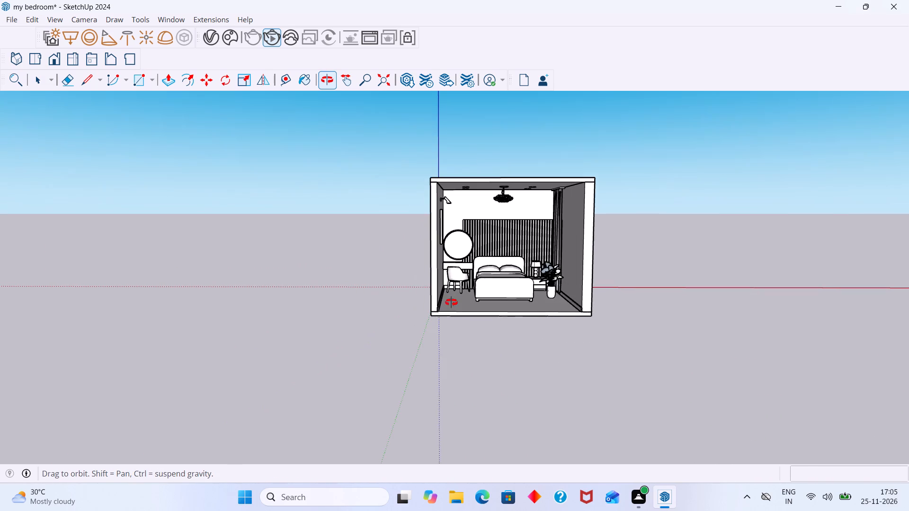
{"action": "middle_click_drag", "start_coordinate": [451, 302], "coordinate": [446, 303]}
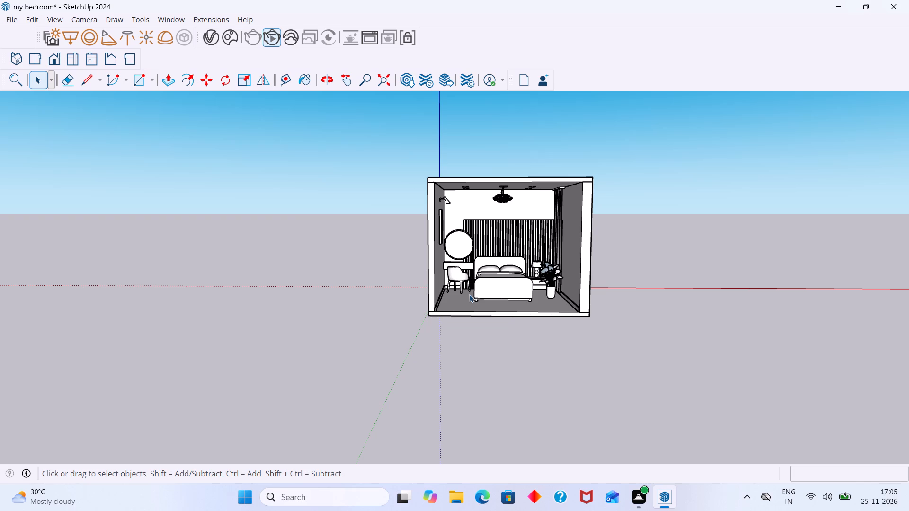
{"action": "scroll", "coordinate": [471, 233], "scroll_direction": "down", "scroll_amount": 6}
{"action": "middle_click_drag", "start_coordinate": [472, 262], "coordinate": [493, 293]}
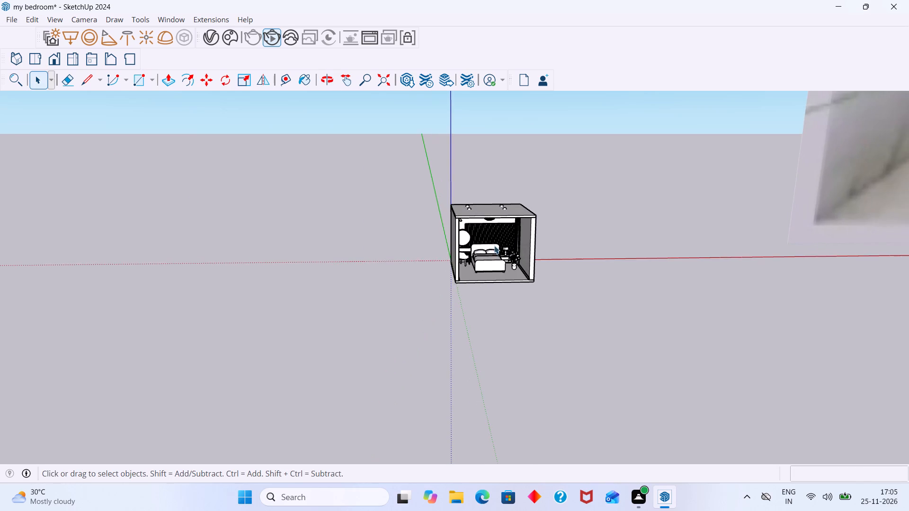
{"action": "scroll", "coordinate": [499, 216], "scroll_direction": "up", "scroll_amount": 3}
{"action": "middle_click_drag", "start_coordinate": [503, 224], "coordinate": [491, 171]}
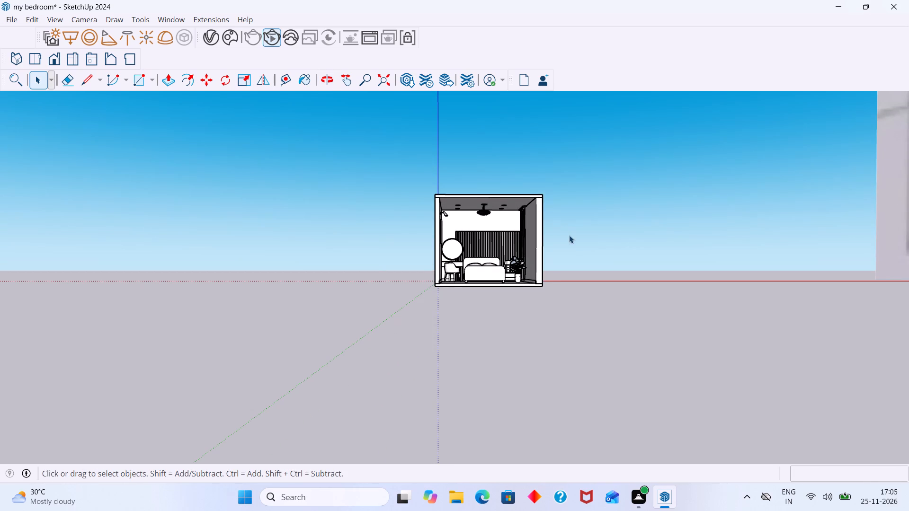
{"action": "middle_click_drag", "start_coordinate": [496, 232], "coordinate": [465, 233]}
{"action": "scroll", "coordinate": [465, 233], "scroll_direction": "up", "scroll_amount": 1}
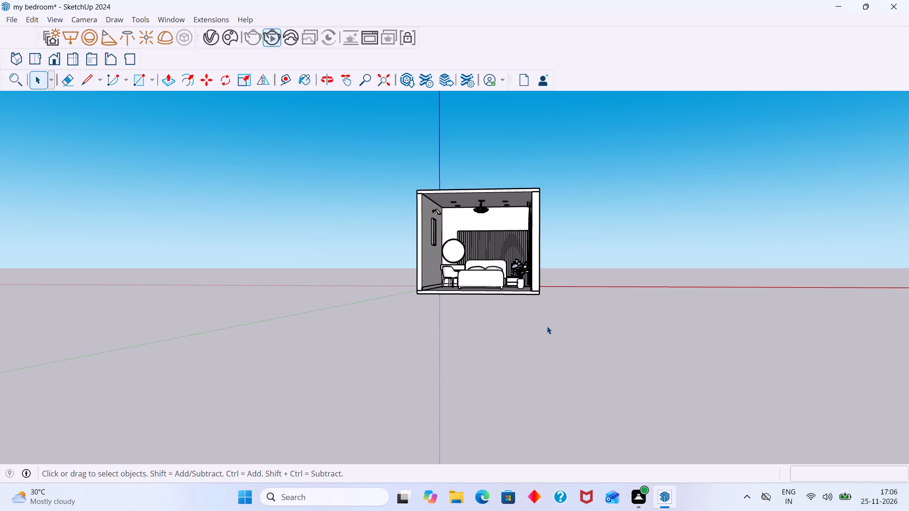
{"action": "middle_click_drag", "start_coordinate": [534, 263], "coordinate": [551, 305]}
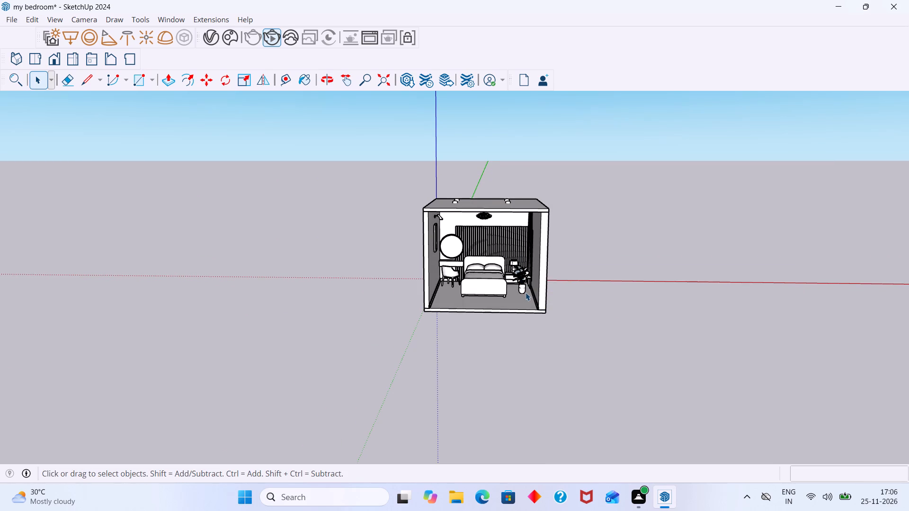
{"action": "middle_click_drag", "start_coordinate": [455, 314], "coordinate": [428, 302]}
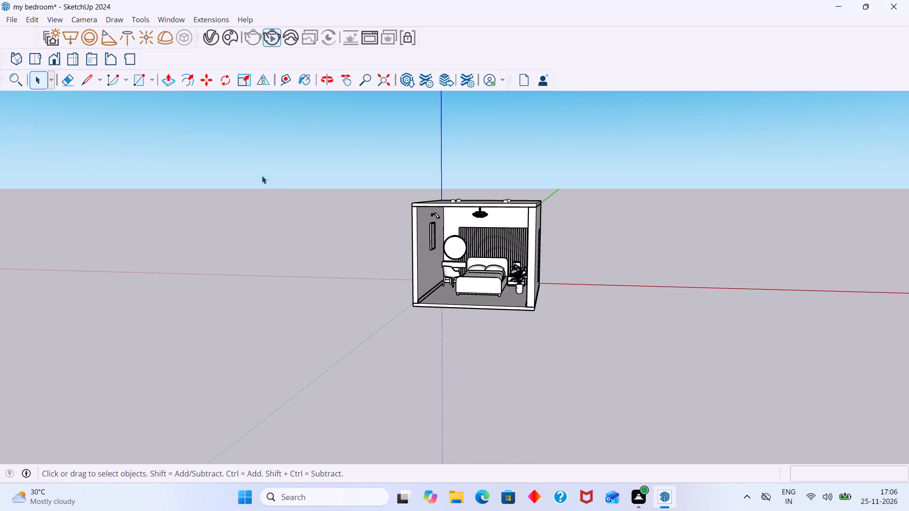
Display the Large Tool Set.
{"action": "right_click", "coordinate": [745, 15]}
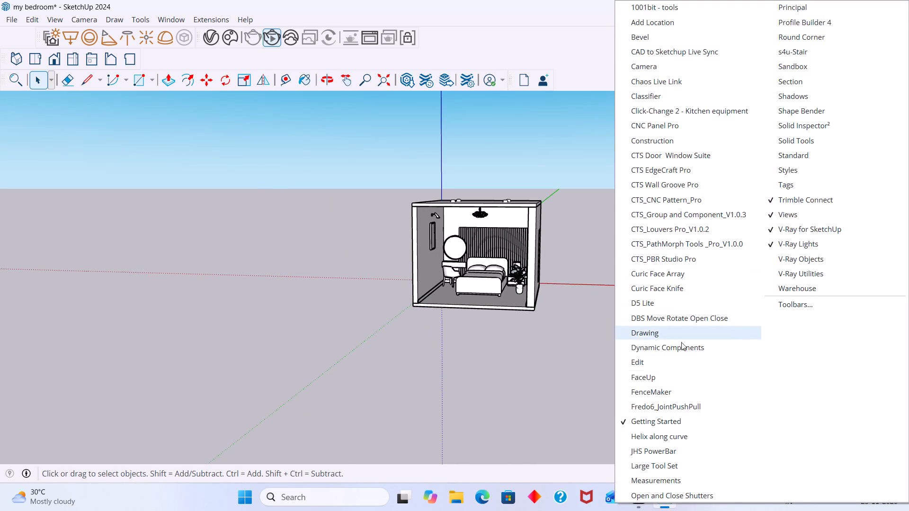
{"action": "left_click", "coordinate": [651, 463]}
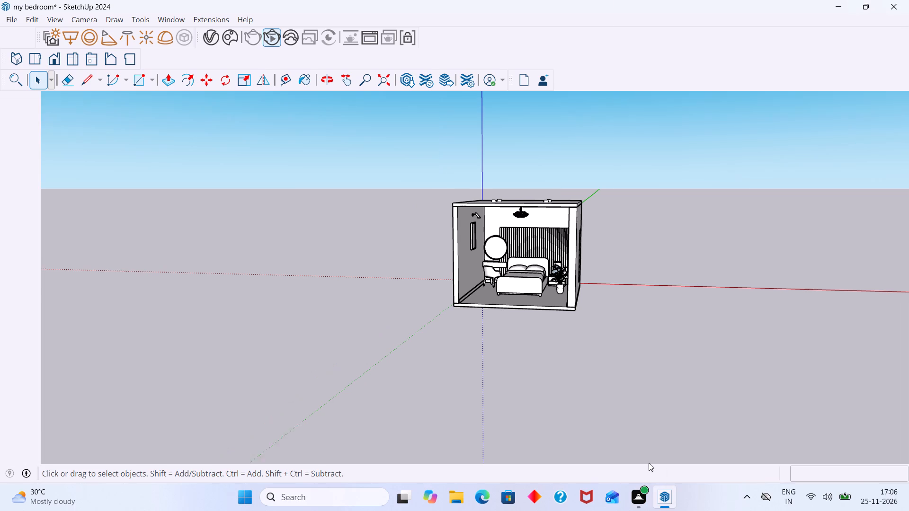
Use Position Camera to place the viewpoint at the floor's open front edge, facing the bed, with a 5' 6" eye height.
{"action": "scroll", "coordinate": [21, 452], "scroll_direction": "down", "scroll_amount": 1}
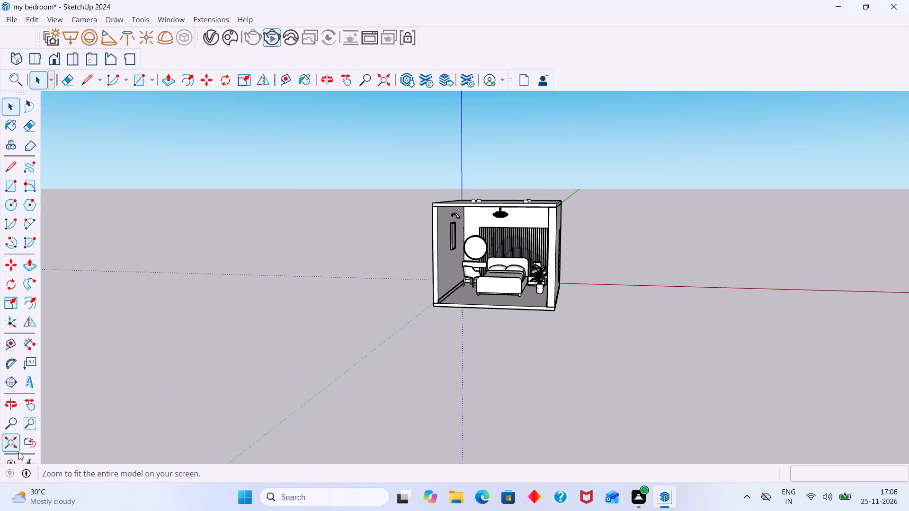
{"action": "scroll", "coordinate": [18, 452], "scroll_direction": "down", "scroll_amount": 2}
{"action": "left_click", "coordinate": [14, 461]}
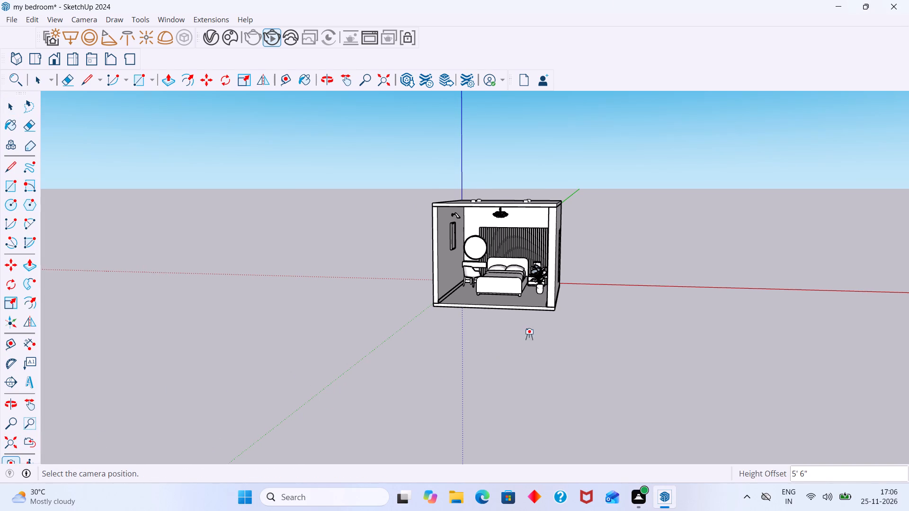
{"action": "middle_click_drag", "start_coordinate": [516, 319], "coordinate": [565, 335]}
{"action": "scroll", "coordinate": [507, 317], "scroll_direction": "up", "scroll_amount": 7}
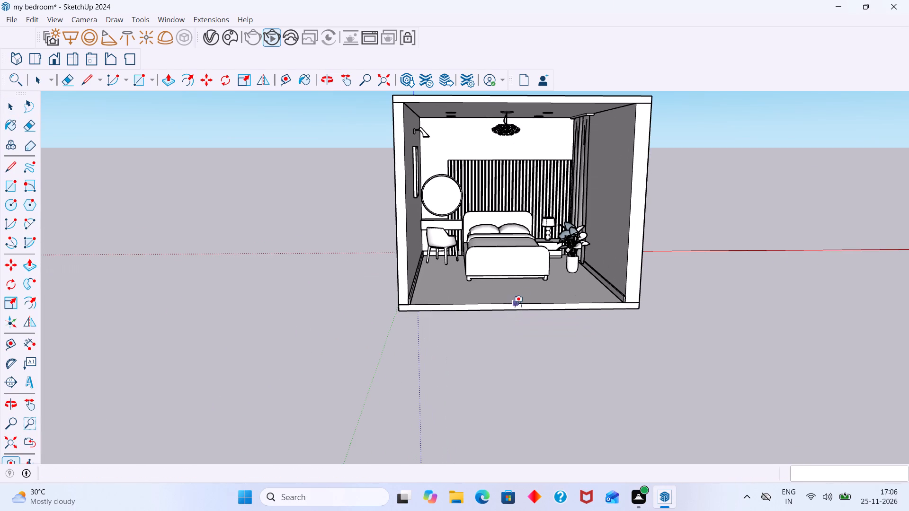
{"action": "left_click", "coordinate": [525, 301]}
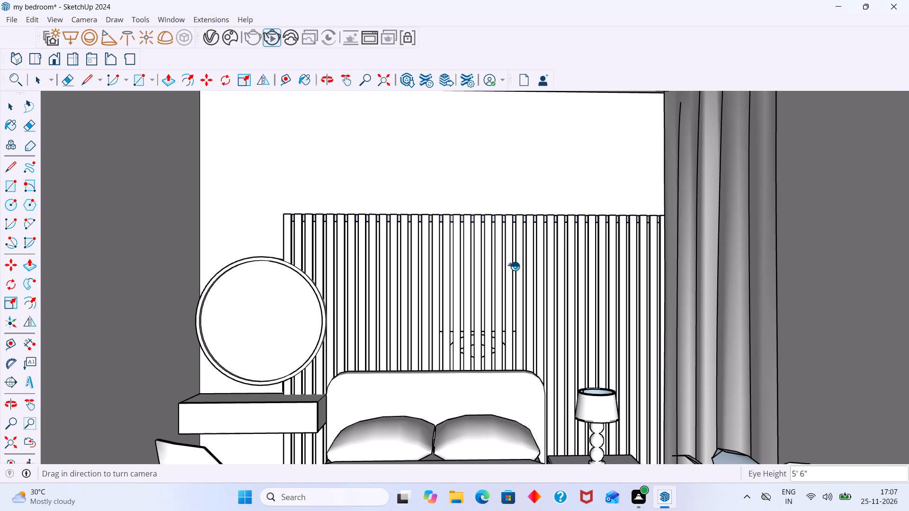
Try camera eye heights between 20 and 90 inches for the interior viewpoint facing the bed, and settle on 60 inches.
{"action": "type", "text": "70"}
{"action": "key", "text": "Return"}
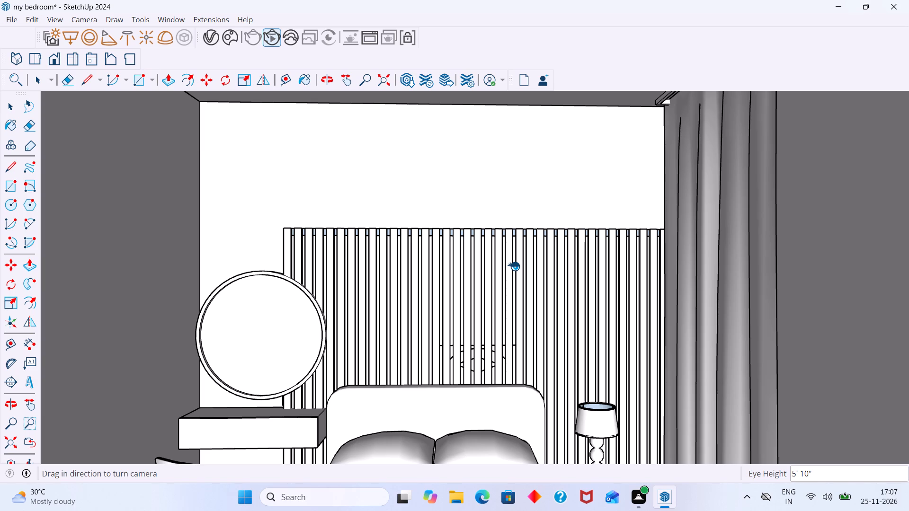
{"action": "type", "text": "20"}
{"action": "key", "text": "Return"}
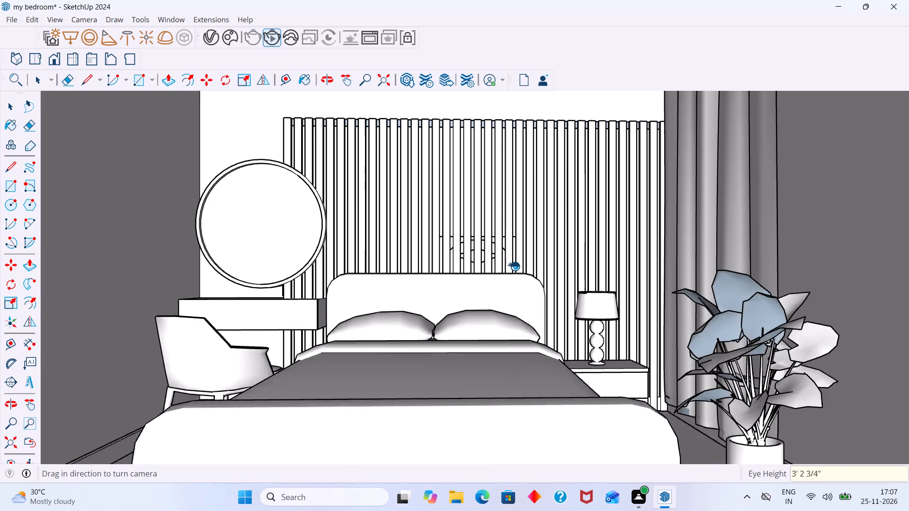
{"action": "type", "text": "50"}
{"action": "key", "text": "Return"}
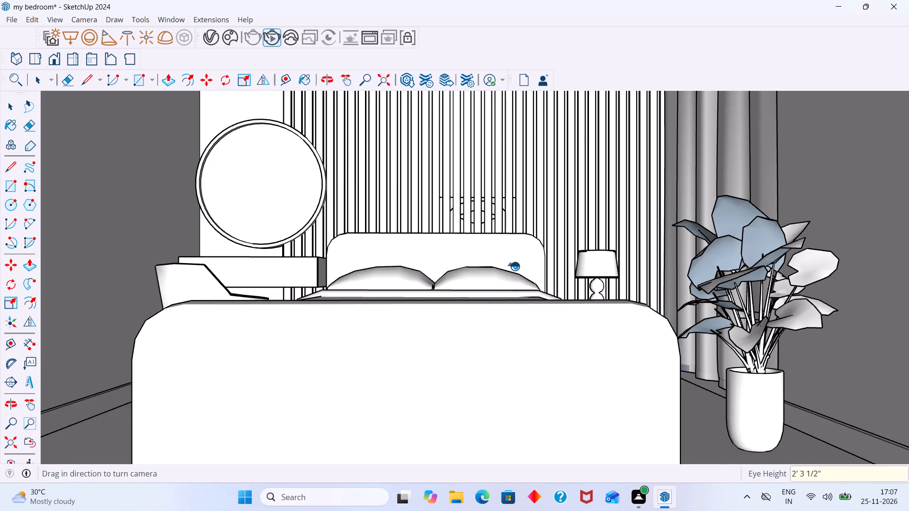
{"action": "type", "text": "60"}
{"action": "key", "text": "Return"}
{"action": "type", "text": "40"}
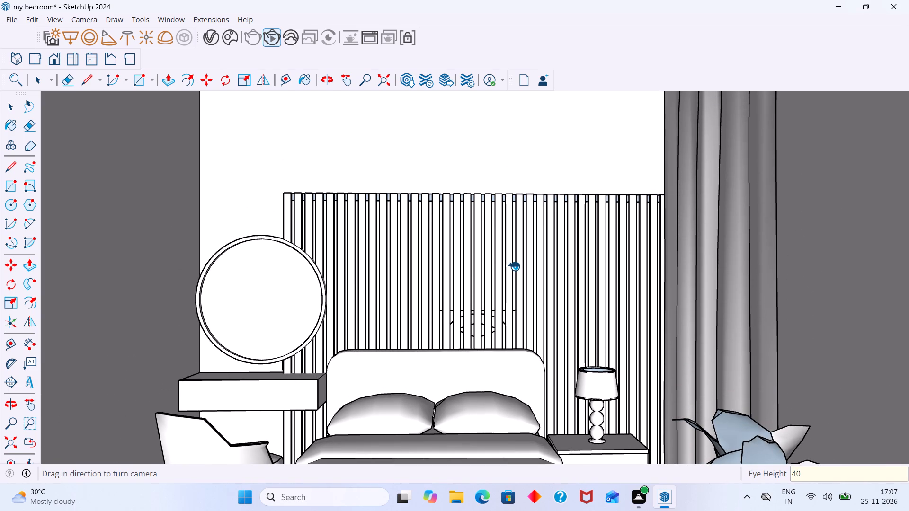
{"action": "key", "text": "Return"}
{"action": "type", "text": "60"}
{"action": "key", "text": "Return"}
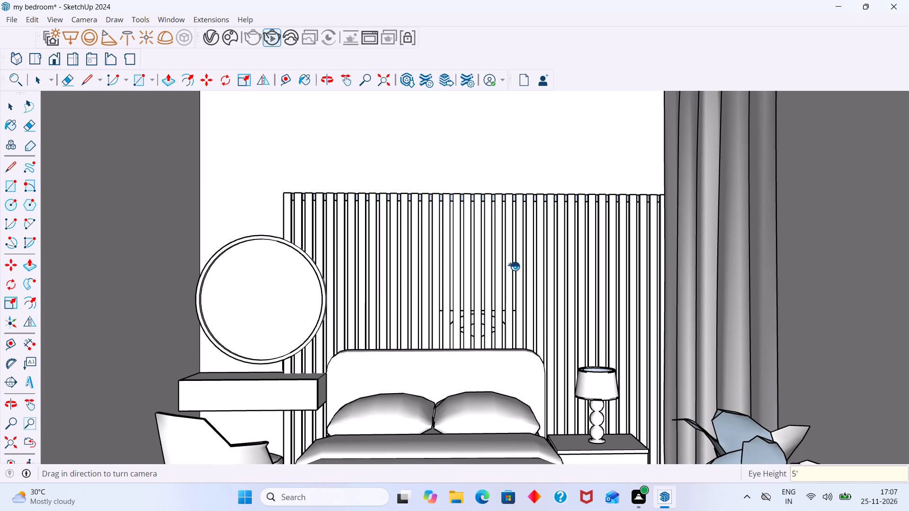
{"action": "type", "text": "90"}
{"action": "key", "text": "Return"}
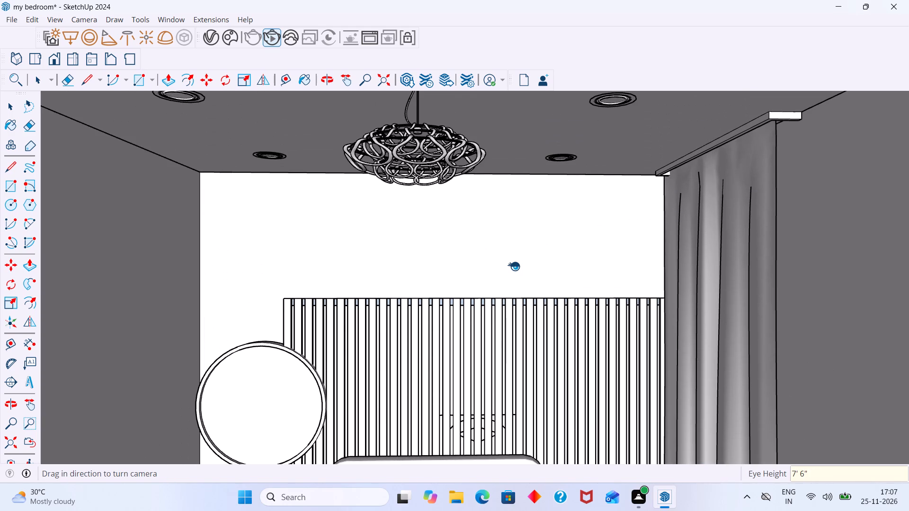
{"action": "type", "text": "60"}
{"action": "key", "text": "Return"}
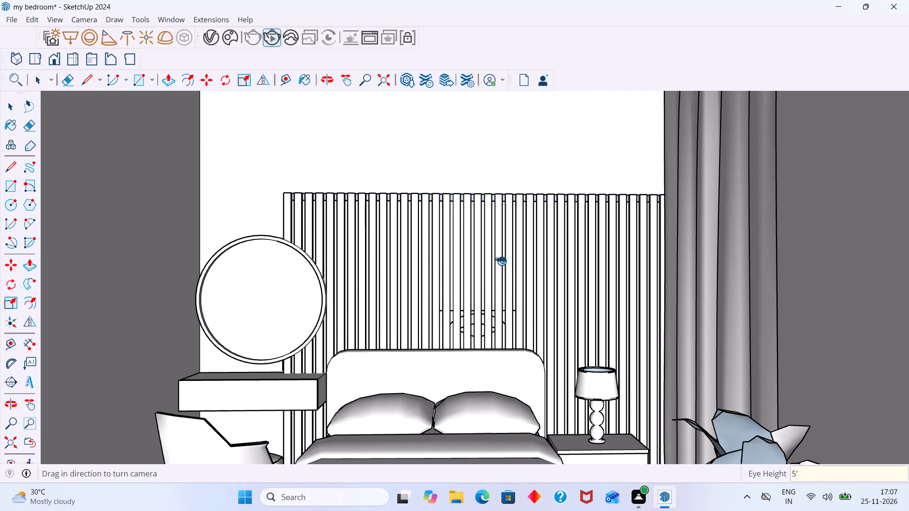
Try camera fields of view between 10 and 90 degrees on the bedroom view, and settle on 50 degrees.
{"action": "left_click", "coordinate": [372, 78]}
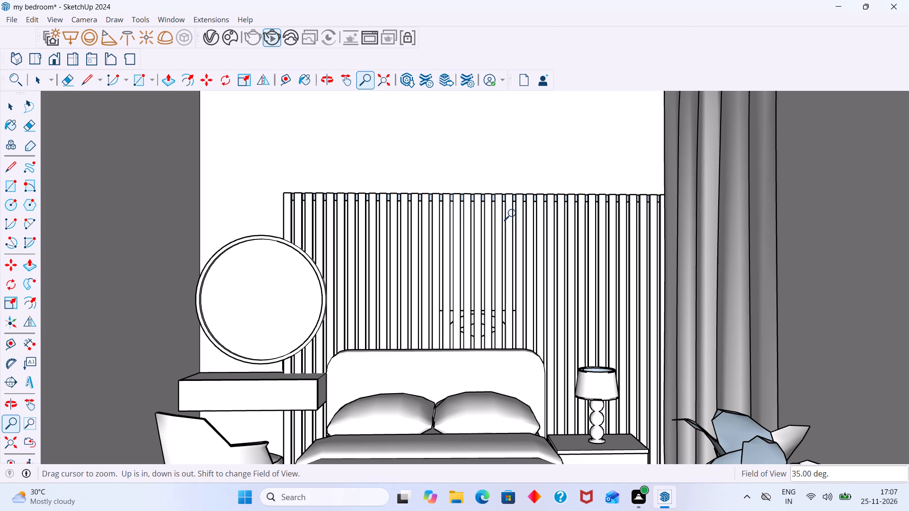
{"action": "type", "text": "20"}
{"action": "key", "text": "Return"}
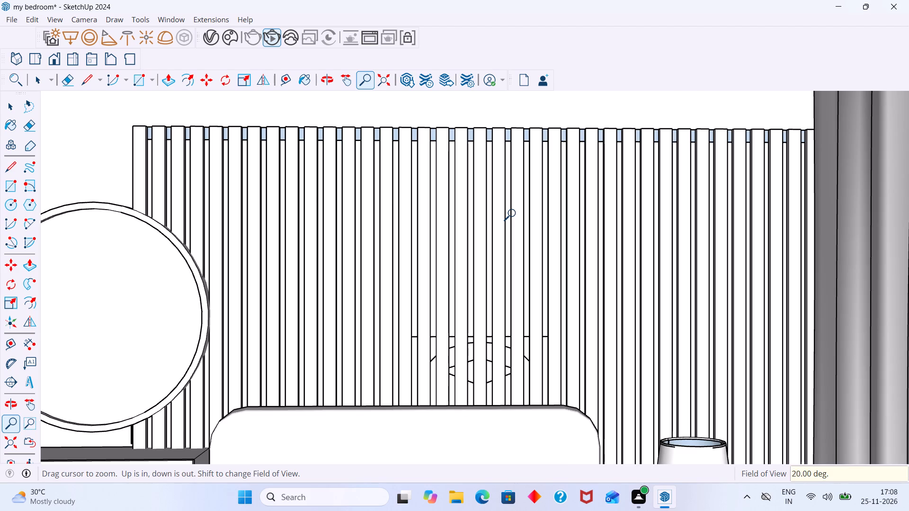
{"action": "type", "text": "30"}
{"action": "key", "text": "Return"}
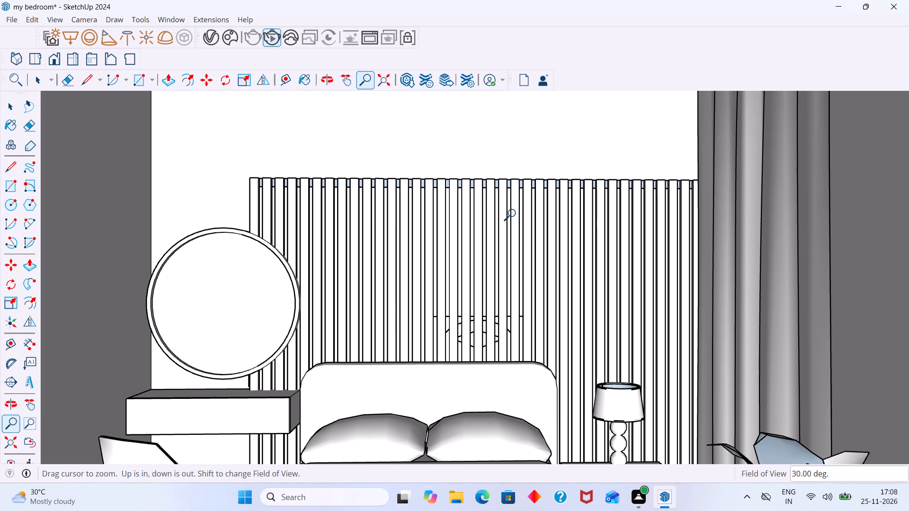
{"action": "type", "text": "20"}
{"action": "key", "text": "Return"}
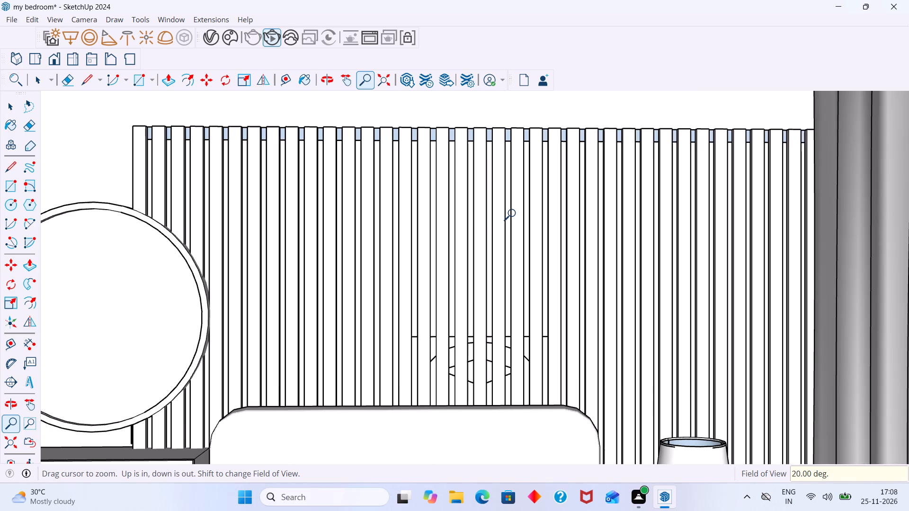
{"action": "type", "text": "10"}
{"action": "key", "text": "Return"}
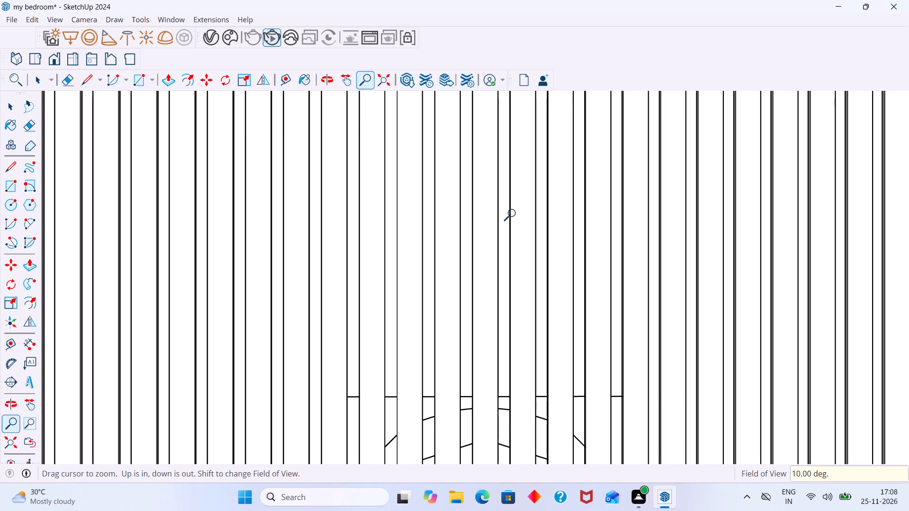
{"action": "type", "text": "60"}
{"action": "key", "text": "Return"}
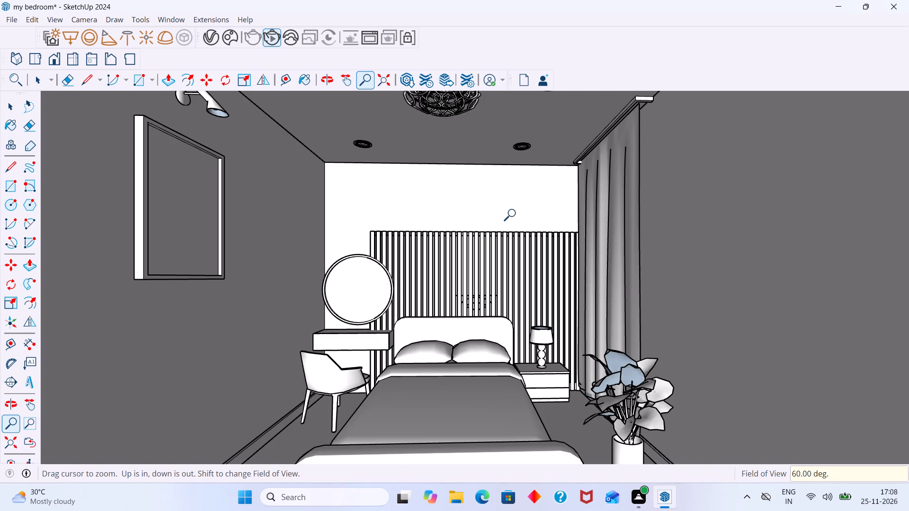
{"action": "type", "text": "90"}
{"action": "key", "text": "Return"}
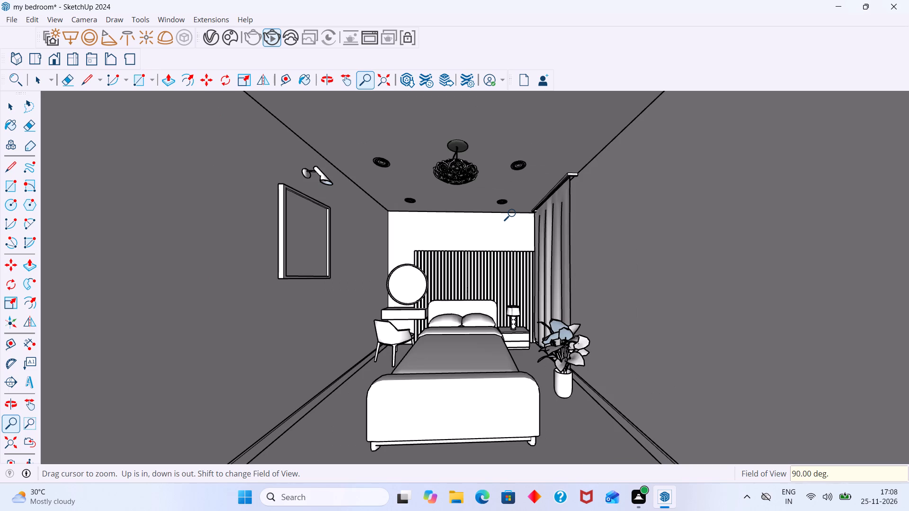
{"action": "type", "text": "70"}
{"action": "key", "text": "Return"}
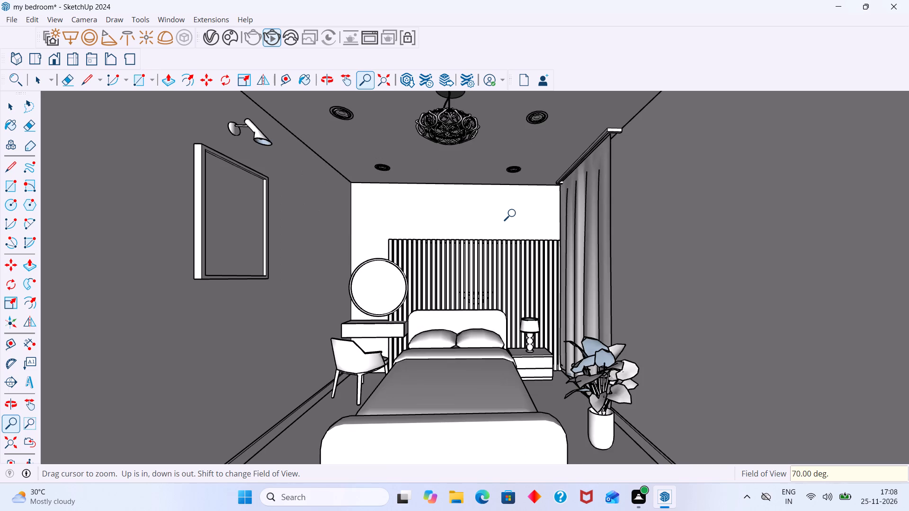
{"action": "key", "text": "5"}
{"action": "key", "text": "0"}
{"action": "key", "text": "Return"}
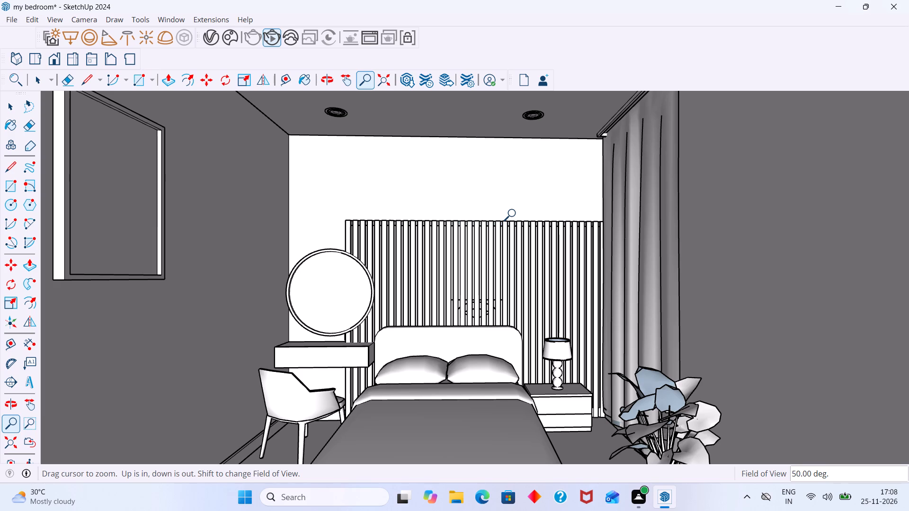
{"action": "key", "text": "space"}
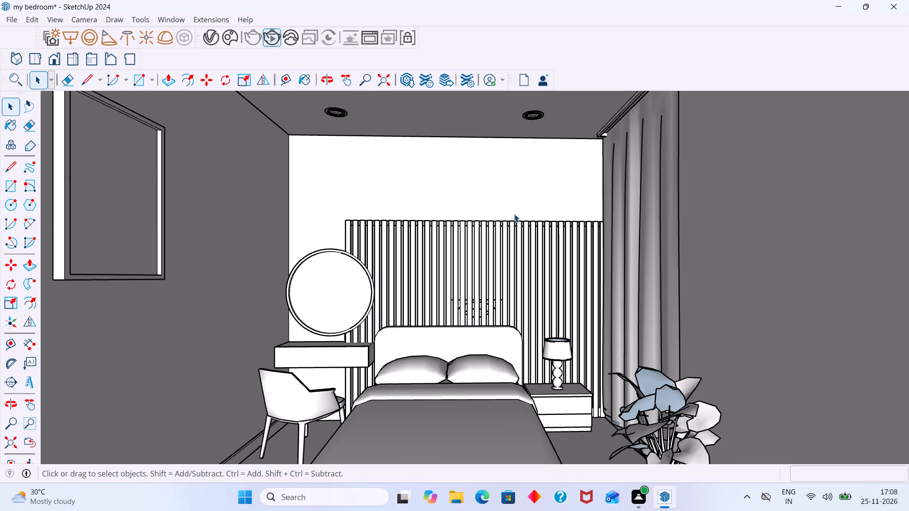
Pull the camera back outside the open side and frame the whole bedroom nearly front-on from a slightly raised viewpoint.
{"action": "scroll", "coordinate": [467, 181], "scroll_direction": "down", "scroll_amount": 3}
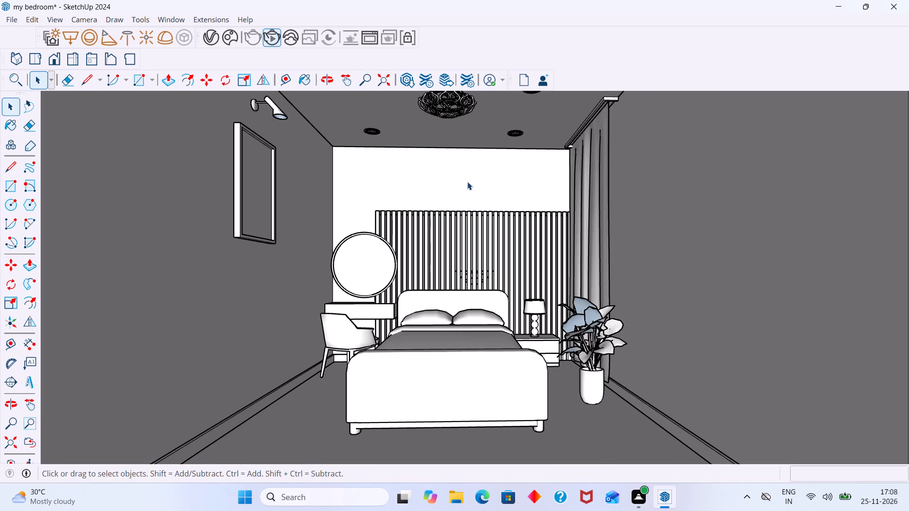
{"action": "middle_click_drag", "start_coordinate": [467, 185], "coordinate": [465, 198]}
{"action": "scroll", "coordinate": [465, 198], "scroll_direction": "down", "scroll_amount": 2}
{"action": "middle_click_drag", "start_coordinate": [465, 198], "coordinate": [470, 206]}
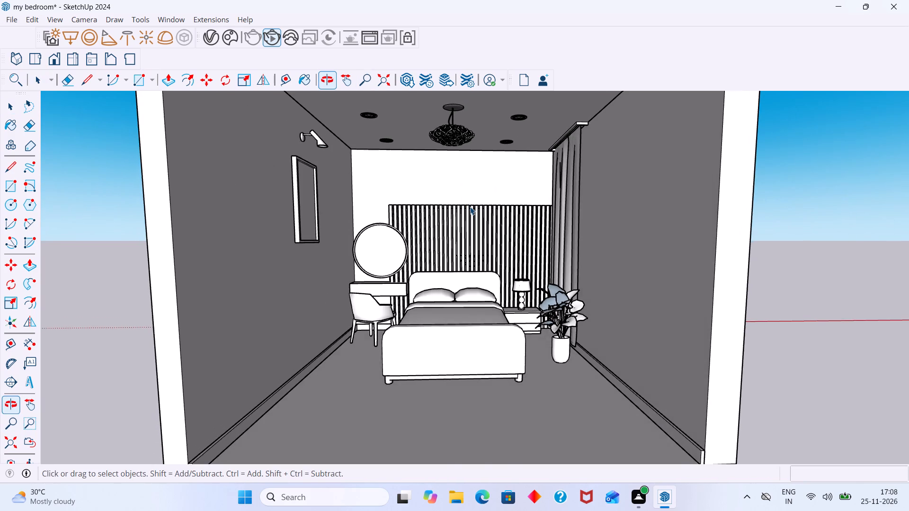
{"action": "scroll", "coordinate": [470, 207], "scroll_direction": "down", "scroll_amount": 1}
{"action": "middle_click_drag", "start_coordinate": [470, 207], "coordinate": [480, 253]}
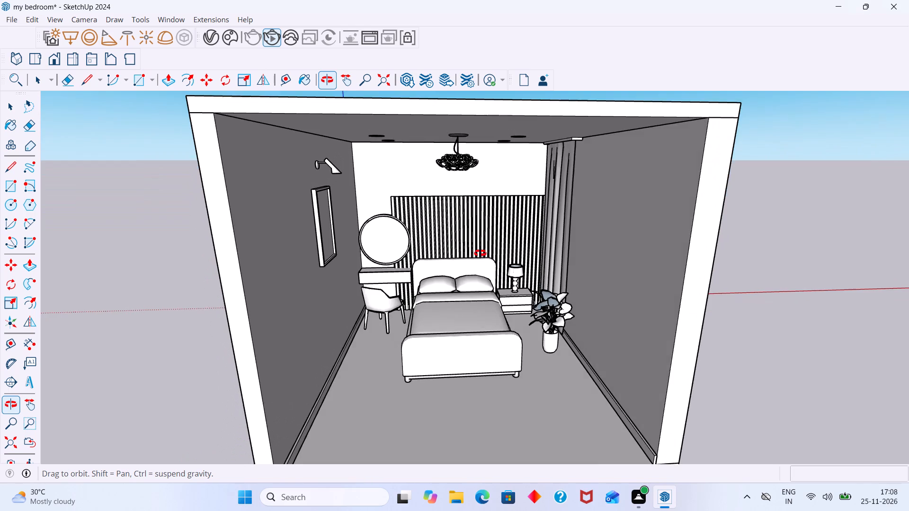
{"action": "middle_click_drag", "start_coordinate": [480, 253], "coordinate": [477, 244]}
{"action": "scroll", "coordinate": [477, 244], "scroll_direction": "down", "scroll_amount": 1}
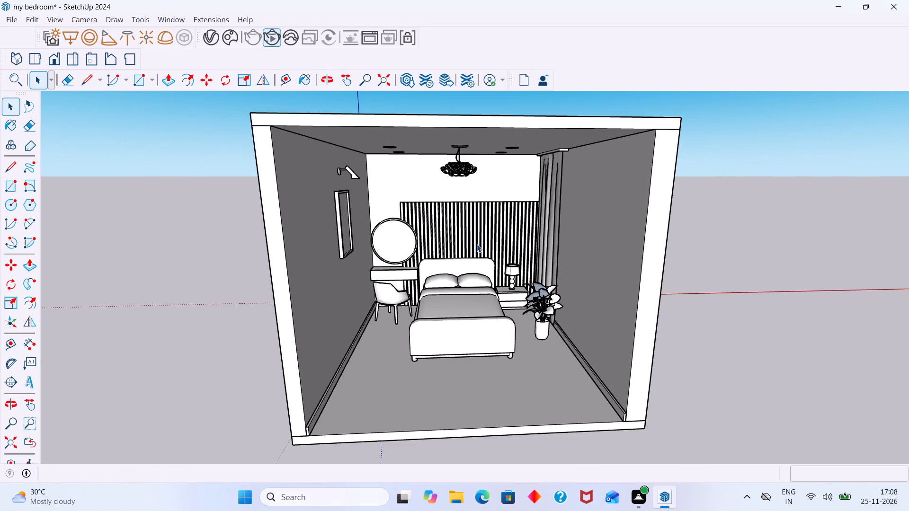
{"action": "middle_click_drag", "start_coordinate": [477, 244], "coordinate": [467, 240]}
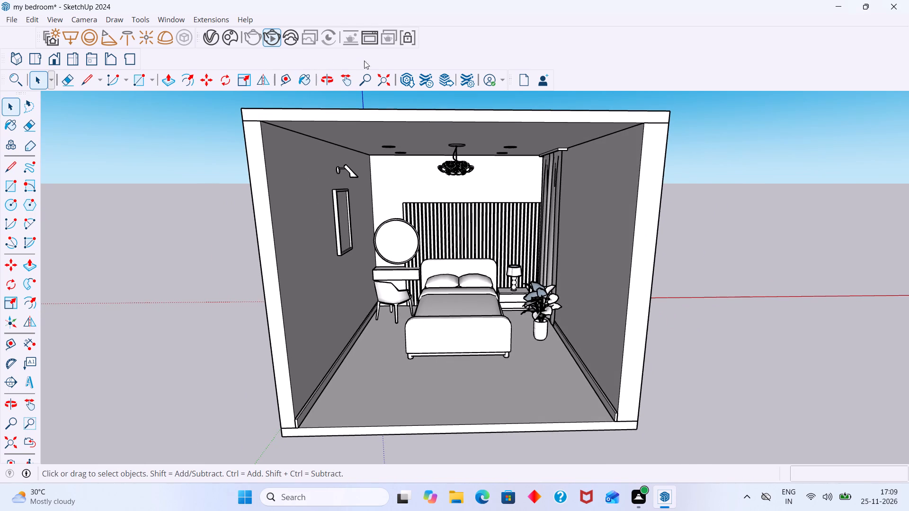
{"action": "left_click", "coordinate": [344, 80]}
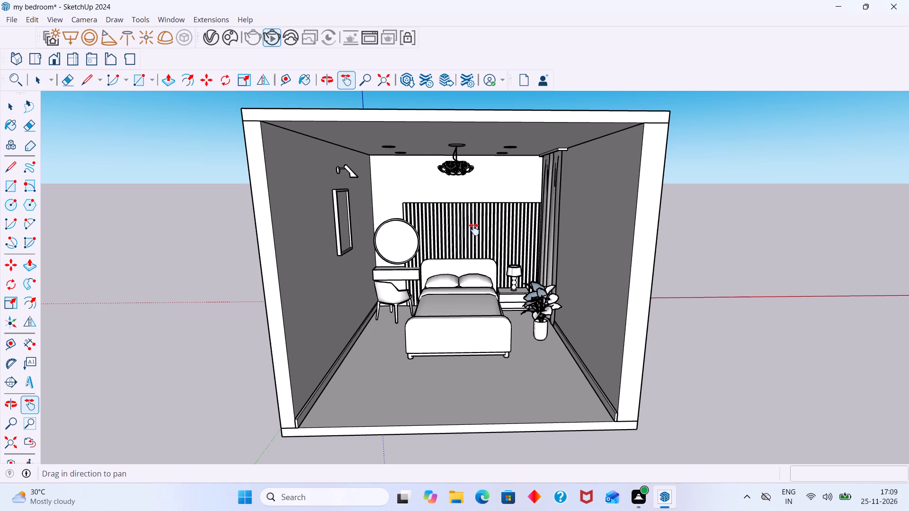
{"action": "middle_click_drag", "start_coordinate": [427, 244], "coordinate": [436, 238]}
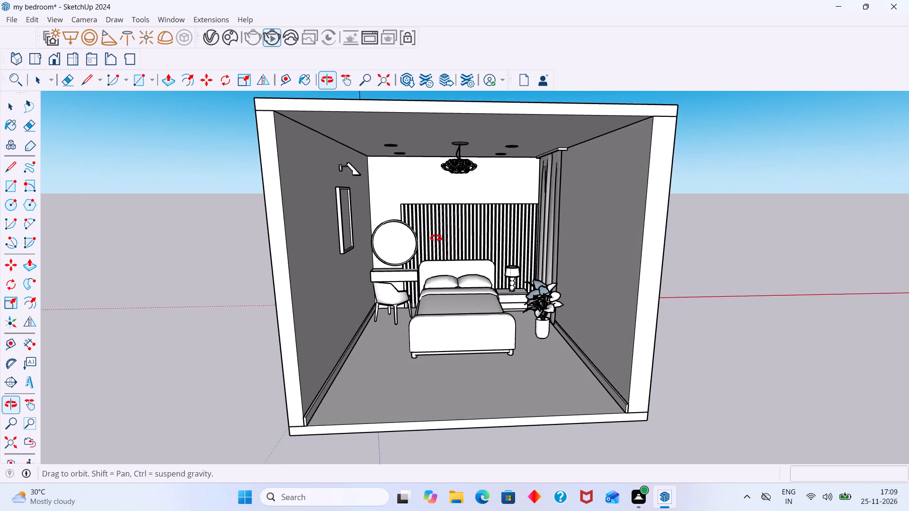
{"action": "middle_click_drag", "start_coordinate": [436, 238], "coordinate": [430, 235]}
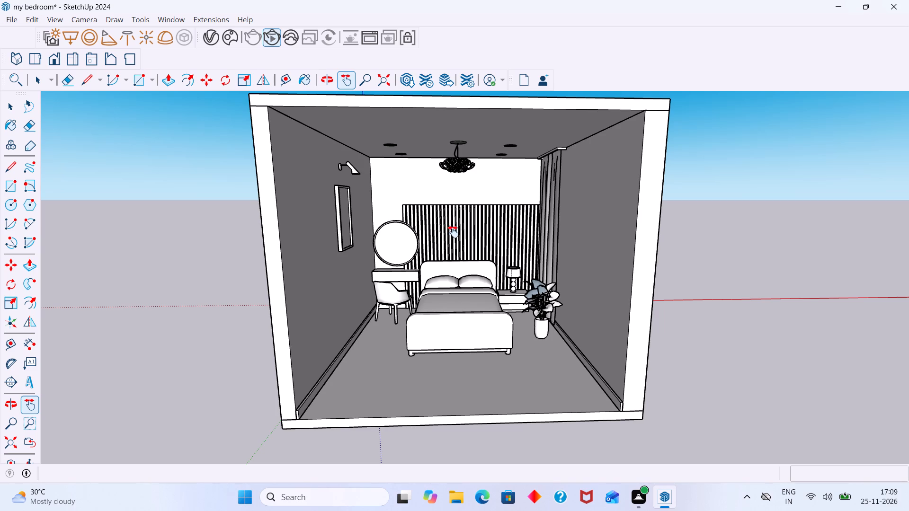
{"action": "scroll", "coordinate": [451, 249], "scroll_direction": "up", "scroll_amount": 2}
{"action": "scroll", "coordinate": [451, 249], "scroll_direction": "down", "scroll_amount": 1}
{"action": "middle_click_drag", "start_coordinate": [451, 249], "coordinate": [437, 249]}
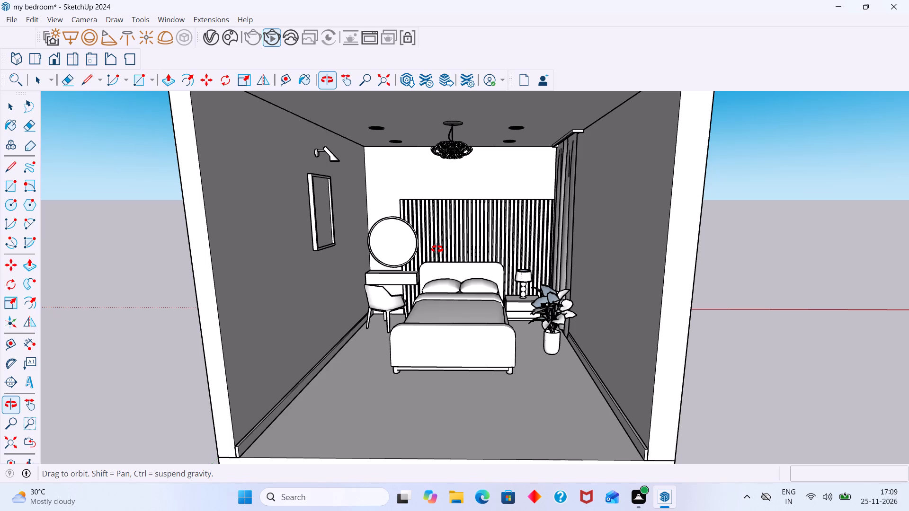
{"action": "middle_click_drag", "start_coordinate": [437, 249], "coordinate": [437, 245]}
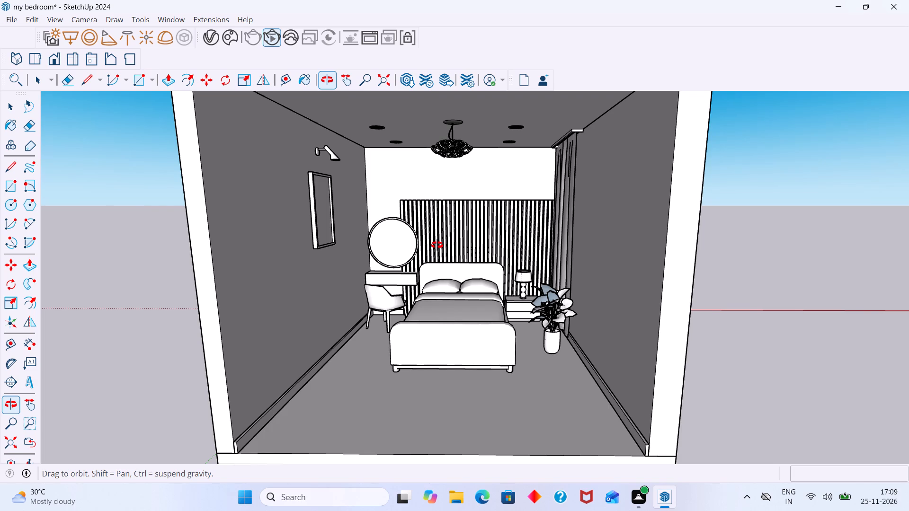
{"action": "middle_click_drag", "start_coordinate": [437, 245], "coordinate": [435, 246]}
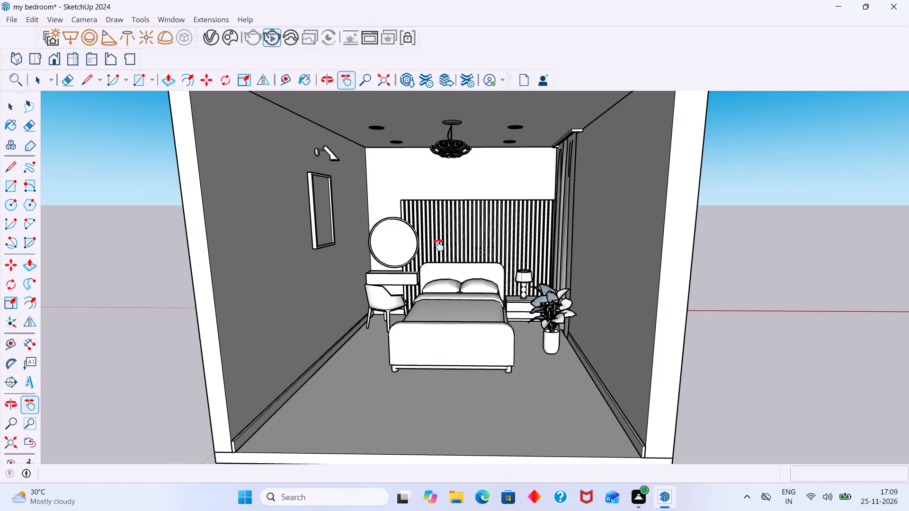
{"action": "middle_click_drag", "start_coordinate": [438, 245], "coordinate": [462, 244]}
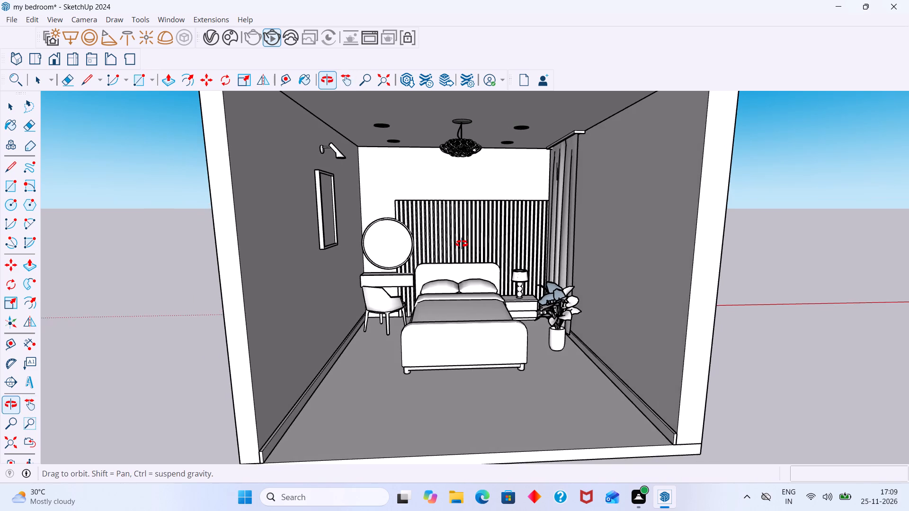
{"action": "middle_click_drag", "start_coordinate": [462, 244], "coordinate": [463, 244]}
{"action": "scroll", "coordinate": [463, 244], "scroll_direction": "down", "scroll_amount": 2}
{"action": "middle_click", "coordinate": [463, 244]}
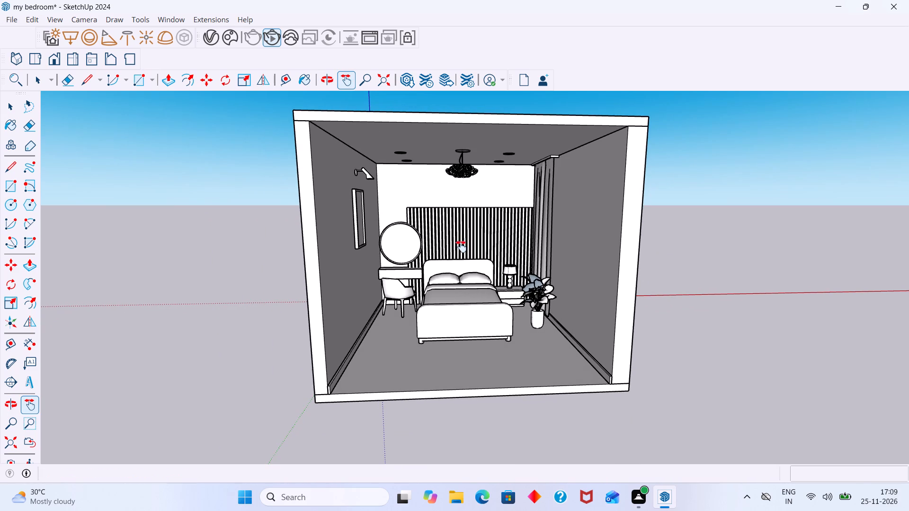
{"action": "middle_click", "coordinate": [454, 217]}
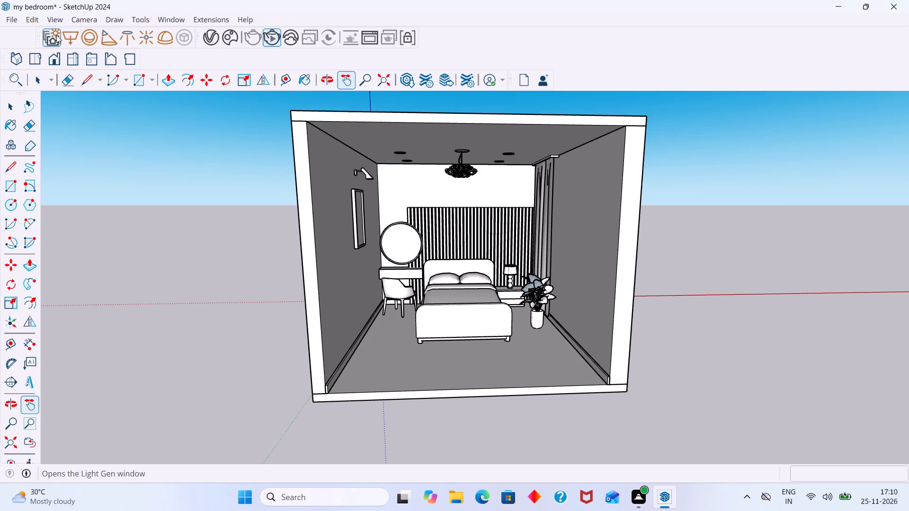
Save the current framed view of the bedroom as a new scene and activate that scene.
{"action": "left_click", "coordinate": [56, 22]}
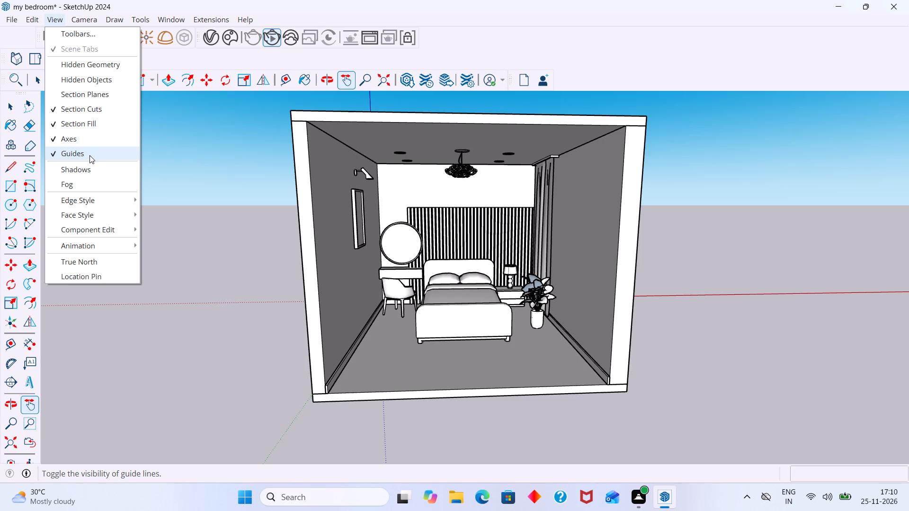
{"action": "left_click", "coordinate": [81, 244]}
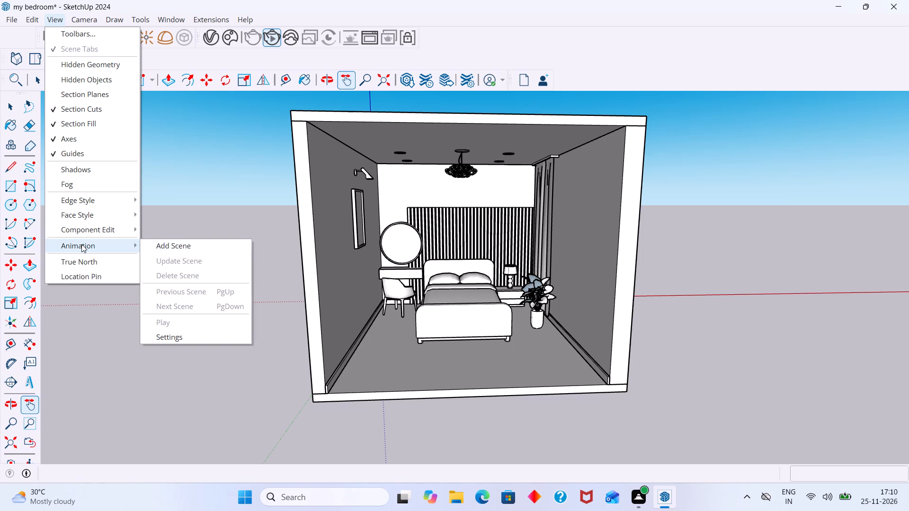
{"action": "left_click", "coordinate": [184, 248]}
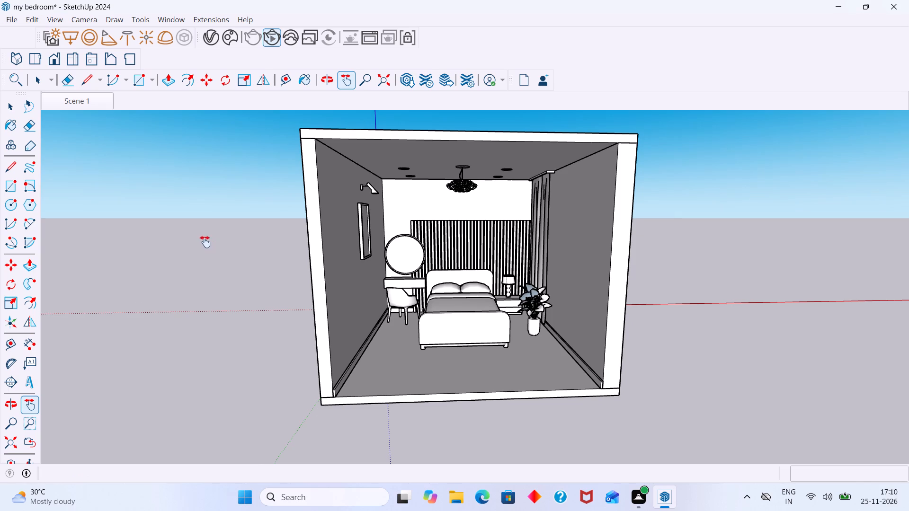
{"action": "left_click", "coordinate": [83, 103]}
Position the camera at the floor's open front edge facing the bed, try eye heights from 40 to 90 inches, and settle on 90 inches.
{"action": "left_click", "coordinate": [10, 459]}
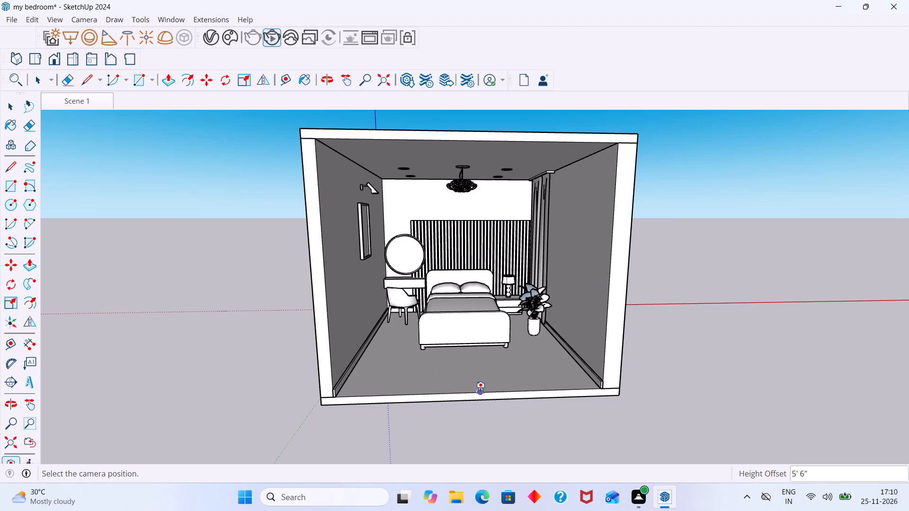
{"action": "left_click", "coordinate": [480, 390]}
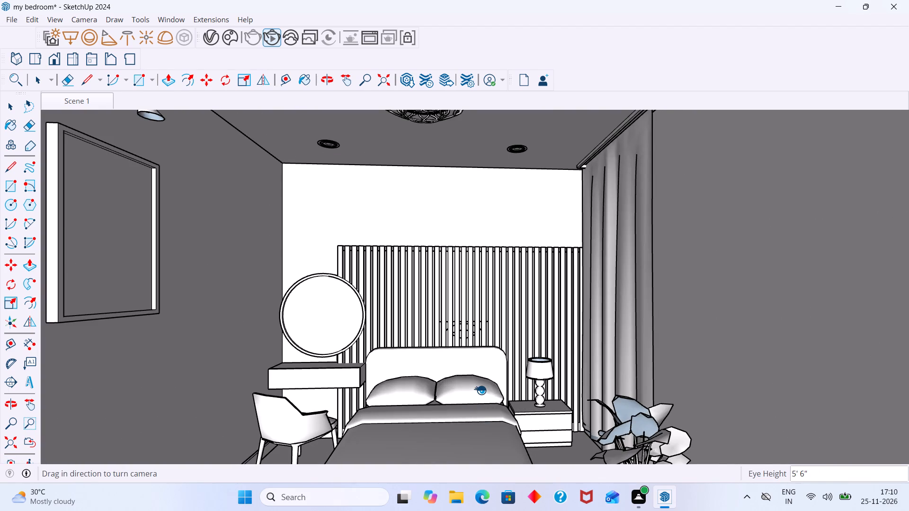
{"action": "type", "text": "60"}
{"action": "key", "text": "Return"}
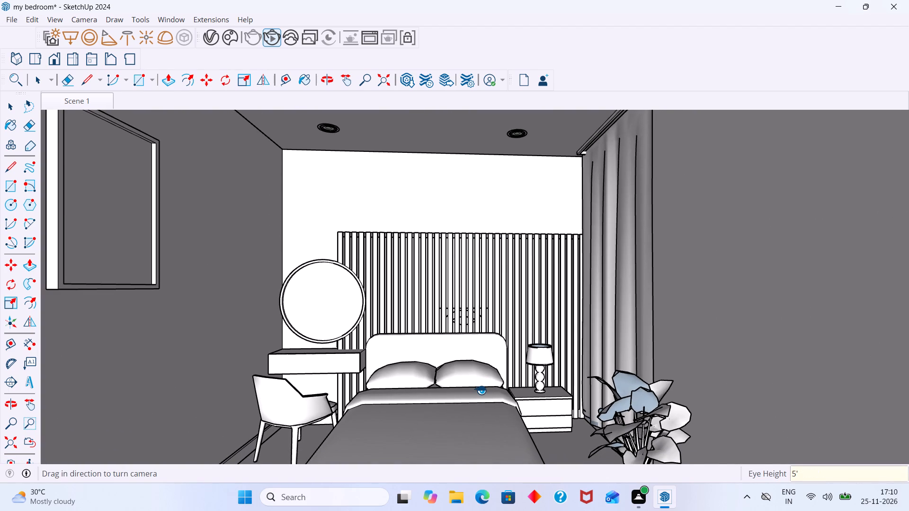
{"action": "type", "text": "40"}
{"action": "key", "text": "Return"}
{"action": "type", "text": "60"}
{"action": "key", "text": "Return"}
{"action": "type", "text": "80"}
{"action": "key", "text": "Return"}
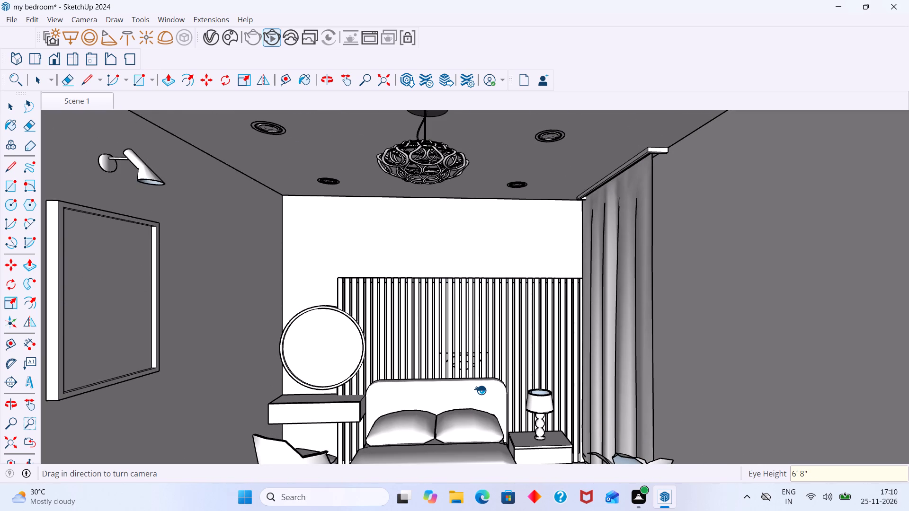
{"action": "type", "text": "90"}
{"action": "key", "text": "Return"}
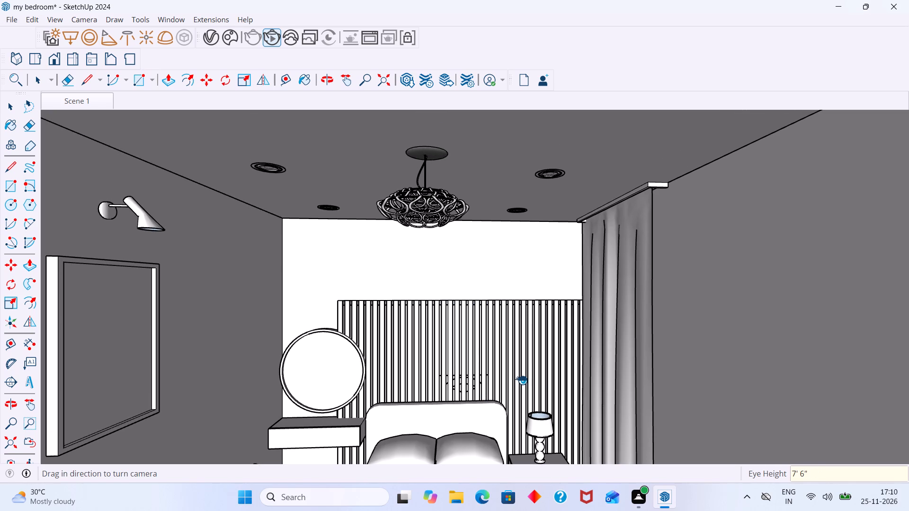
Try camera fields of view between 40 and 70 degrees on the interior view, and settle on 60 degrees.
{"action": "left_click", "coordinate": [371, 82]}
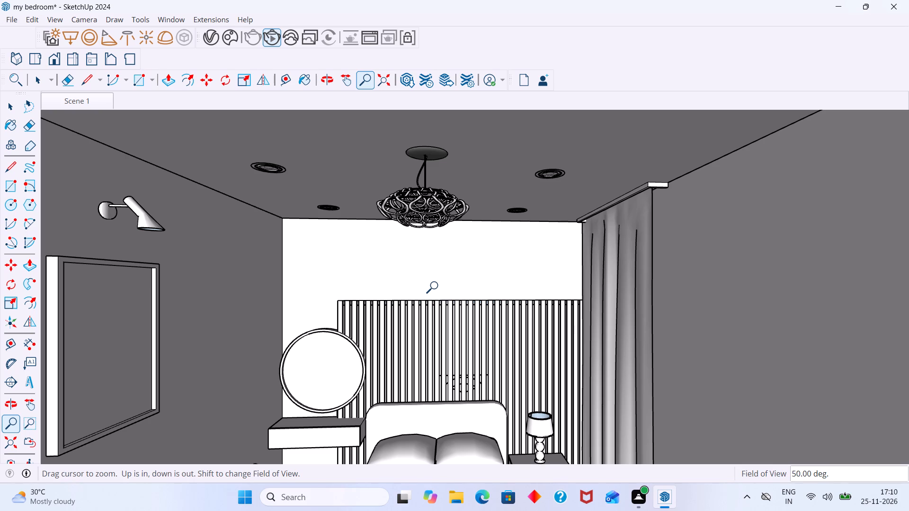
{"action": "type", "text": "60"}
{"action": "key", "text": "Return"}
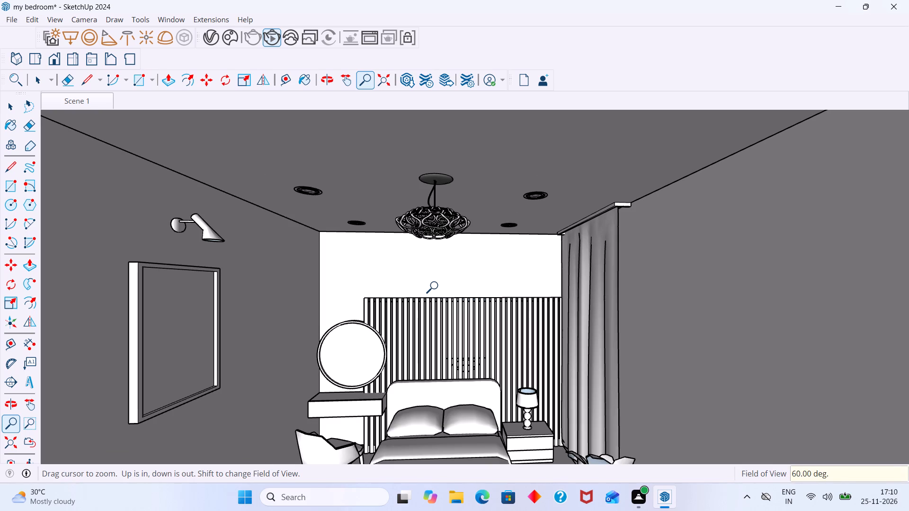
{"action": "type", "text": "40"}
{"action": "key", "text": "Return"}
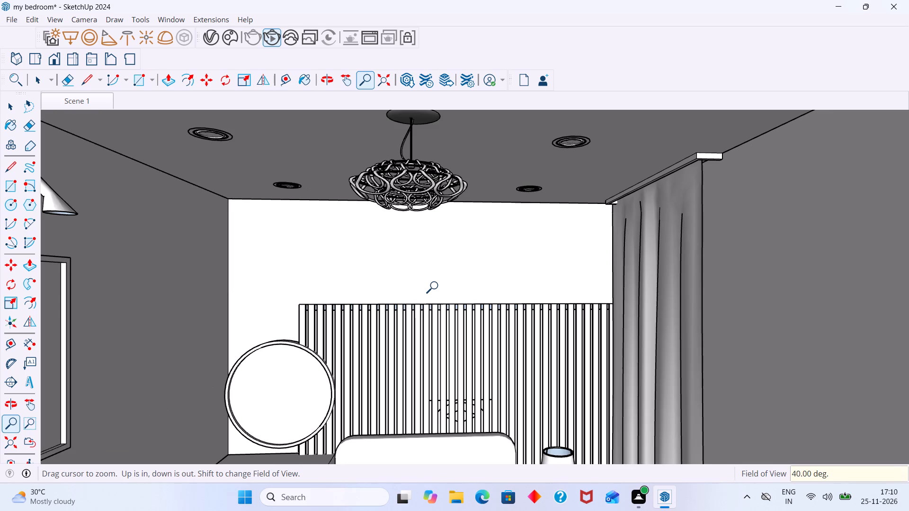
{"action": "type", "text": "50"}
{"action": "key", "text": "Return"}
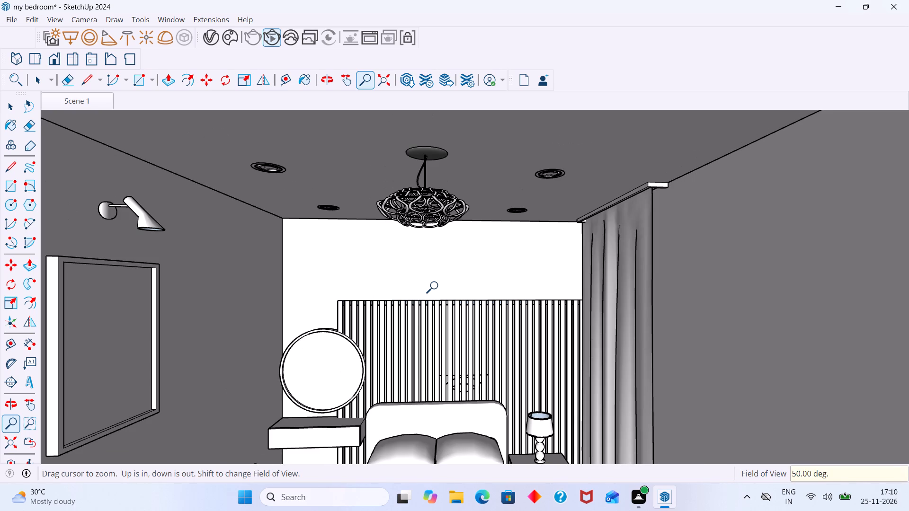
{"action": "type", "text": "60"}
{"action": "key", "text": "Return"}
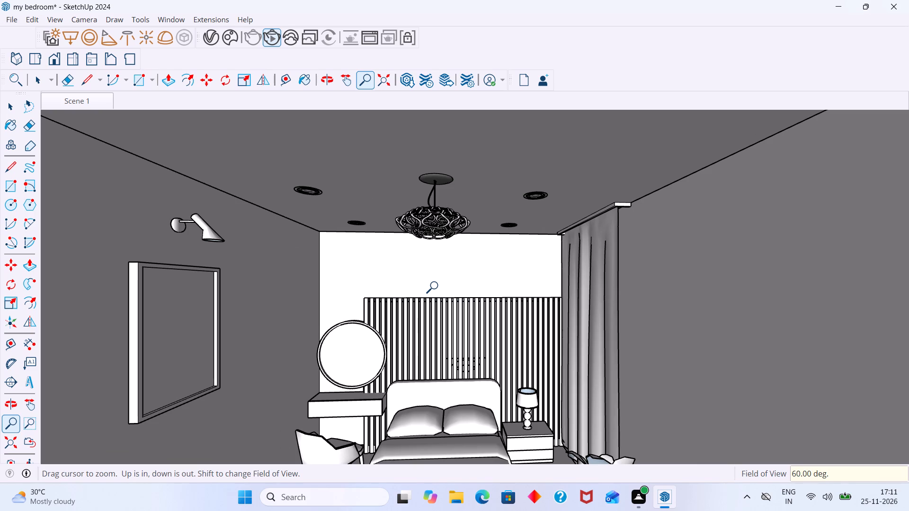
{"action": "type", "text": "70"}
{"action": "key", "text": "Return"}
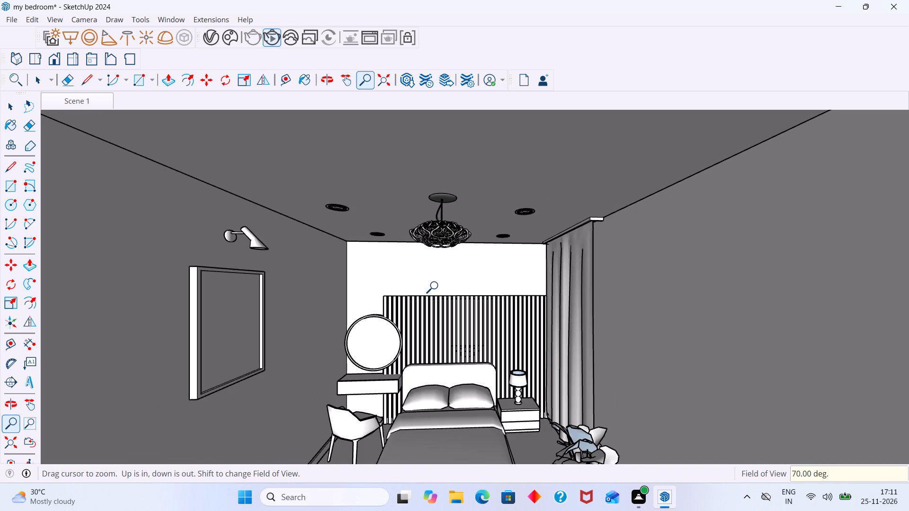
{"action": "type", "text": "60"}
{"action": "key", "text": "Return"}
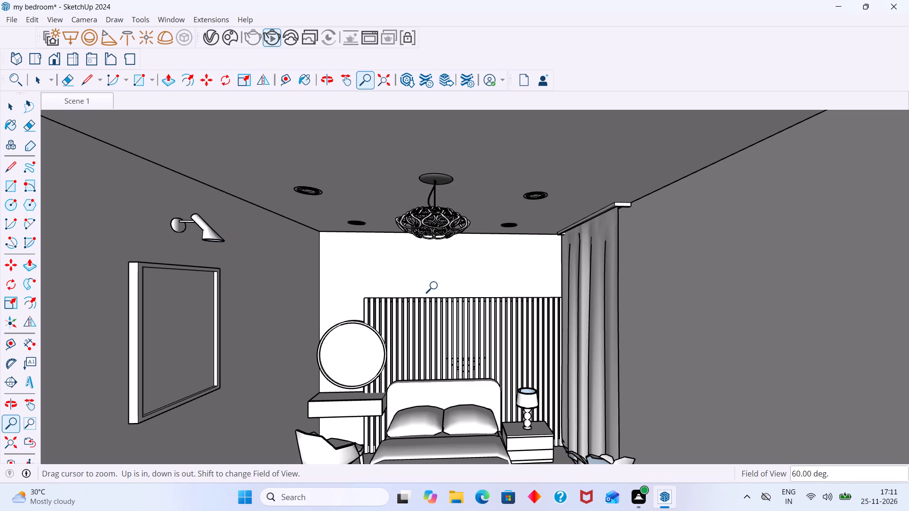
Reframe the interior view inside the room to include the bed, dressing table, wall frame, curtain, plant and ceiling lights.
{"action": "left_click", "coordinate": [341, 76]}
{"action": "left_click_drag", "start_coordinate": [394, 284], "coordinate": [384, 273]}
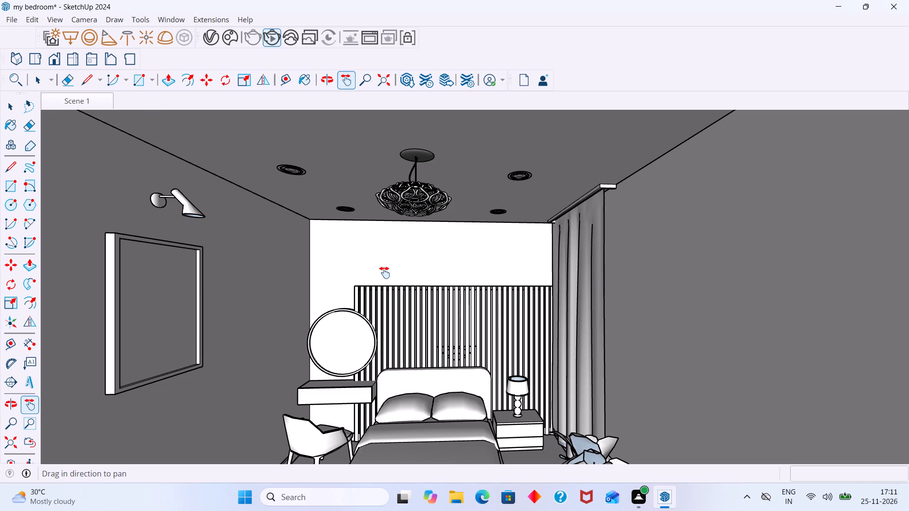
{"action": "left_click_drag", "start_coordinate": [384, 273], "coordinate": [385, 268]}
{"action": "scroll", "coordinate": [385, 268], "scroll_direction": "down", "scroll_amount": 2}
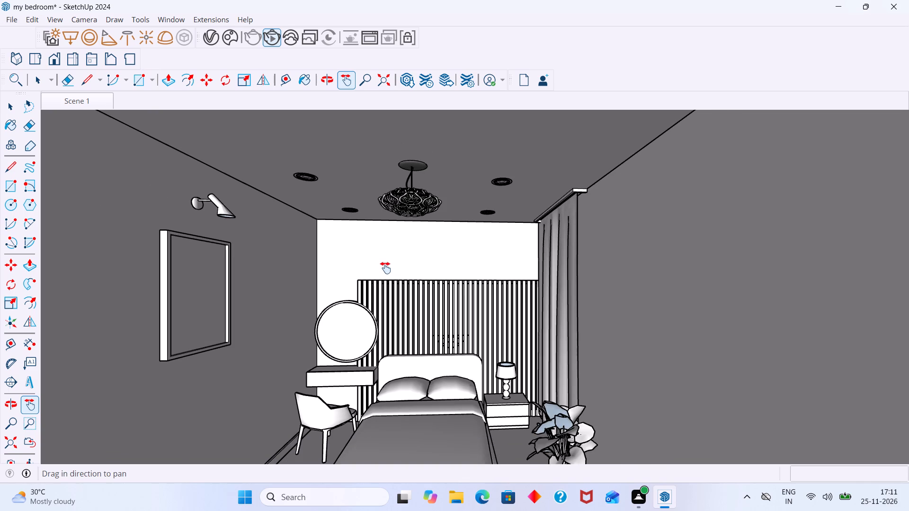
{"action": "middle_click_drag", "start_coordinate": [385, 268], "coordinate": [406, 265]}
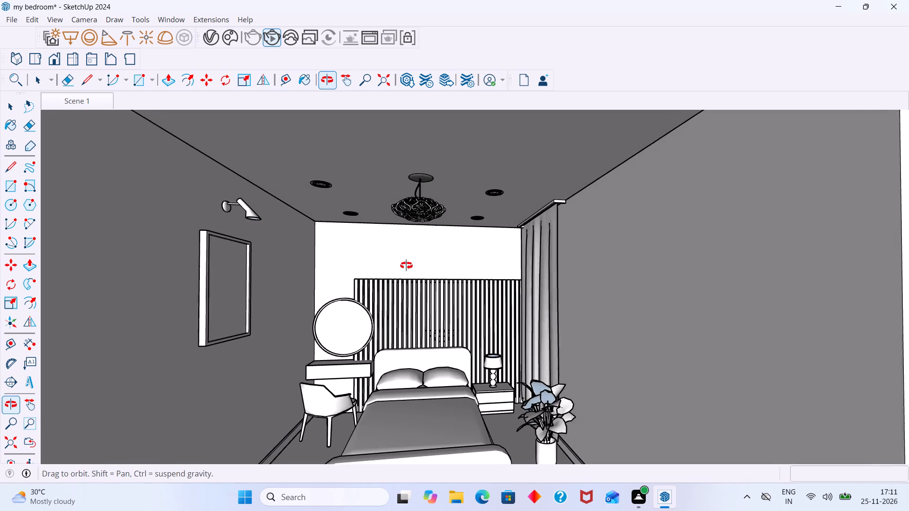
{"action": "middle_click_drag", "start_coordinate": [406, 265], "coordinate": [410, 265]}
{"action": "scroll", "coordinate": [410, 265], "scroll_direction": "up", "scroll_amount": 2}
{"action": "scroll", "coordinate": [410, 265], "scroll_direction": "down", "scroll_amount": 1}
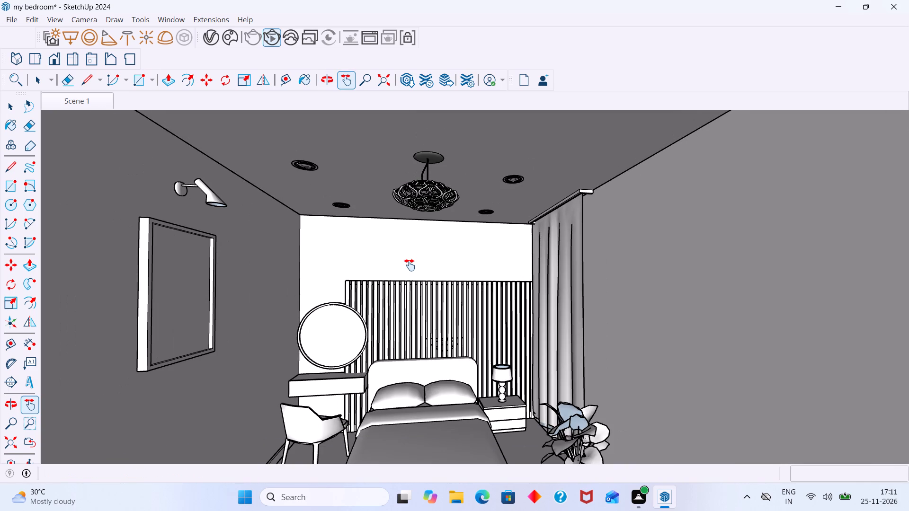
{"action": "left_click", "coordinate": [413, 272]}
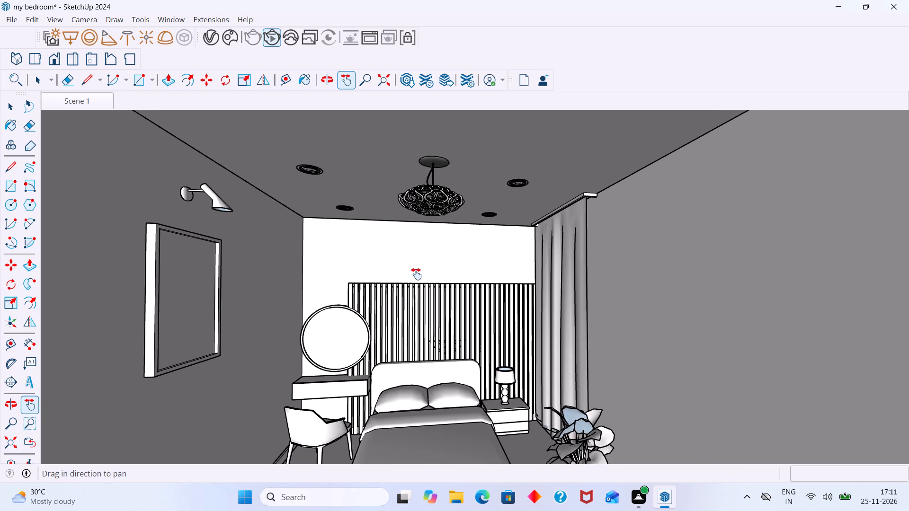
{"action": "scroll", "coordinate": [416, 274], "scroll_direction": "down", "scroll_amount": 4}
{"action": "scroll", "coordinate": [416, 274], "scroll_direction": "up", "scroll_amount": 1}
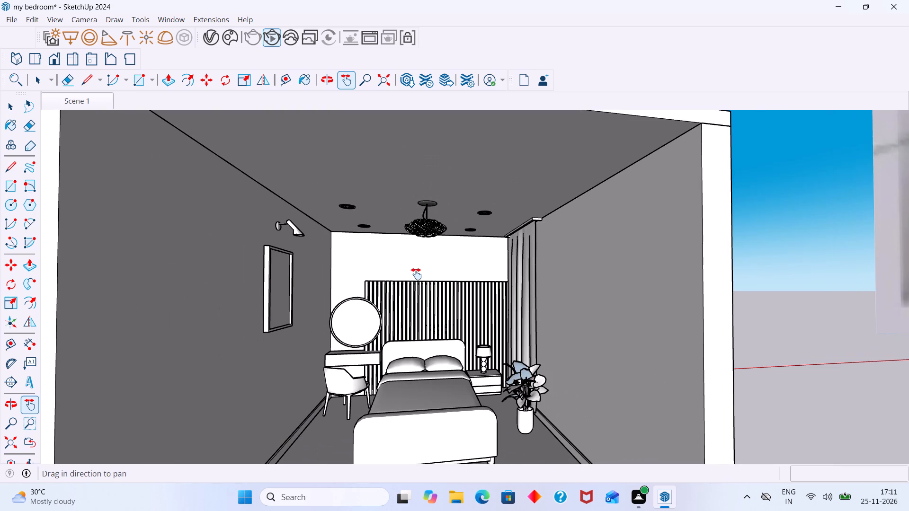
{"action": "scroll", "coordinate": [416, 274], "scroll_direction": "up", "scroll_amount": 1}
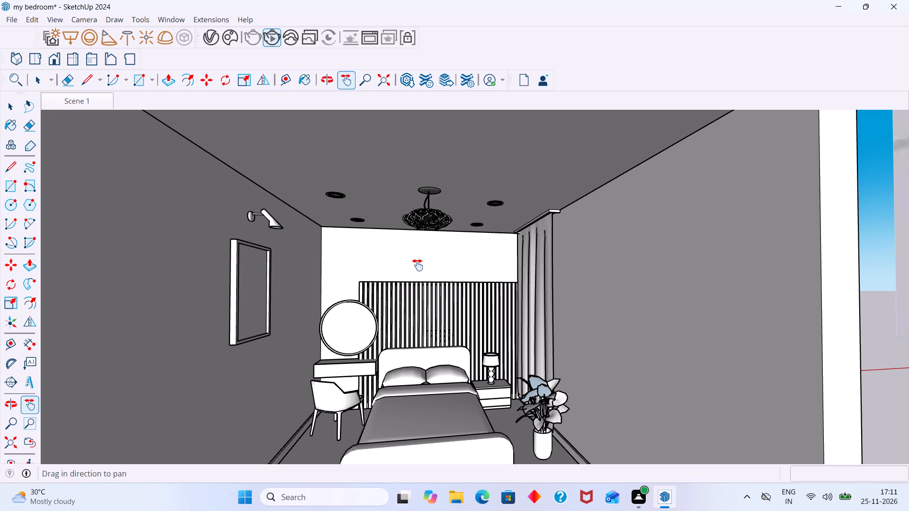
{"action": "scroll", "coordinate": [419, 263], "scroll_direction": "down", "scroll_amount": 2}
{"action": "scroll", "coordinate": [419, 263], "scroll_direction": "up", "scroll_amount": 1}
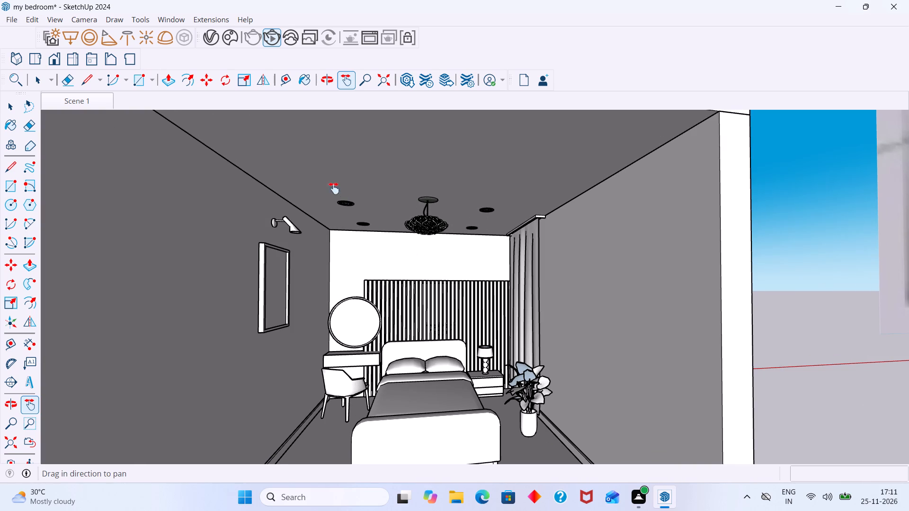
{"action": "scroll", "coordinate": [362, 238], "scroll_direction": "up", "scroll_amount": 1}
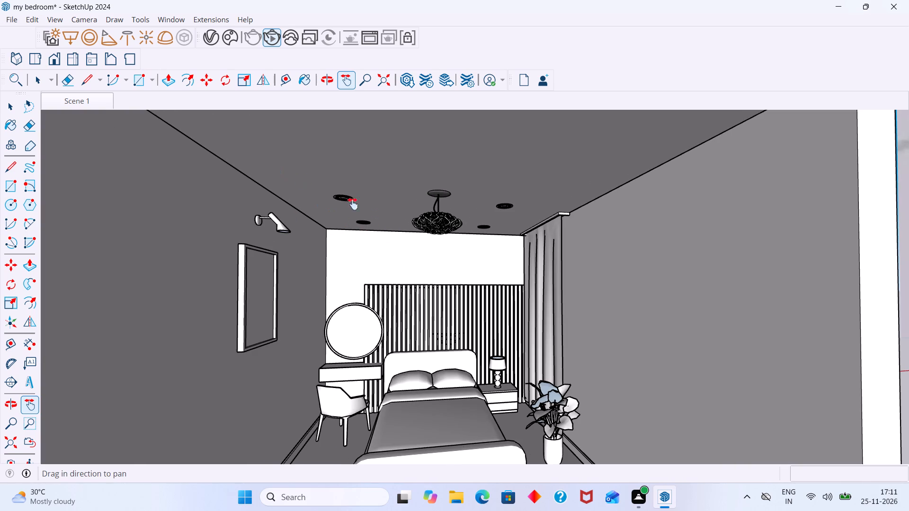
{"action": "scroll", "coordinate": [422, 282], "scroll_direction": "up", "scroll_amount": 1}
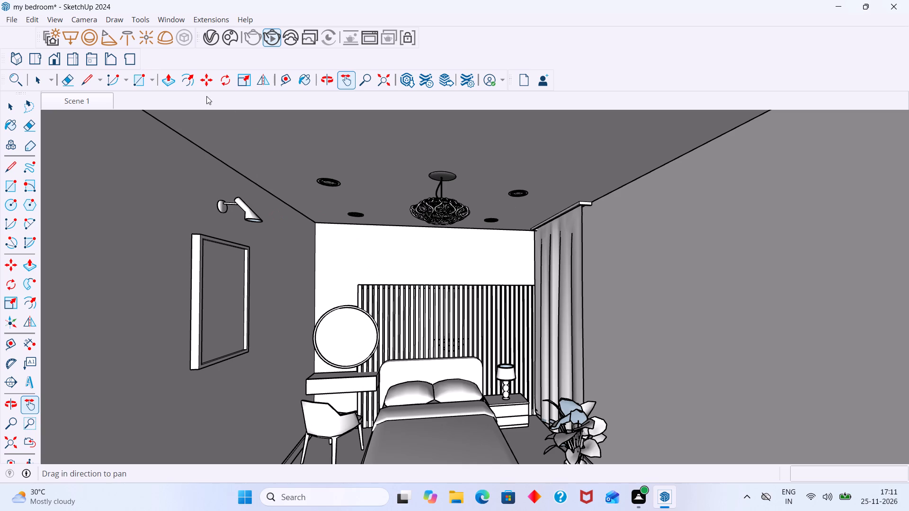
Save the framed interior view as a second scene and check it against Scene 1.
{"action": "right_click", "coordinate": [49, 21]}
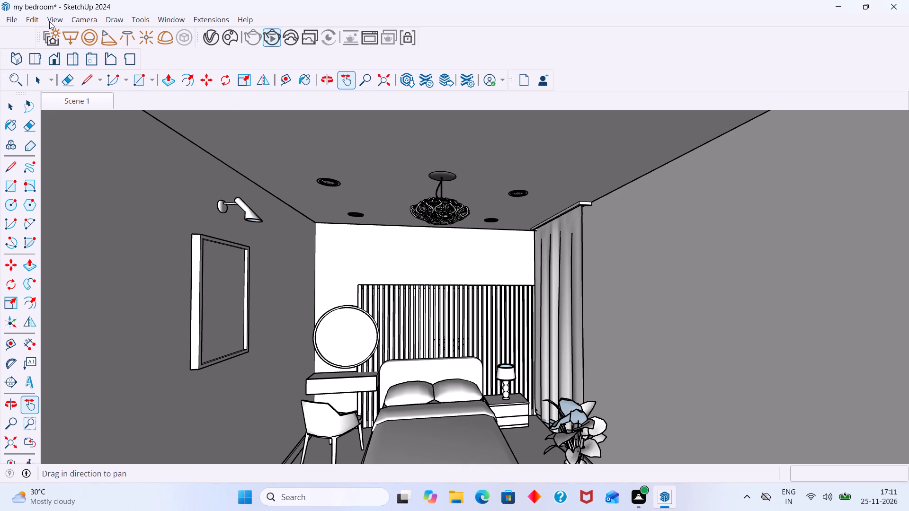
{"action": "left_click", "coordinate": [41, 22]}
{"action": "left_click", "coordinate": [56, 23]}
{"action": "left_click", "coordinate": [91, 247]}
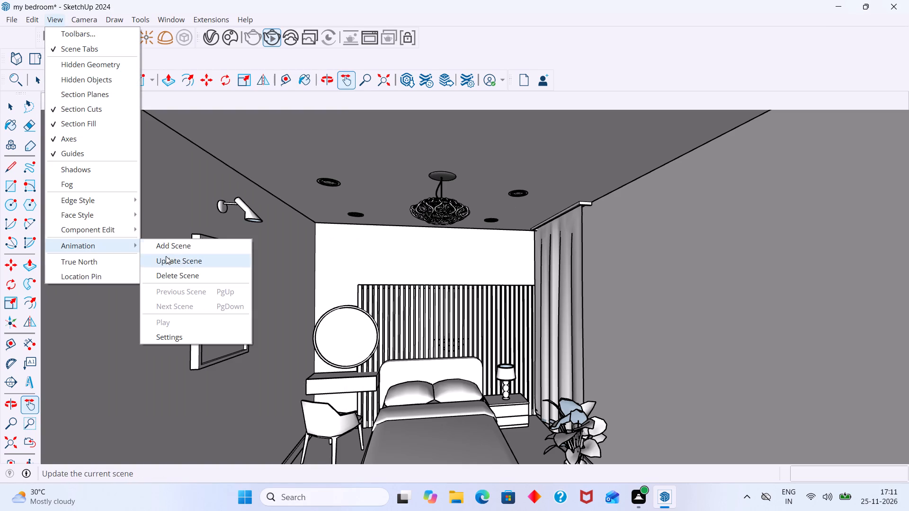
{"action": "left_click", "coordinate": [179, 245]}
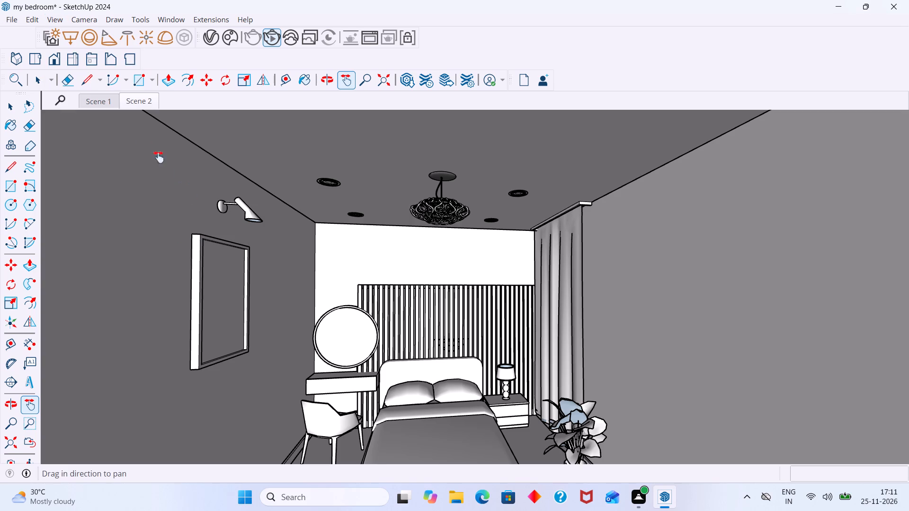
{"action": "left_click", "coordinate": [109, 105]}
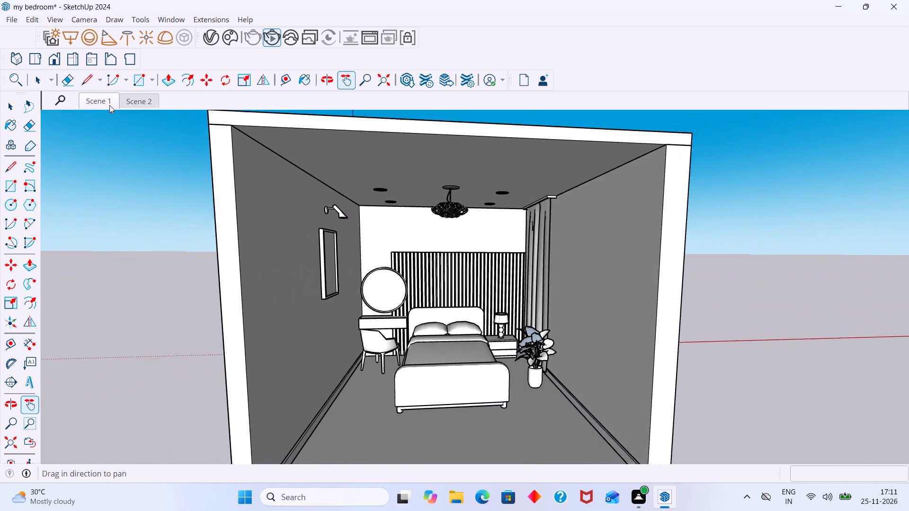
{"action": "left_click", "coordinate": [131, 102]}
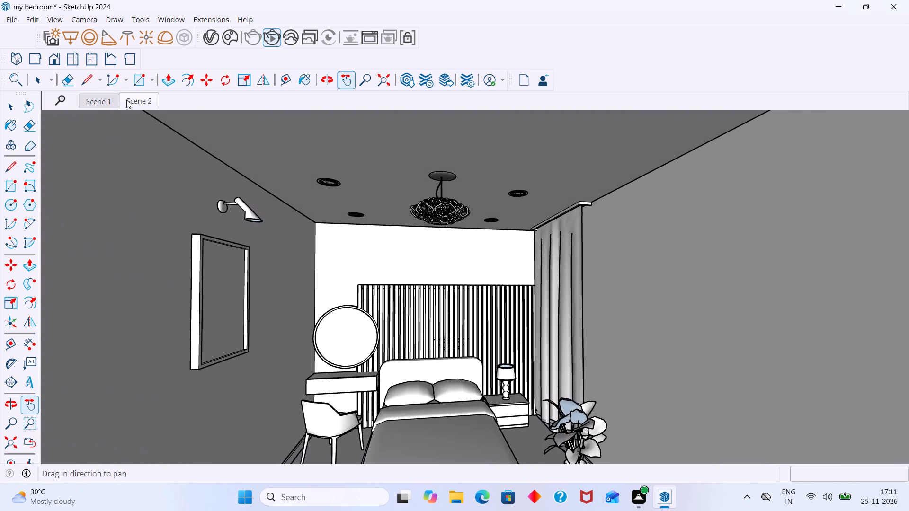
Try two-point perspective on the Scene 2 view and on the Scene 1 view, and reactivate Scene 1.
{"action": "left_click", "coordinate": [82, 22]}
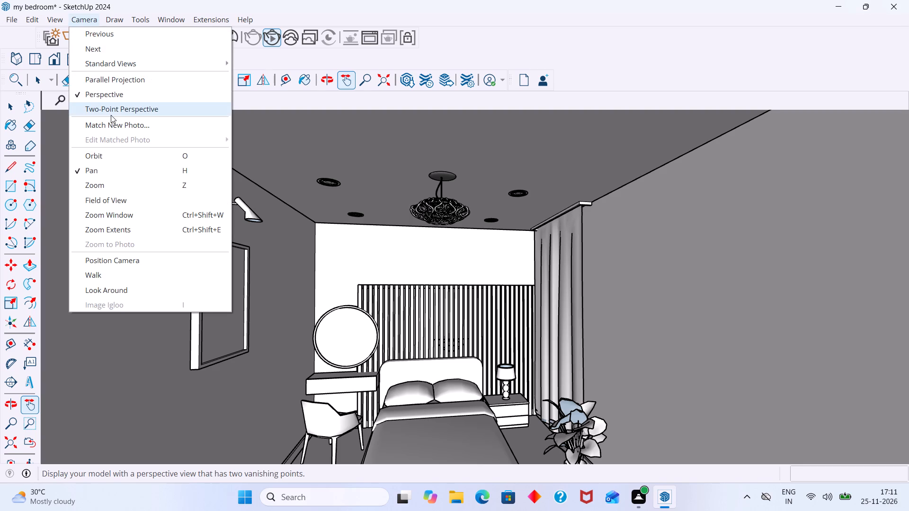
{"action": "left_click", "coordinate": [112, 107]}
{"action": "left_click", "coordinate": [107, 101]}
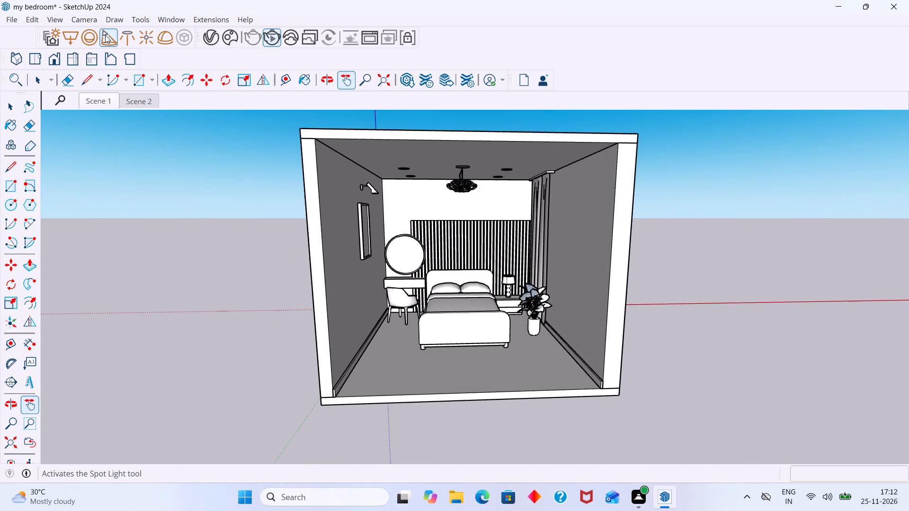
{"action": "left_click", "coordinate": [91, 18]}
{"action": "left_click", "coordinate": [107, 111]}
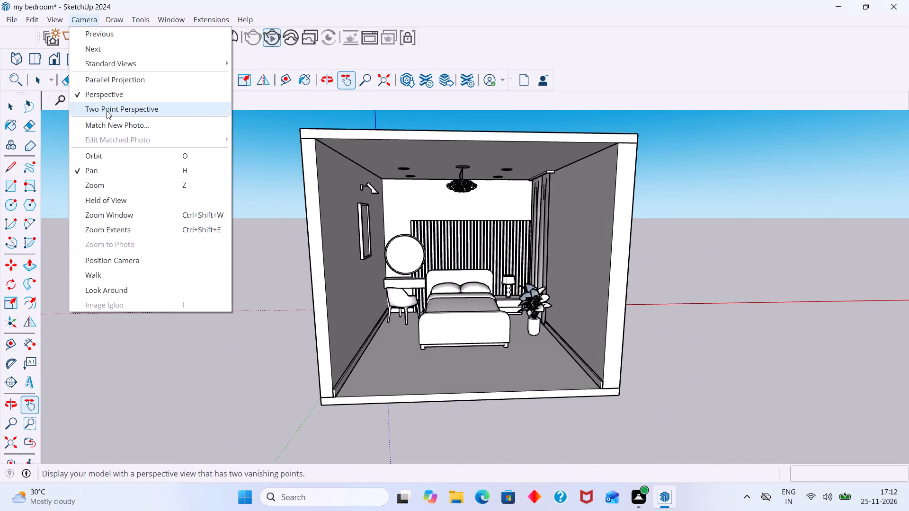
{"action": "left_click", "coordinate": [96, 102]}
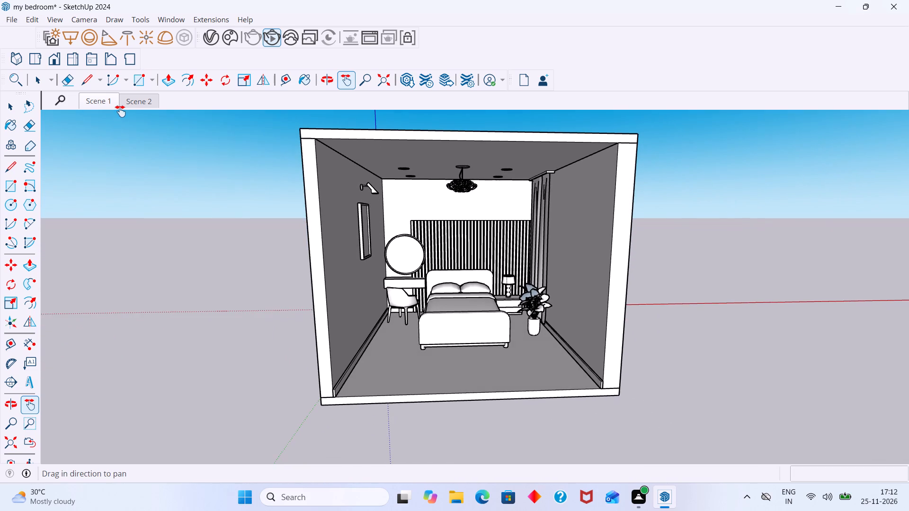
Compare the saved Scene 2 view with Scene 1, ending on Scene 1.
{"action": "left_click", "coordinate": [140, 101]}
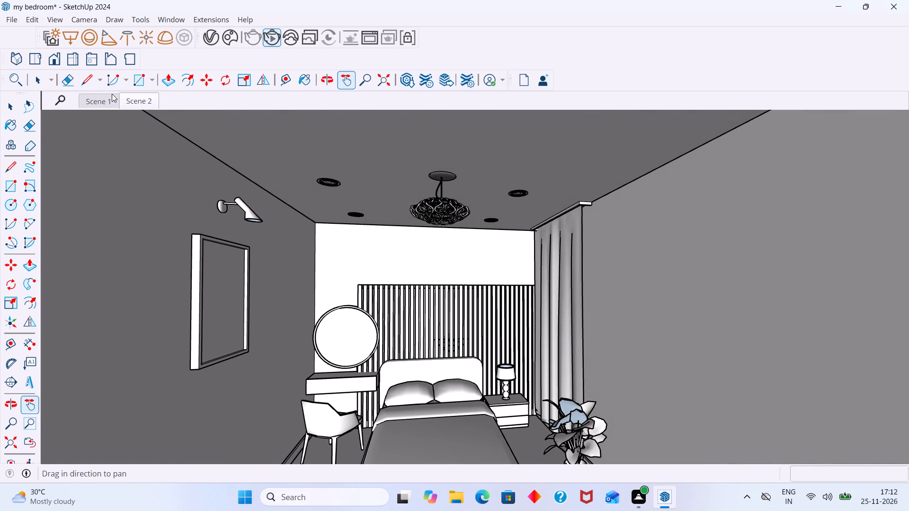
{"action": "left_click", "coordinate": [106, 98]}
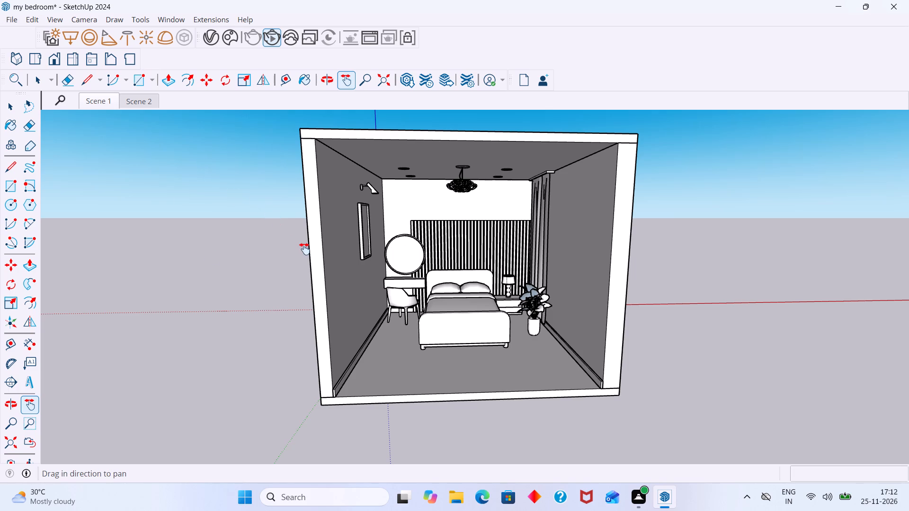
Start an interactive V-Ray render from the Scene 1 view and reframe the camera to check the whole open-fronted room.
{"action": "key", "text": "space"}
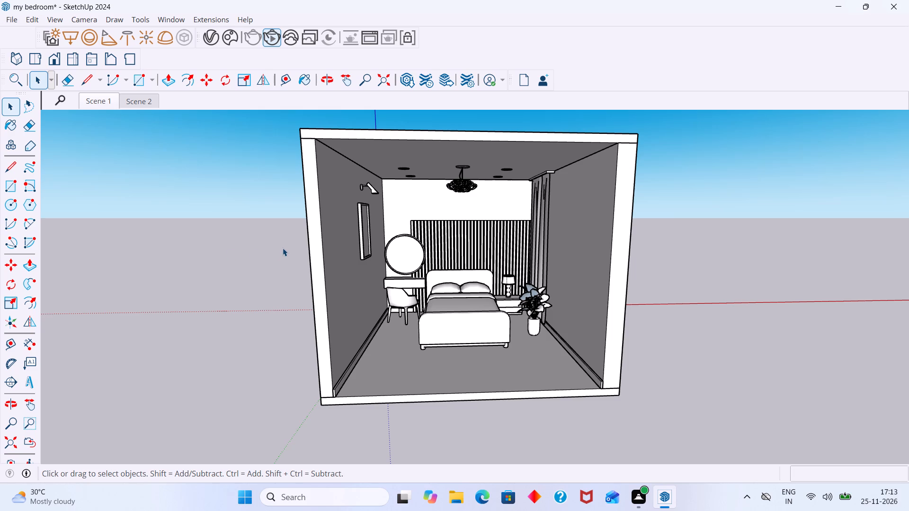
{"action": "double_click", "coordinate": [272, 38]}
{"action": "double_click", "coordinate": [273, 38]}
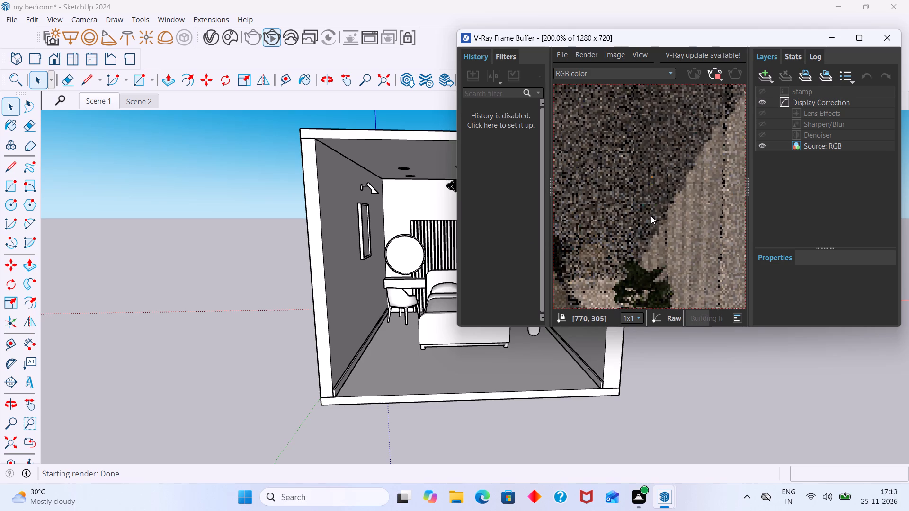
{"action": "scroll", "coordinate": [651, 216], "scroll_direction": "down", "scroll_amount": 2}
{"action": "middle_click_drag", "start_coordinate": [651, 215], "coordinate": [693, 219]}
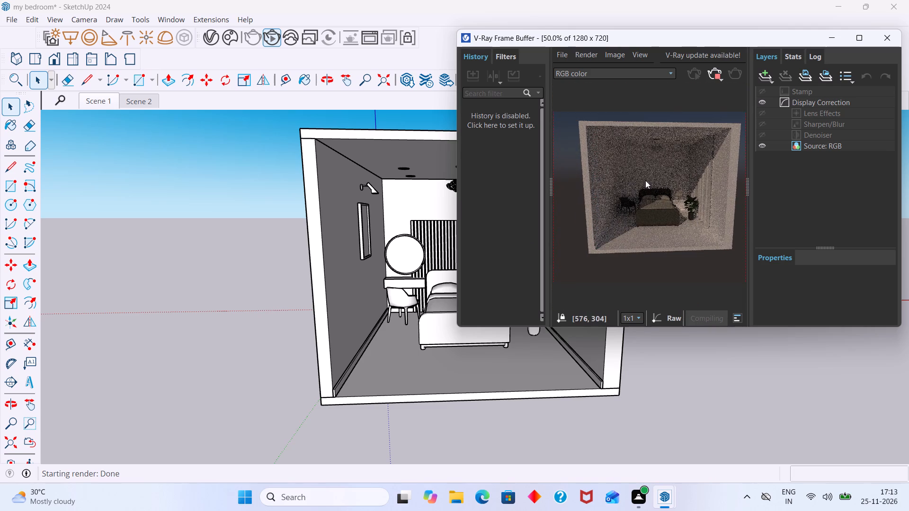
{"action": "middle_click_drag", "start_coordinate": [423, 253], "coordinate": [430, 215]}
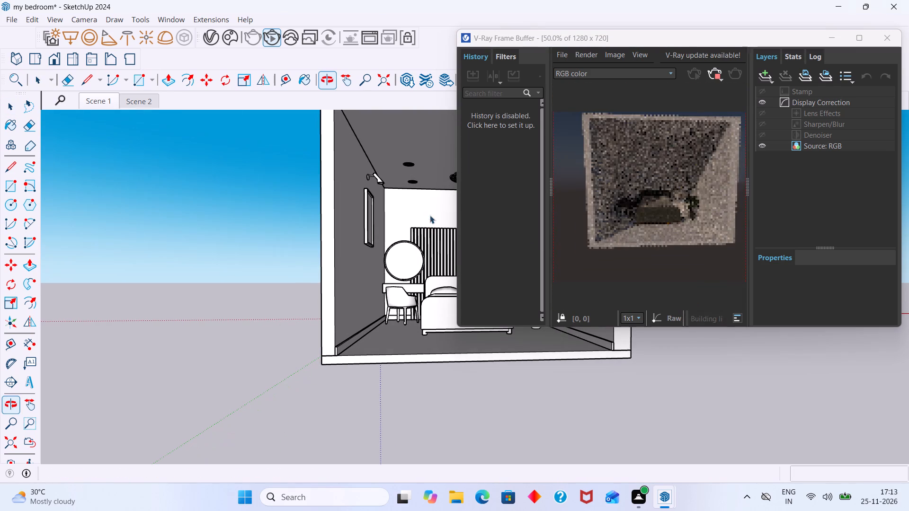
{"action": "middle_click_drag", "start_coordinate": [662, 146], "coordinate": [662, 177]}
{"action": "middle_click_drag", "start_coordinate": [659, 174], "coordinate": [660, 192]}
{"action": "scroll", "coordinate": [660, 192], "scroll_direction": "up", "scroll_amount": 1}
{"action": "scroll", "coordinate": [598, 205], "scroll_direction": "down", "scroll_amount": 2}
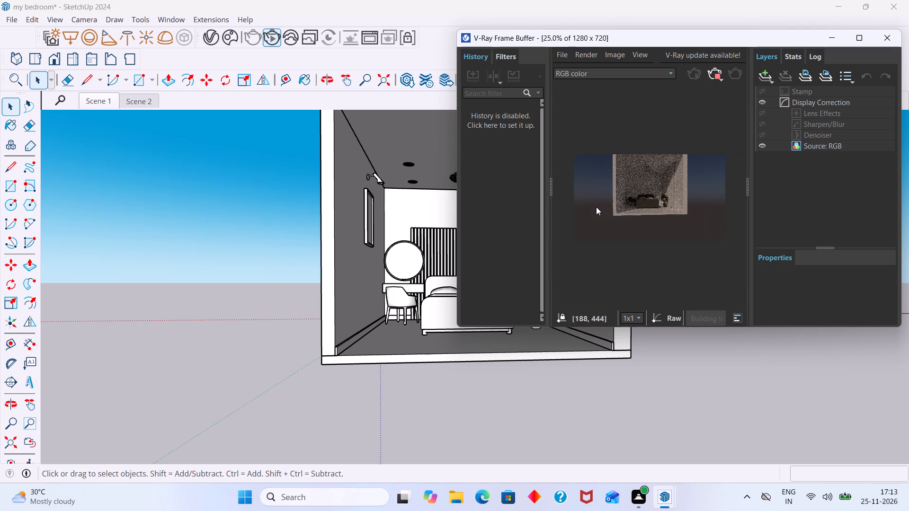
{"action": "middle_click_drag", "start_coordinate": [334, 286], "coordinate": [309, 331], "text": "shift"}
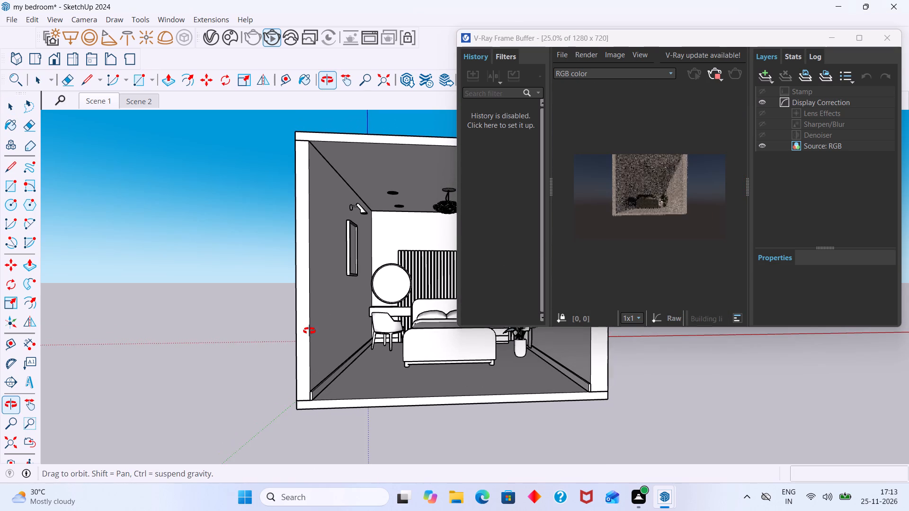
{"action": "middle_click_drag", "start_coordinate": [309, 331], "coordinate": [323, 325], "text": "shift"}
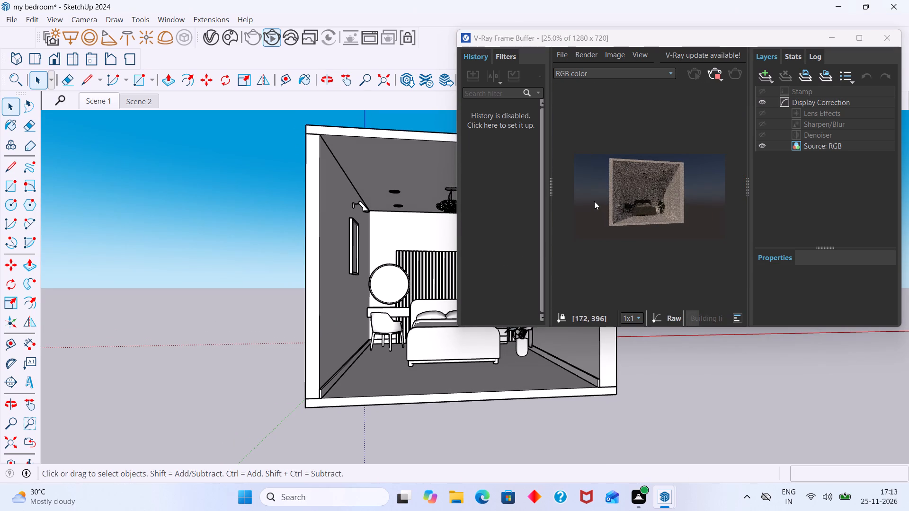
{"action": "scroll", "coordinate": [638, 176], "scroll_direction": "up", "scroll_amount": 1}
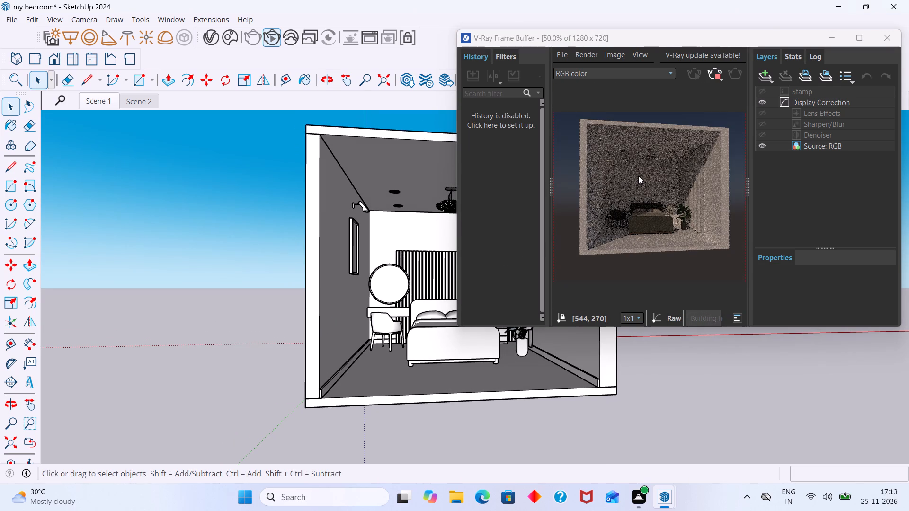
Set the Mesh Light intensity to 300 and check the ceiling lights in the interactive render.
{"action": "left_click", "coordinate": [216, 39]}
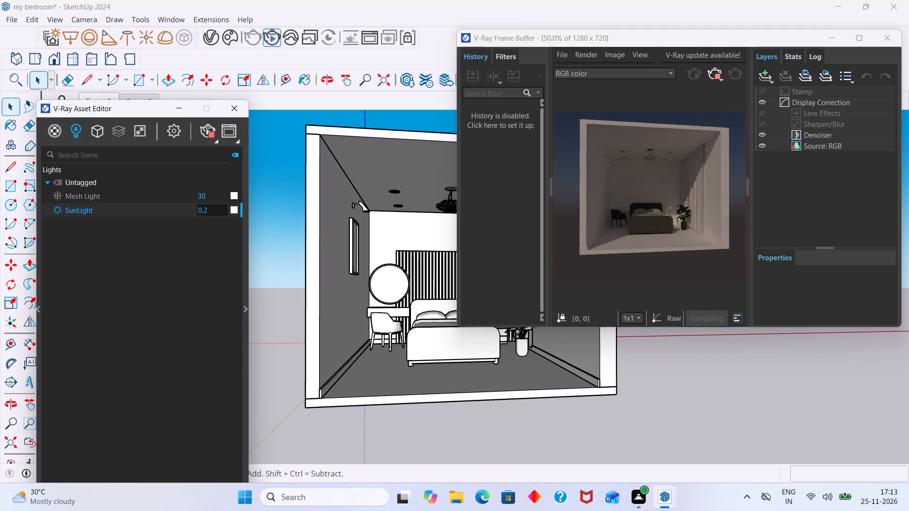
{"action": "left_click", "coordinate": [213, 197]}
{"action": "key", "text": "0"}
{"action": "key", "text": "Return"}
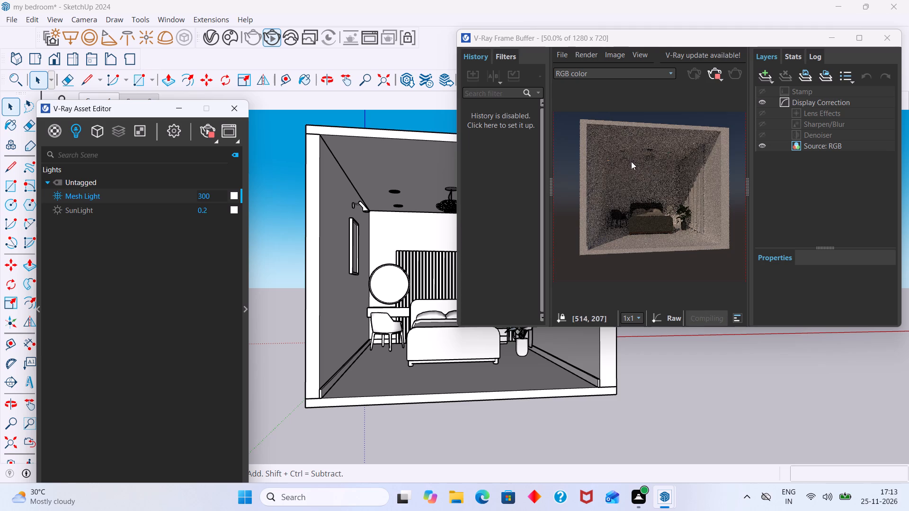
{"action": "scroll", "coordinate": [631, 162], "scroll_direction": "down", "scroll_amount": 1}
{"action": "scroll", "coordinate": [633, 162], "scroll_direction": "up", "scroll_amount": 2}
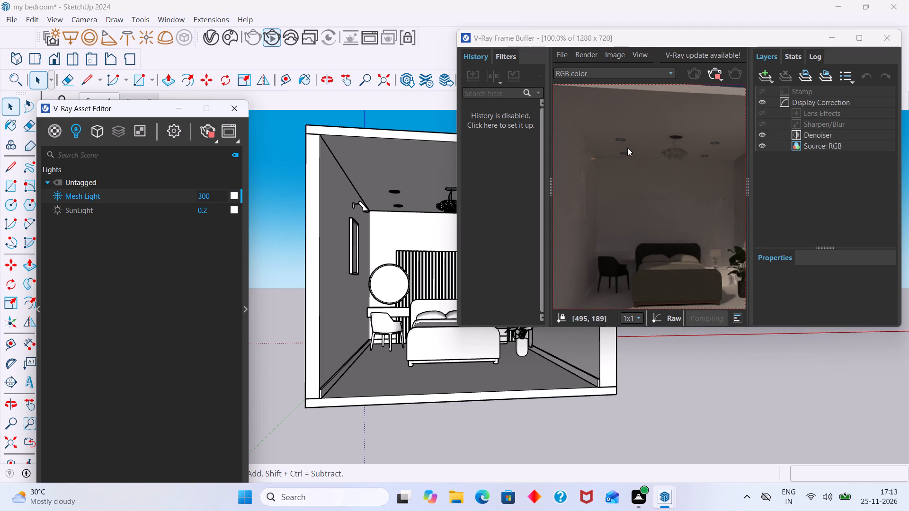
{"action": "scroll", "coordinate": [627, 147], "scroll_direction": "up", "scroll_amount": 1}
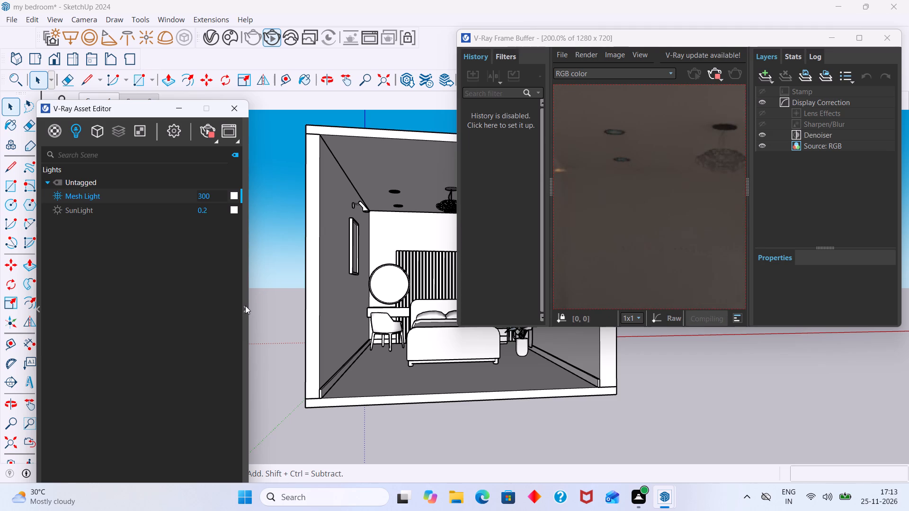
{"action": "left_click", "coordinate": [245, 306]}
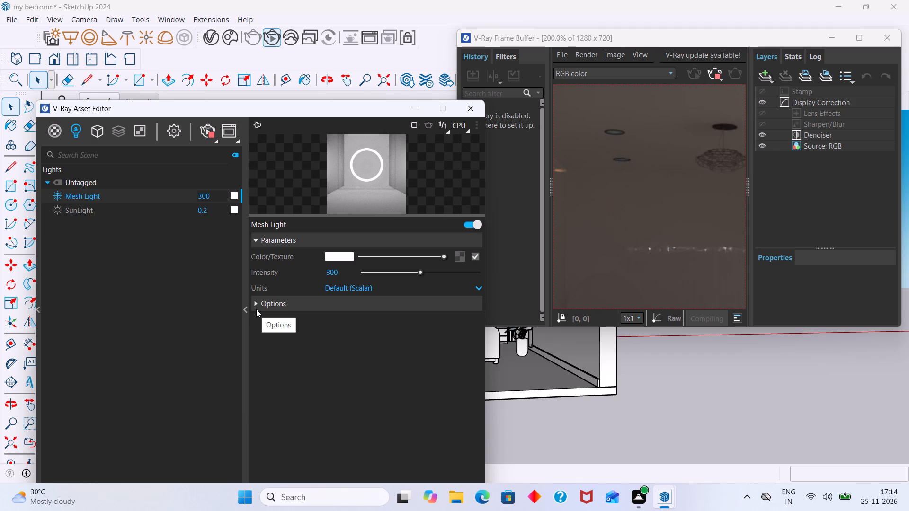
{"action": "key", "text": "9"}
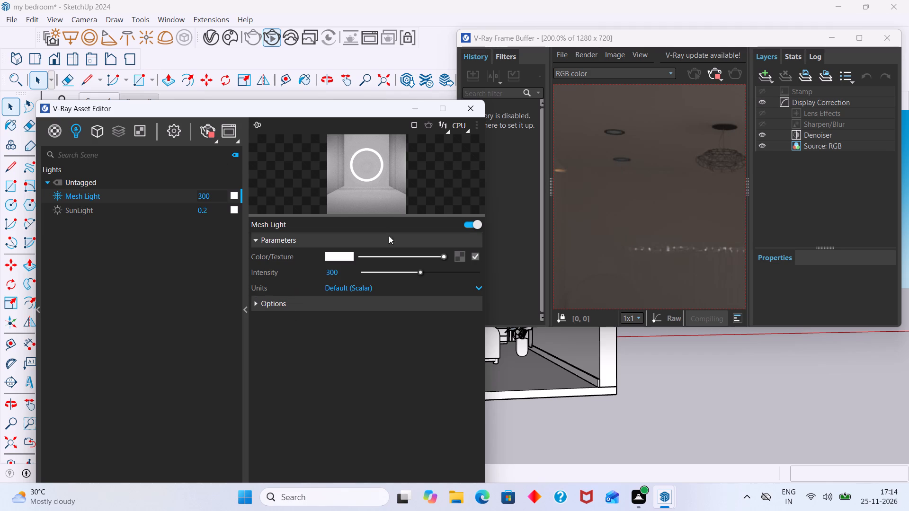
{"action": "left_click", "coordinate": [472, 106]}
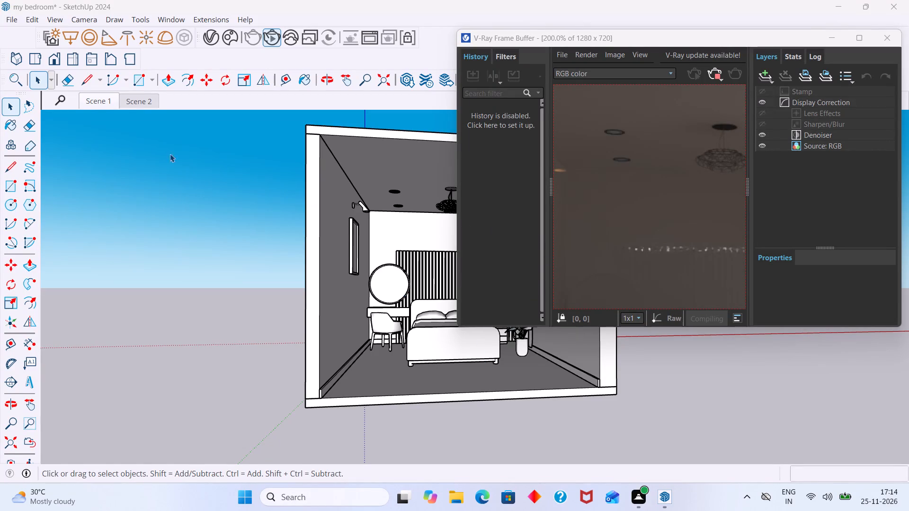
Examine the recessed downlights and chandelier in the render and in the model, closing the V-Ray Frame Buffer along the way.
{"action": "scroll", "coordinate": [624, 126], "scroll_direction": "up", "scroll_amount": 1}
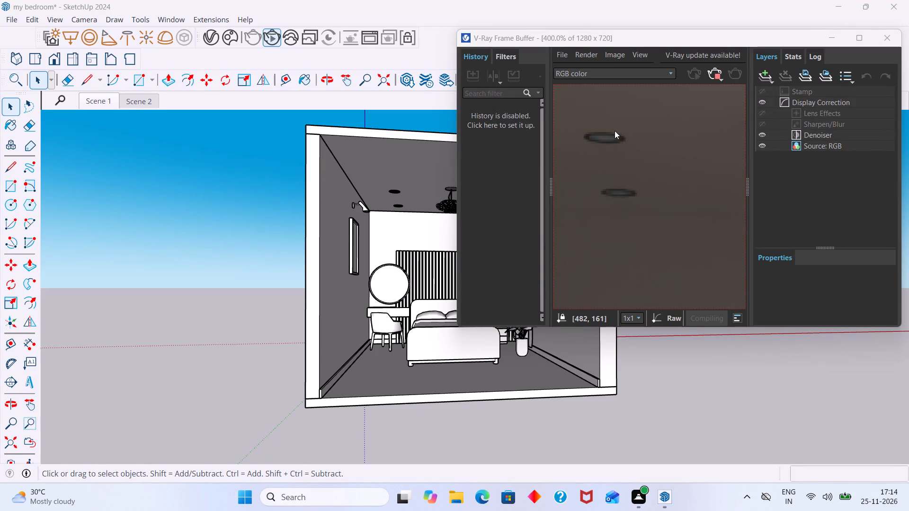
{"action": "scroll", "coordinate": [614, 133], "scroll_direction": "down", "scroll_amount": 1}
{"action": "scroll", "coordinate": [403, 192], "scroll_direction": "up", "scroll_amount": 10}
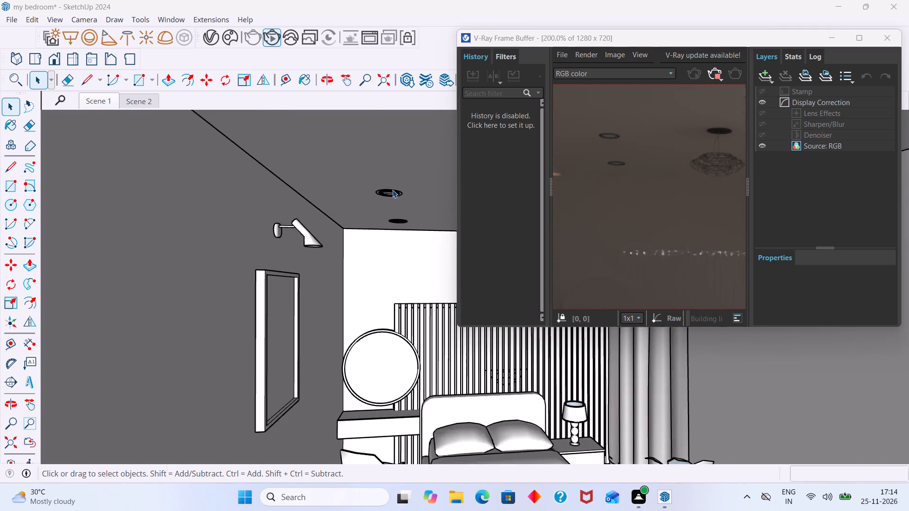
{"action": "scroll", "coordinate": [392, 190], "scroll_direction": "up", "scroll_amount": 18}
{"action": "scroll", "coordinate": [394, 192], "scroll_direction": "down", "scroll_amount": 2}
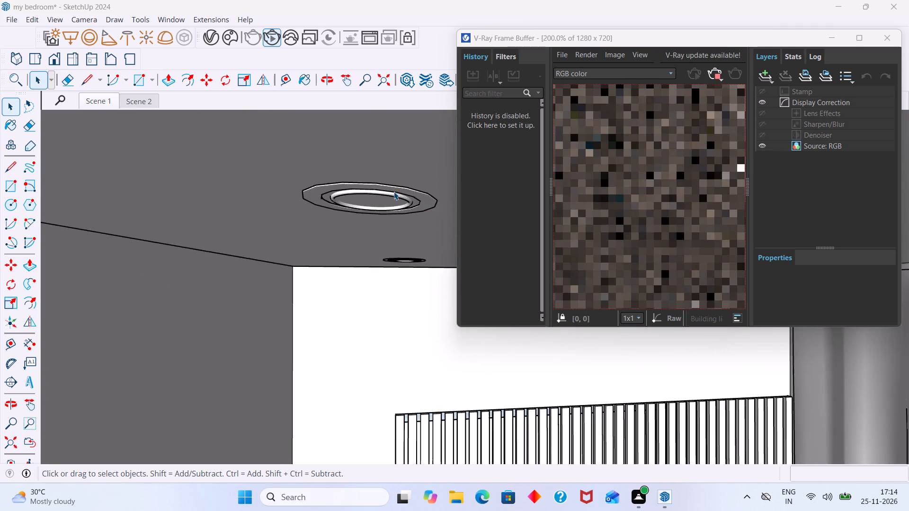
{"action": "scroll", "coordinate": [394, 192], "scroll_direction": "down", "scroll_amount": 16}
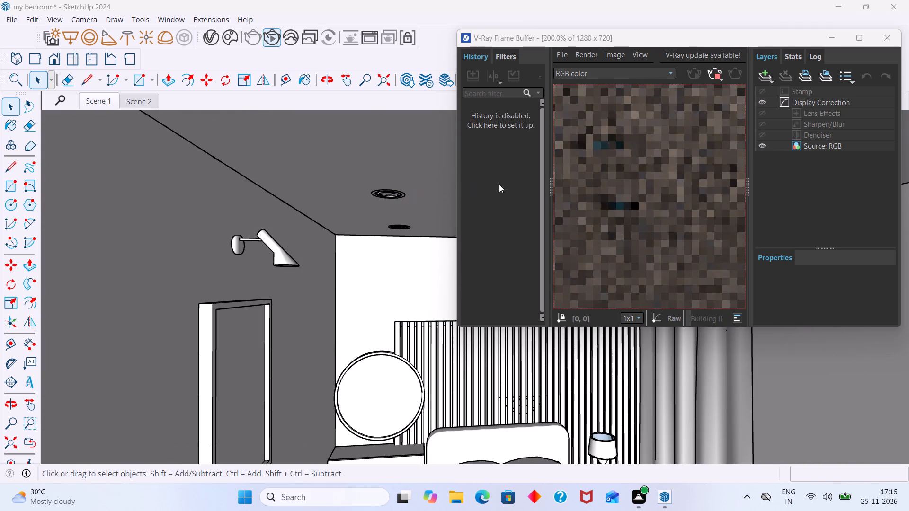
{"action": "left_click", "coordinate": [888, 36]}
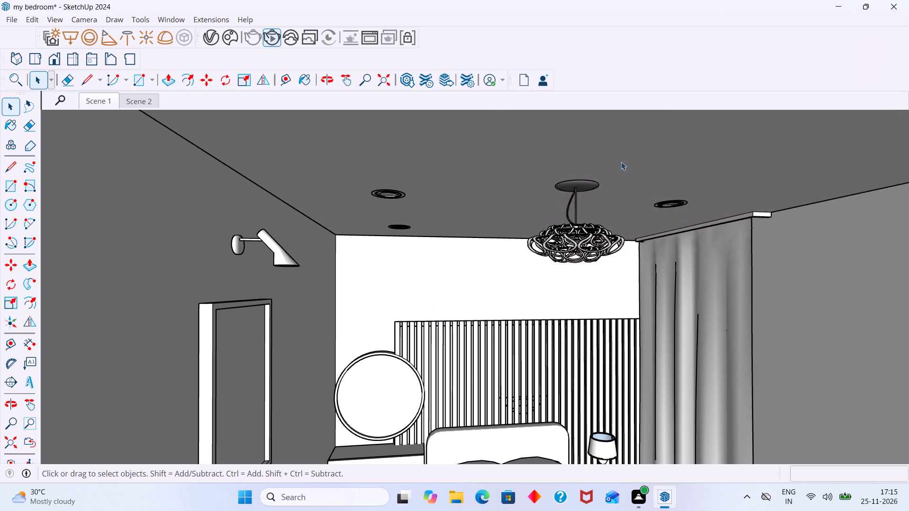
{"action": "middle_click_drag", "start_coordinate": [514, 218], "coordinate": [538, 165]}
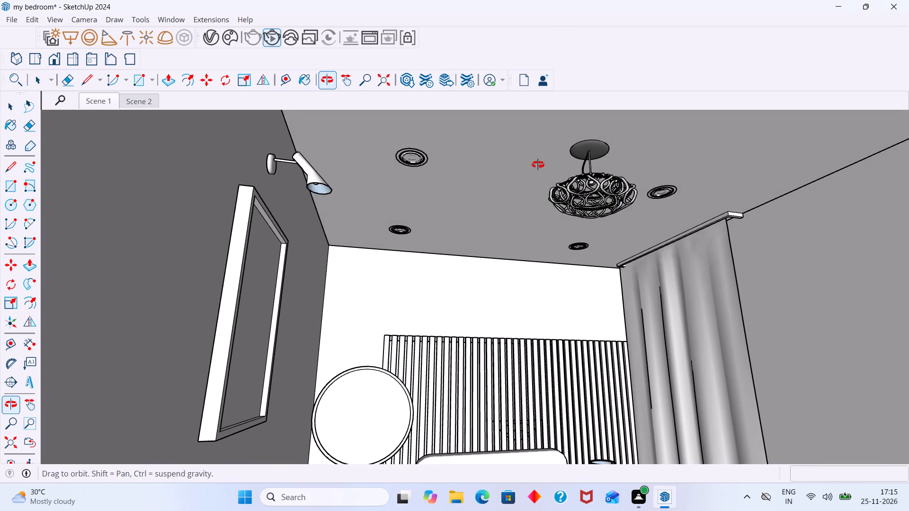
{"action": "middle_click_drag", "start_coordinate": [538, 165], "coordinate": [538, 171]}
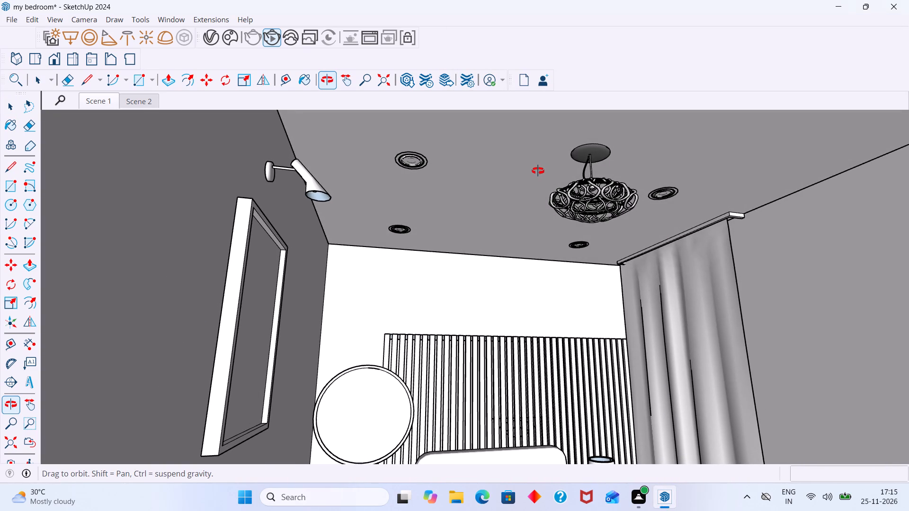
{"action": "middle_click_drag", "start_coordinate": [538, 171], "coordinate": [537, 171]}
{"action": "scroll", "coordinate": [536, 171], "scroll_direction": "down", "scroll_amount": 14}
{"action": "middle_click_drag", "start_coordinate": [554, 187], "coordinate": [520, 214]}
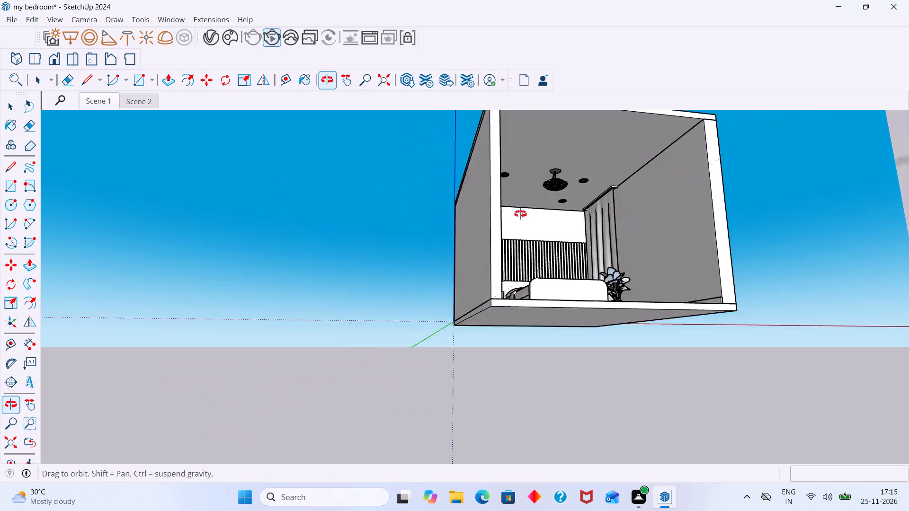
{"action": "middle_click_drag", "start_coordinate": [520, 214], "coordinate": [517, 247]}
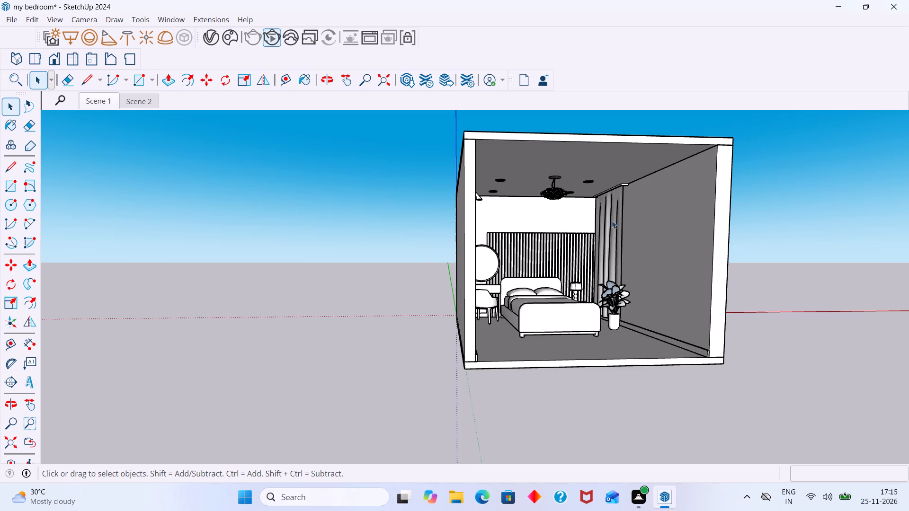
Draw a V-Ray rectangle light across the room's open front, from its upper inner corner to the diagonally opposite lower inner corner.
{"action": "scroll", "coordinate": [619, 246], "scroll_direction": "down", "scroll_amount": 4}
{"action": "middle_click_drag", "start_coordinate": [577, 338], "coordinate": [529, 331]}
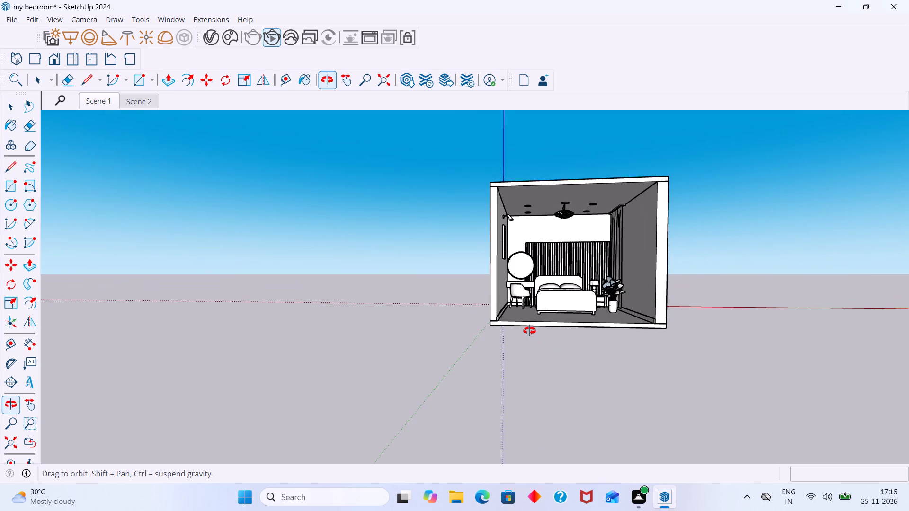
{"action": "middle_click_drag", "start_coordinate": [529, 331], "coordinate": [547, 344]}
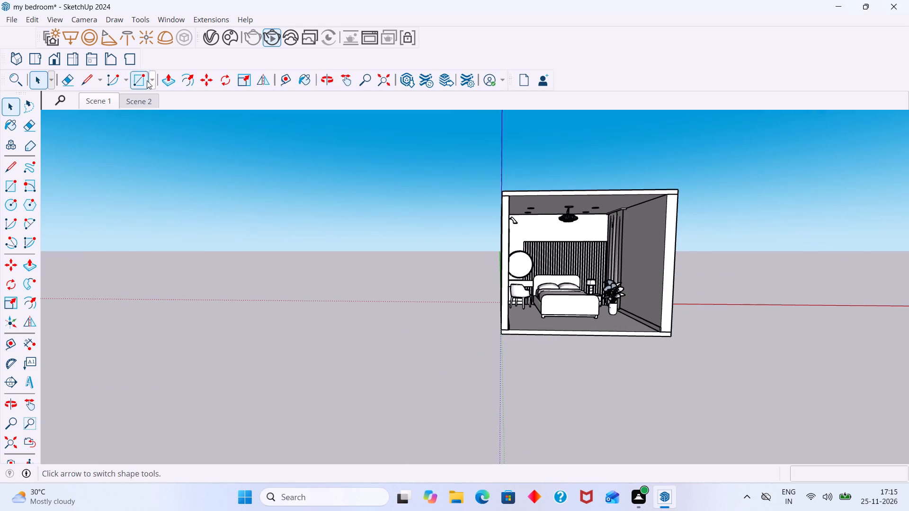
{"action": "left_click", "coordinate": [75, 39]}
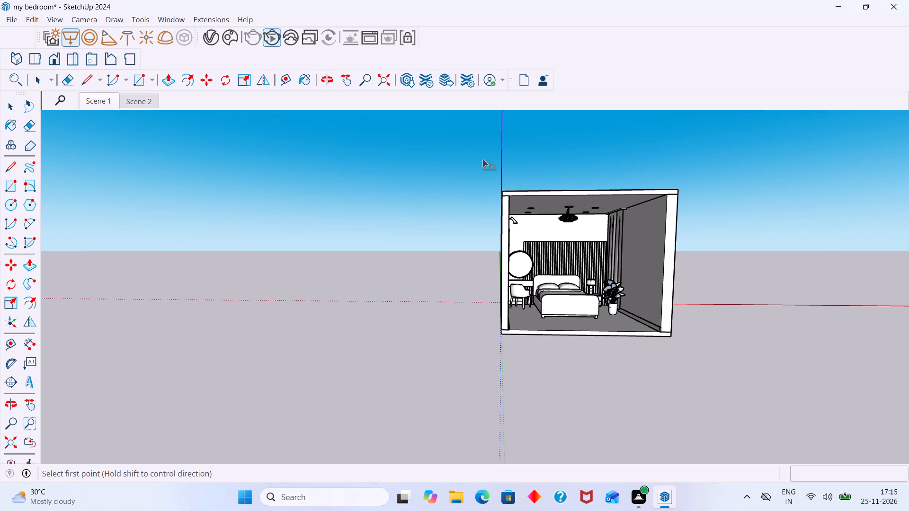
{"action": "scroll", "coordinate": [521, 184], "scroll_direction": "up", "scroll_amount": 5}
{"action": "scroll", "coordinate": [488, 227], "scroll_direction": "down", "scroll_amount": 3}
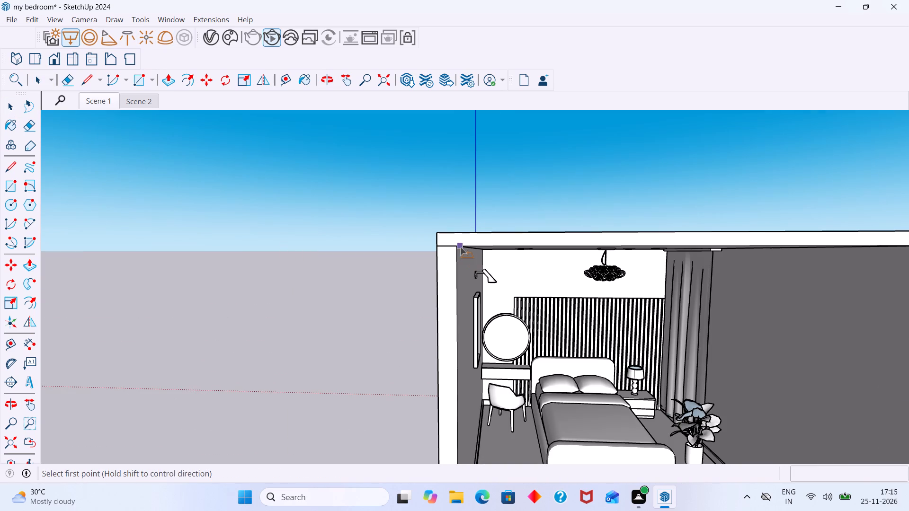
{"action": "left_click", "coordinate": [458, 247]}
{"action": "scroll", "coordinate": [565, 347], "scroll_direction": "down", "scroll_amount": 2}
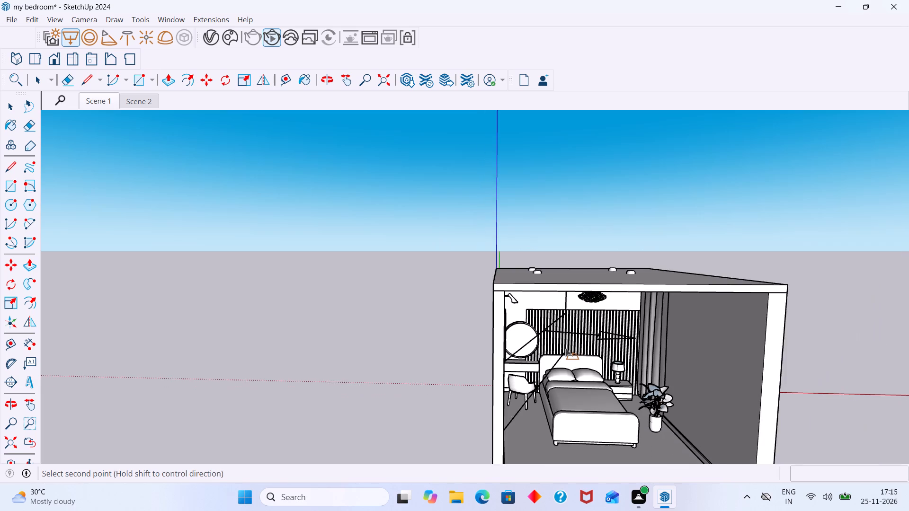
{"action": "scroll", "coordinate": [565, 348], "scroll_direction": "down", "scroll_amount": 5}
{"action": "middle_click_drag", "start_coordinate": [580, 356], "coordinate": [524, 221]}
{"action": "scroll", "coordinate": [596, 262], "scroll_direction": "up", "scroll_amount": 3}
{"action": "middle_click_drag", "start_coordinate": [590, 260], "coordinate": [593, 292]}
{"action": "scroll", "coordinate": [613, 288], "scroll_direction": "up", "scroll_amount": 4}
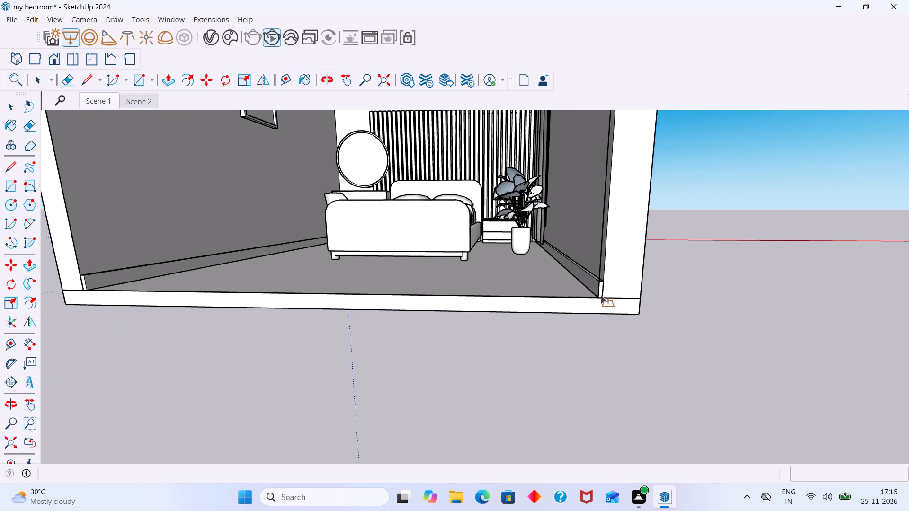
{"action": "scroll", "coordinate": [601, 295], "scroll_direction": "up", "scroll_amount": 8}
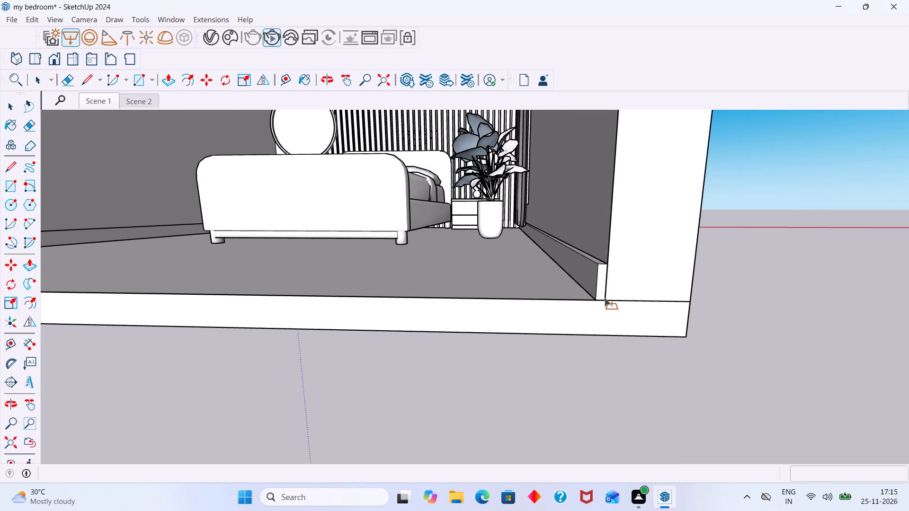
{"action": "left_click", "coordinate": [605, 299]}
{"action": "left_click", "coordinate": [605, 299]}
{"action": "scroll", "coordinate": [609, 295], "scroll_direction": "up", "scroll_amount": 1}
{"action": "scroll", "coordinate": [609, 295], "scroll_direction": "down", "scroll_amount": 8}
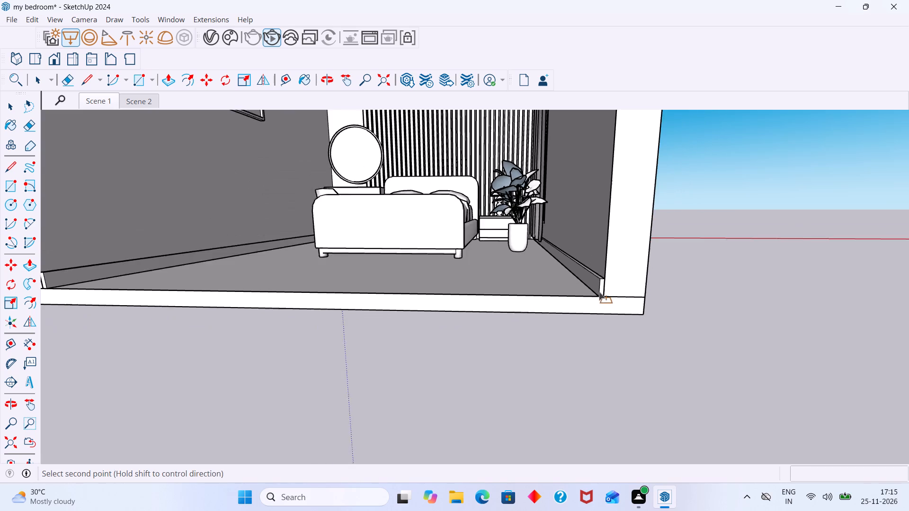
{"action": "scroll", "coordinate": [599, 292], "scroll_direction": "down", "scroll_amount": 15}
{"action": "middle_click_drag", "start_coordinate": [514, 276], "coordinate": [516, 293]}
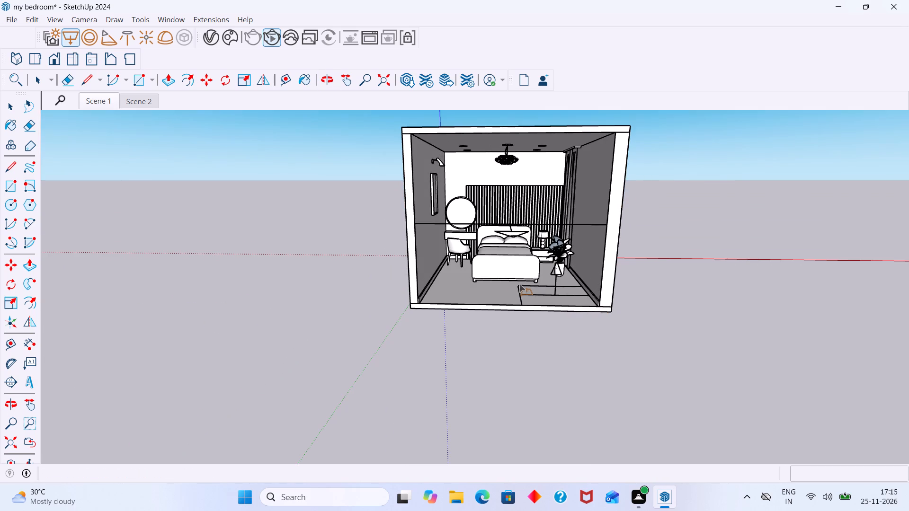
{"action": "key", "text": "space"}
Flip the rectangle light at the room's open front, picking two of its flip planes in turn, and deselect it.
{"action": "scroll", "coordinate": [512, 241], "scroll_direction": "up", "scroll_amount": 5}
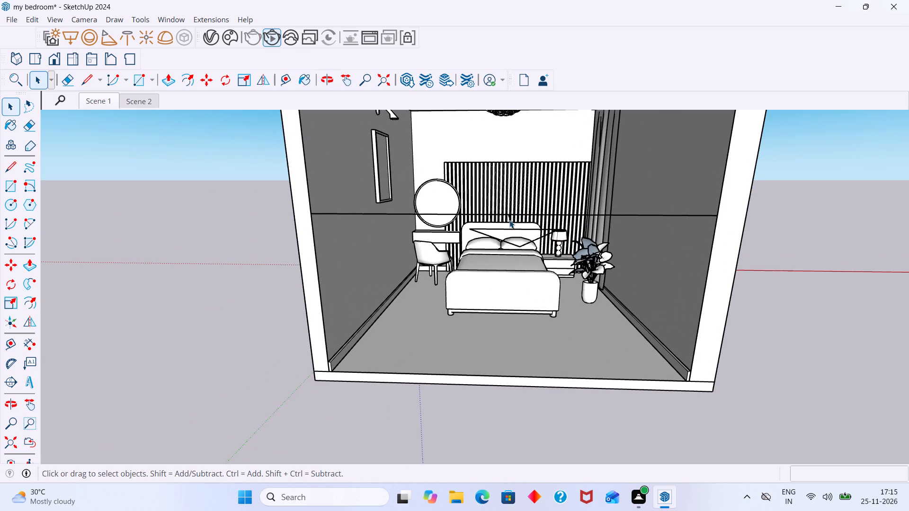
{"action": "left_click", "coordinate": [509, 217]}
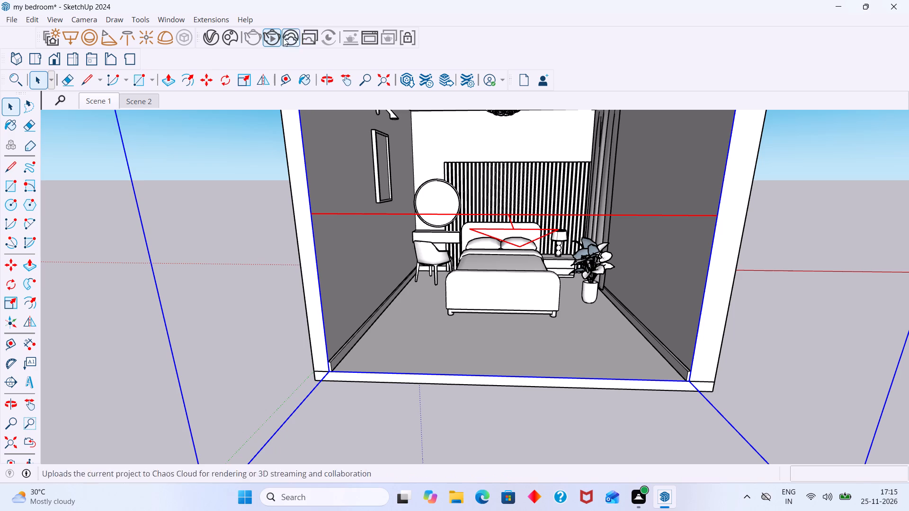
{"action": "left_click", "coordinate": [264, 81]}
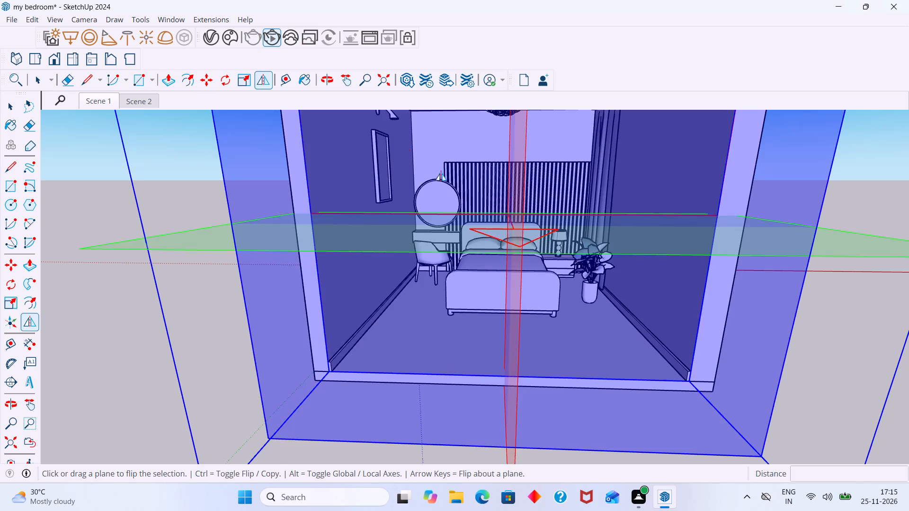
{"action": "left_click", "coordinate": [469, 249]}
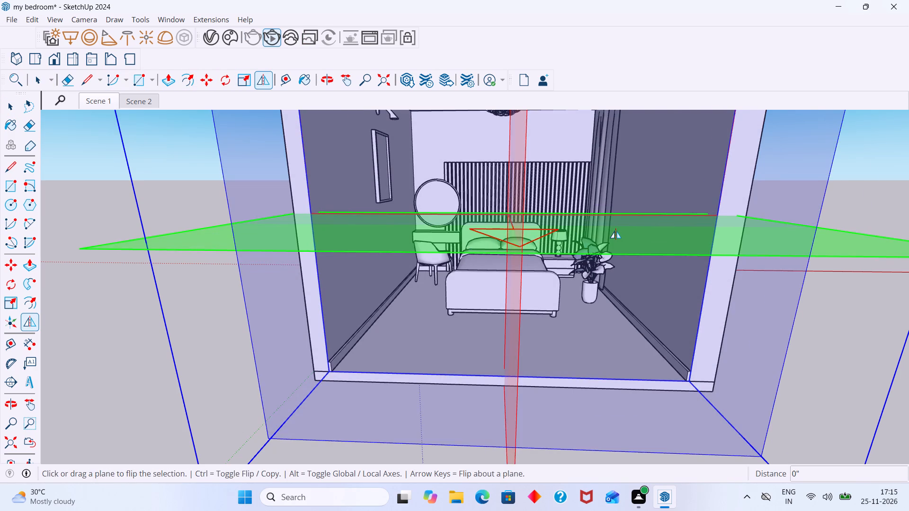
{"action": "scroll", "coordinate": [615, 231], "scroll_direction": "down", "scroll_amount": 3}
{"action": "left_click", "coordinate": [491, 294]}
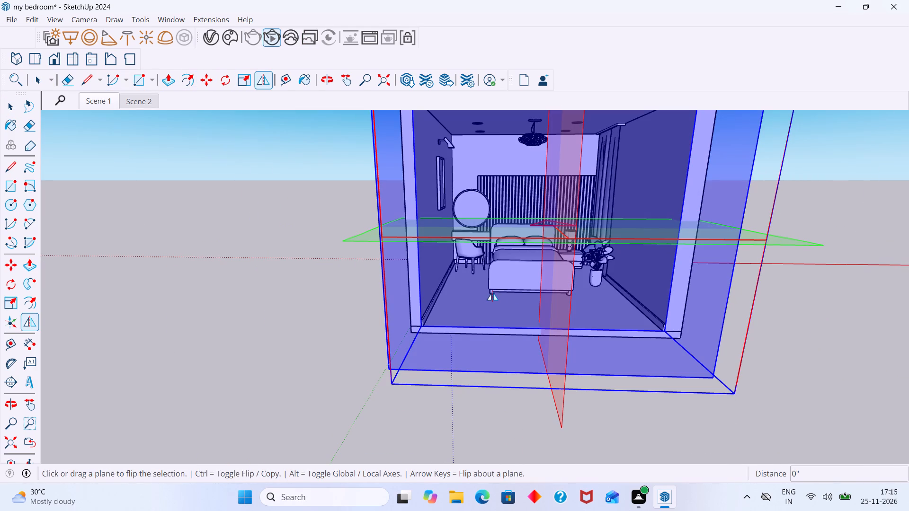
{"action": "key", "text": "space"}
{"action": "left_click", "coordinate": [836, 195]}
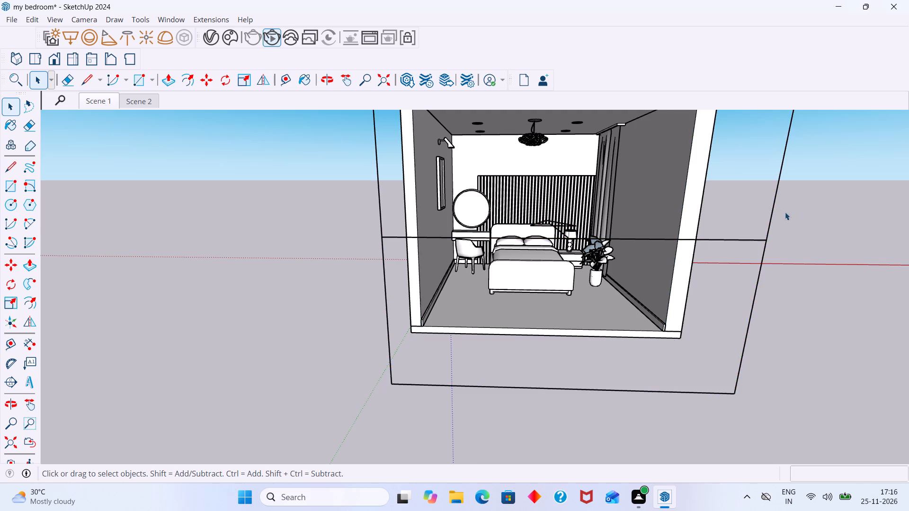
Restart the interactive V-Ray render and inspect the whole open-fronted room from outside with the flipped rectangle light.
{"action": "middle_click_drag", "start_coordinate": [732, 207], "coordinate": [674, 201]}
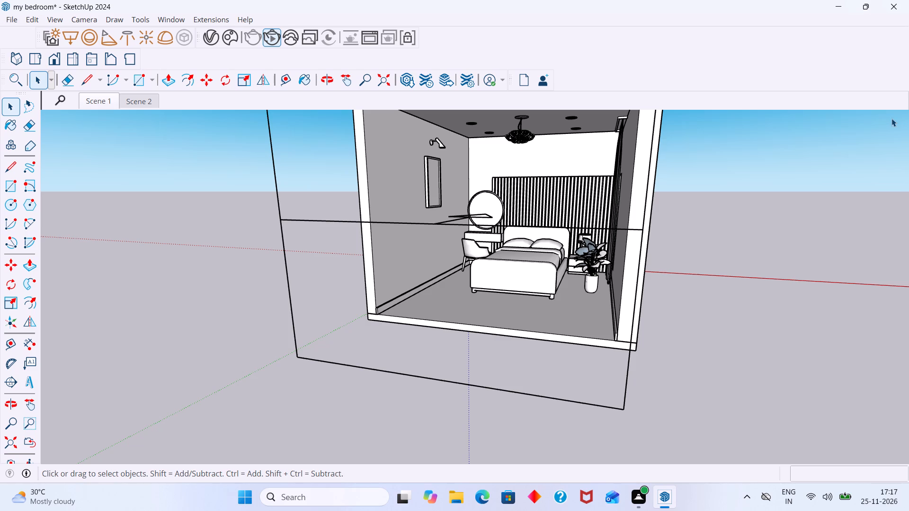
{"action": "scroll", "coordinate": [558, 302], "scroll_direction": "down", "scroll_amount": 5}
{"action": "middle_click_drag", "start_coordinate": [557, 321], "coordinate": [591, 327]}
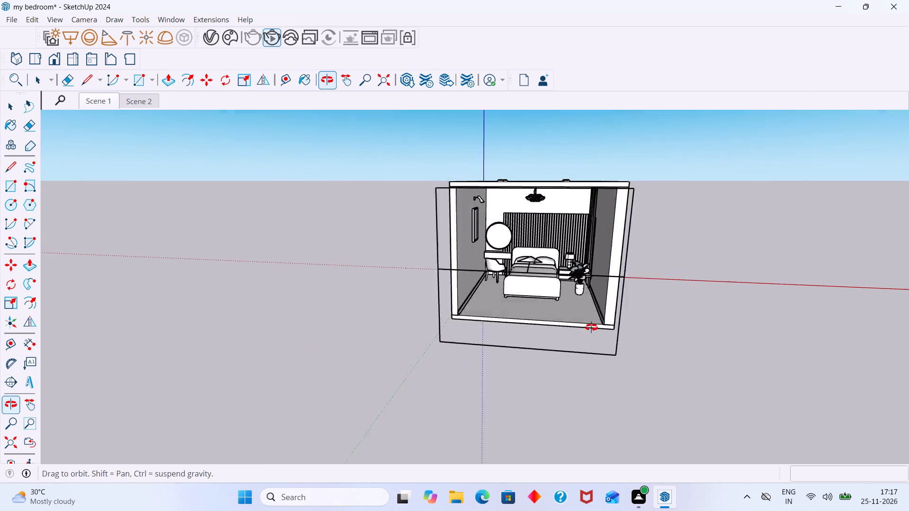
{"action": "middle_click_drag", "start_coordinate": [591, 327], "coordinate": [635, 332]}
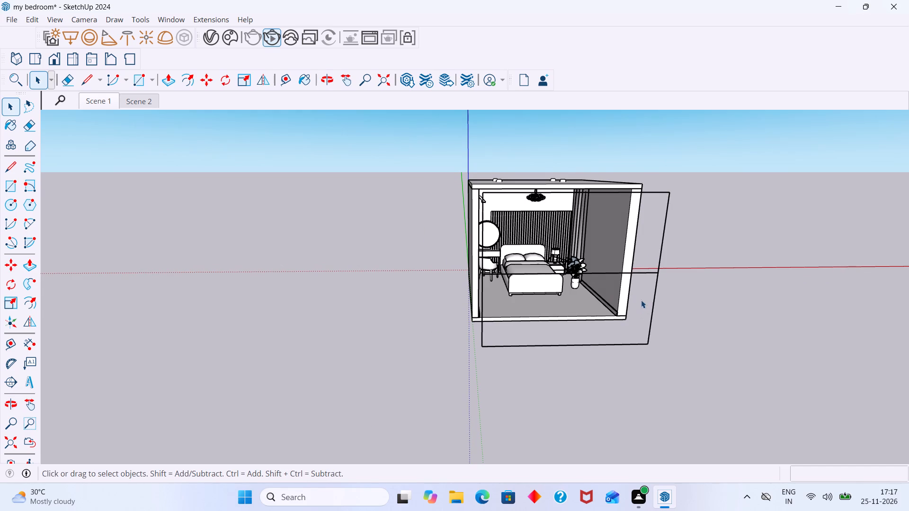
{"action": "scroll", "coordinate": [561, 269], "scroll_direction": "up", "scroll_amount": 4}
{"action": "scroll", "coordinate": [572, 279], "scroll_direction": "down", "scroll_amount": 2}
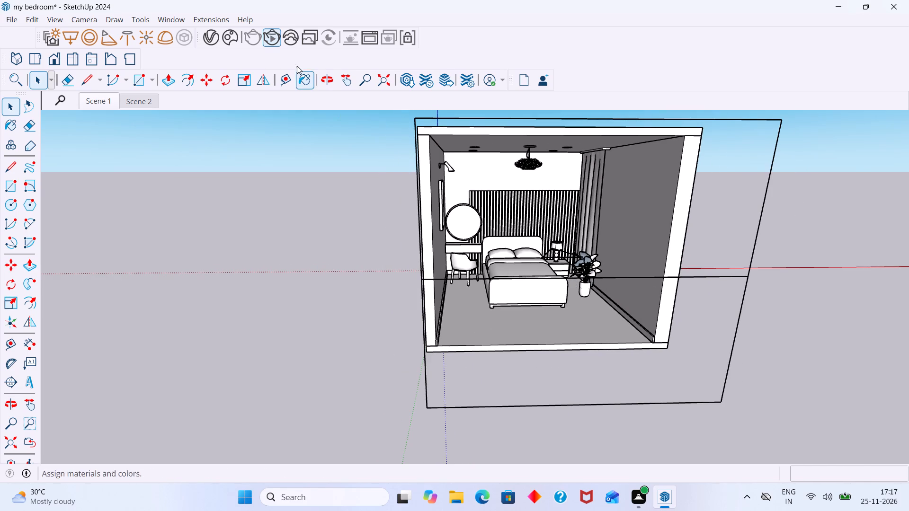
{"action": "double_click", "coordinate": [270, 38]}
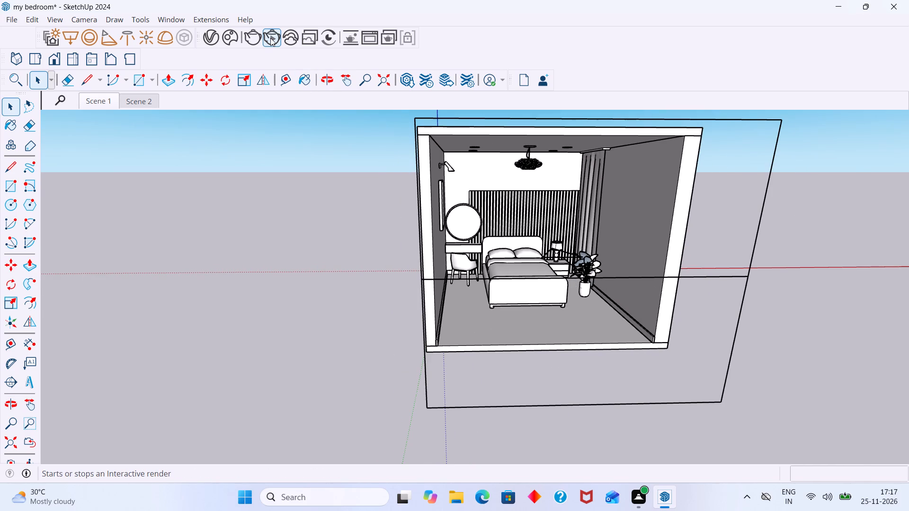
{"action": "double_click", "coordinate": [270, 38]}
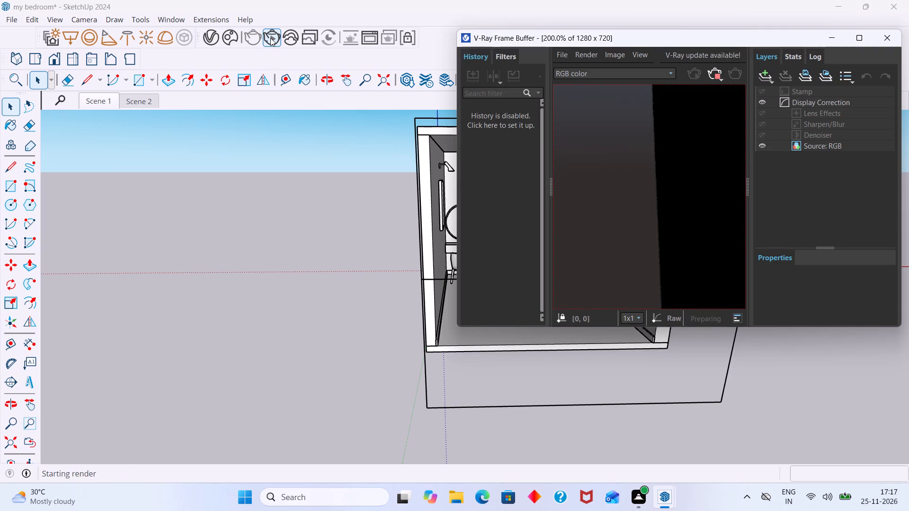
{"action": "scroll", "coordinate": [716, 206], "scroll_direction": "down", "scroll_amount": 3}
{"action": "middle_click_drag", "start_coordinate": [693, 212], "coordinate": [685, 212]}
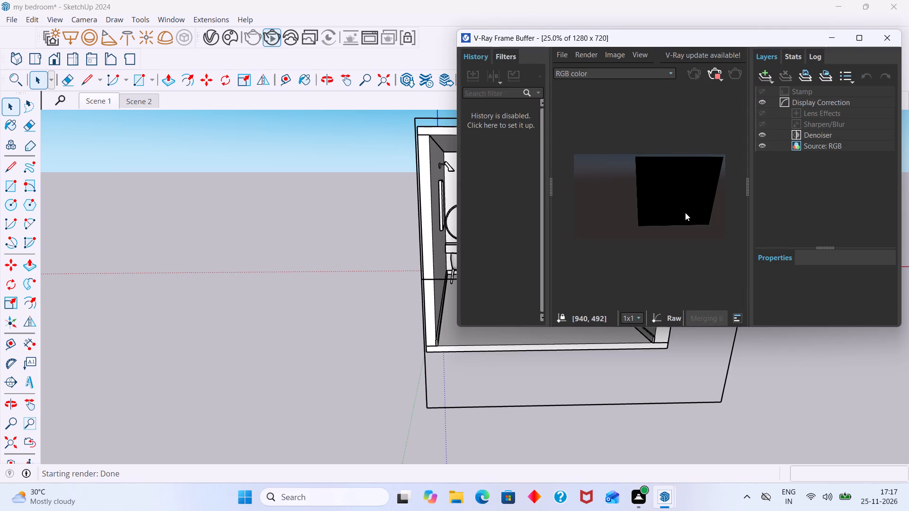
{"action": "middle_click_drag", "start_coordinate": [685, 212], "coordinate": [679, 217]}
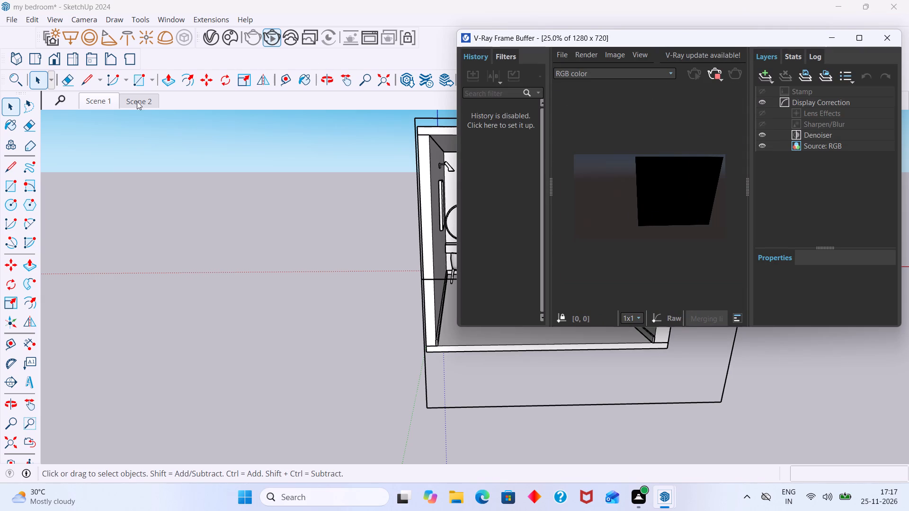
Go through Scene 1 to the Scene 2 camera view and check the bedroom interior in the interactive render.
{"action": "left_click", "coordinate": [104, 104]}
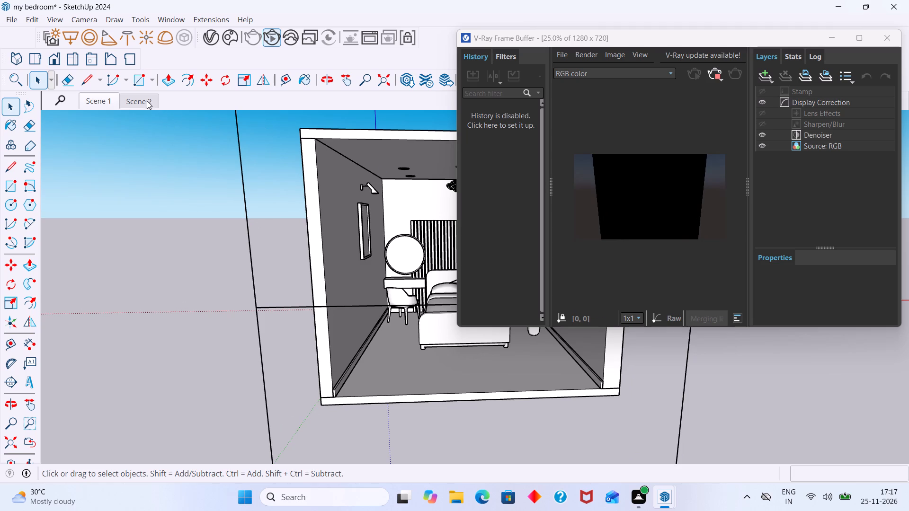
{"action": "left_click", "coordinate": [133, 103]}
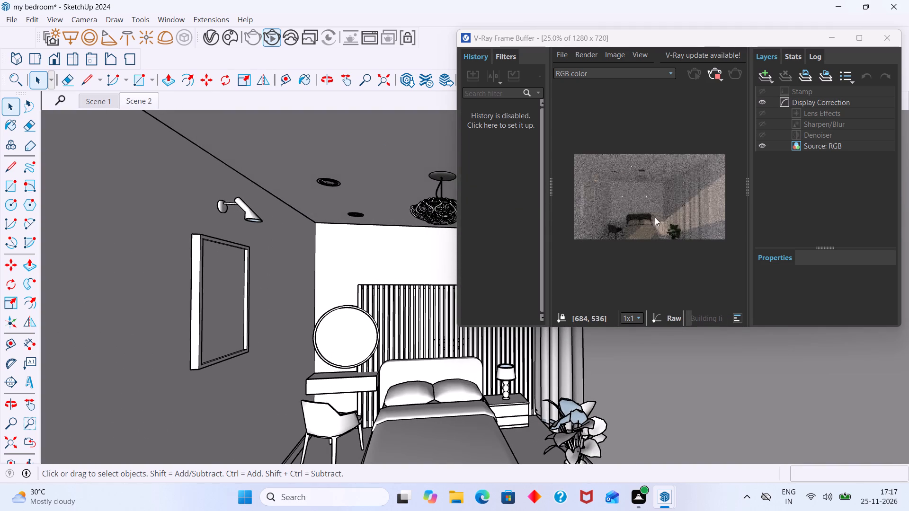
{"action": "scroll", "coordinate": [646, 178], "scroll_direction": "up", "scroll_amount": 1}
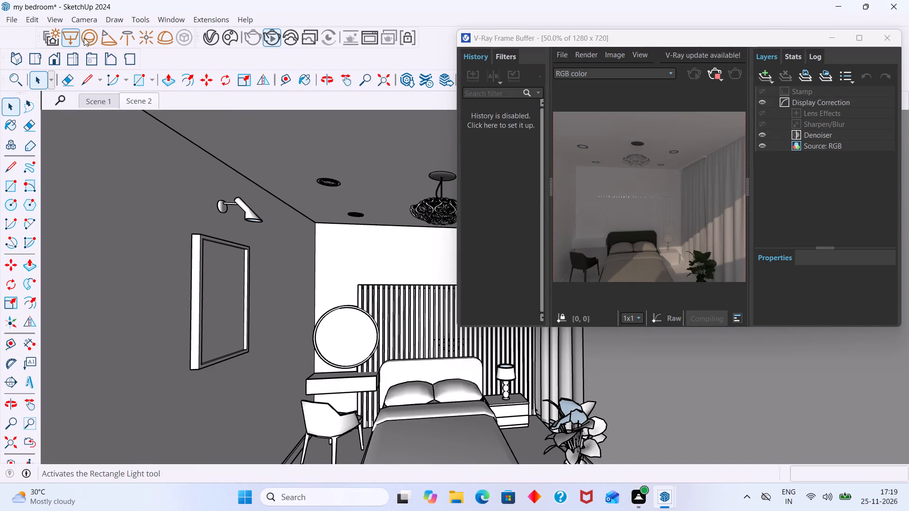
Set the Mesh Light intensity to 3000 in the V-Ray Asset Editor.
{"action": "left_click", "coordinate": [217, 39]}
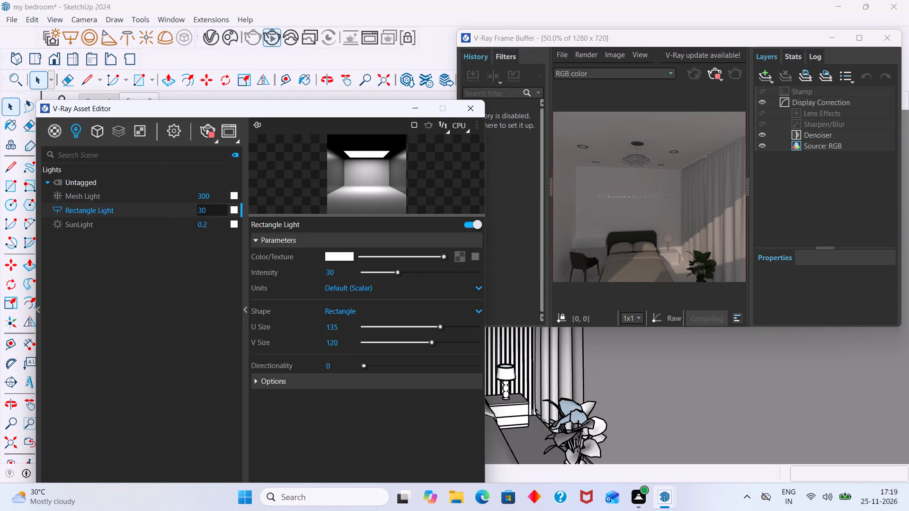
{"action": "left_click", "coordinate": [213, 195]}
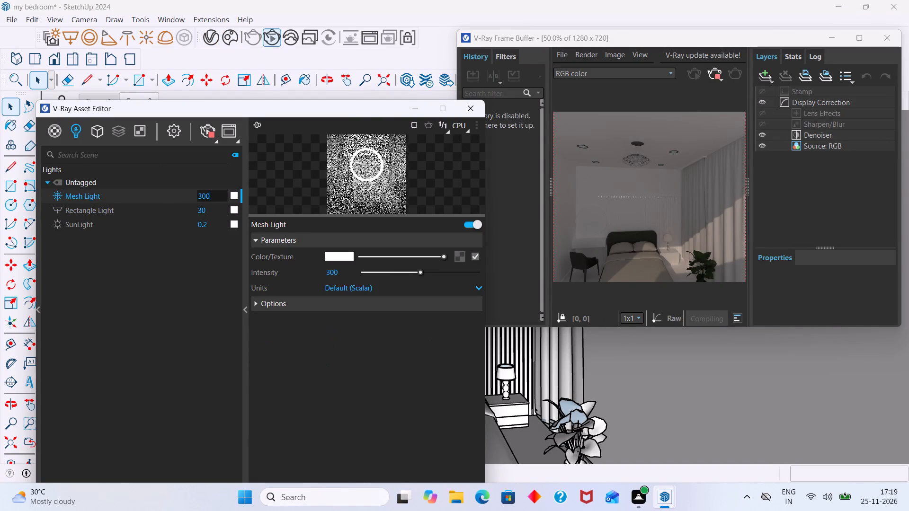
{"action": "key", "text": "0"}
{"action": "key", "text": "Return"}
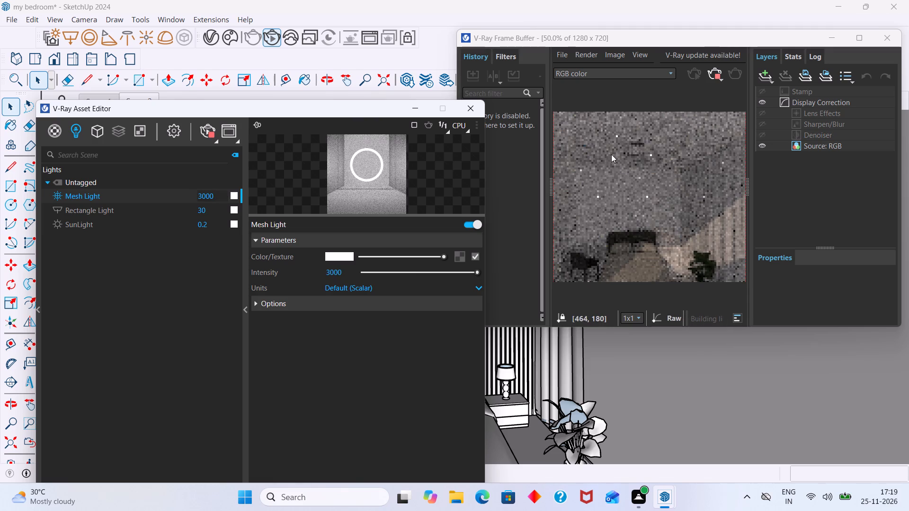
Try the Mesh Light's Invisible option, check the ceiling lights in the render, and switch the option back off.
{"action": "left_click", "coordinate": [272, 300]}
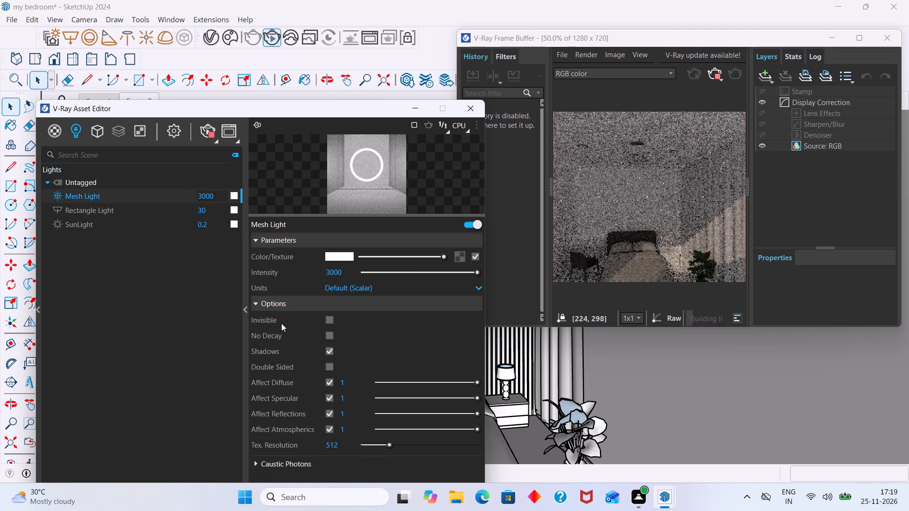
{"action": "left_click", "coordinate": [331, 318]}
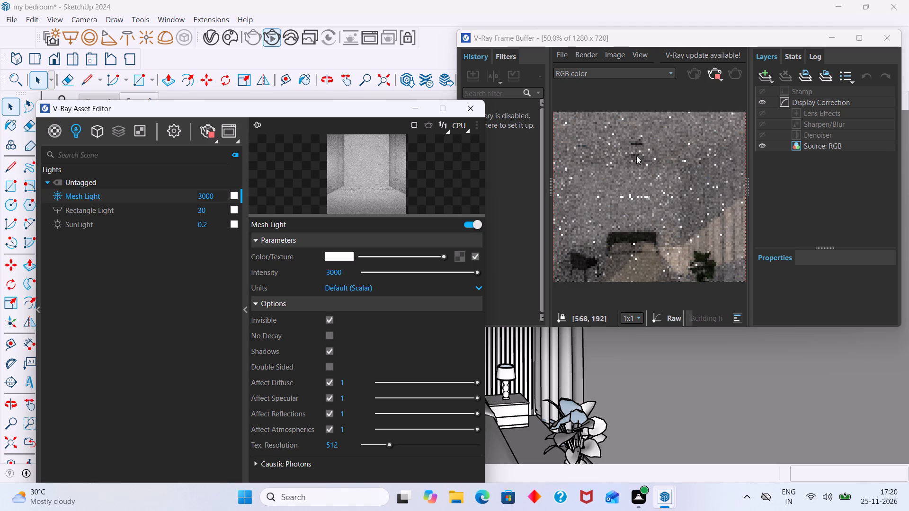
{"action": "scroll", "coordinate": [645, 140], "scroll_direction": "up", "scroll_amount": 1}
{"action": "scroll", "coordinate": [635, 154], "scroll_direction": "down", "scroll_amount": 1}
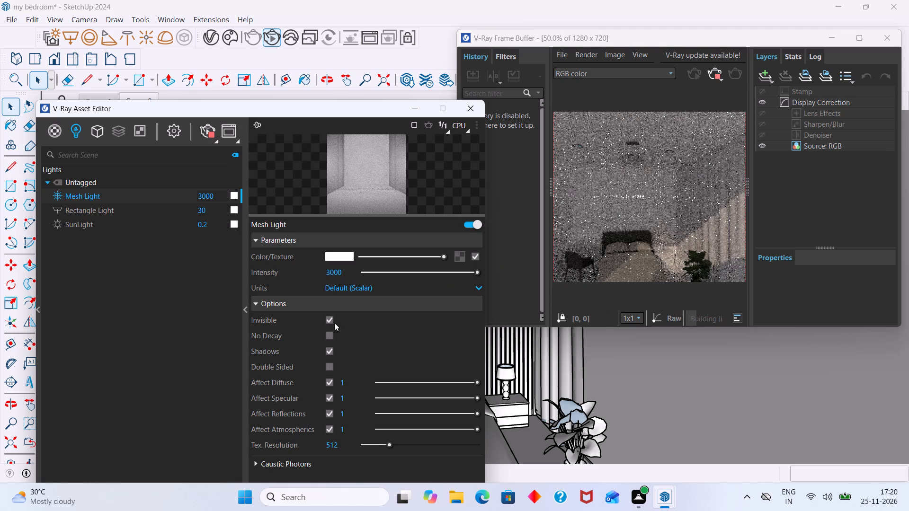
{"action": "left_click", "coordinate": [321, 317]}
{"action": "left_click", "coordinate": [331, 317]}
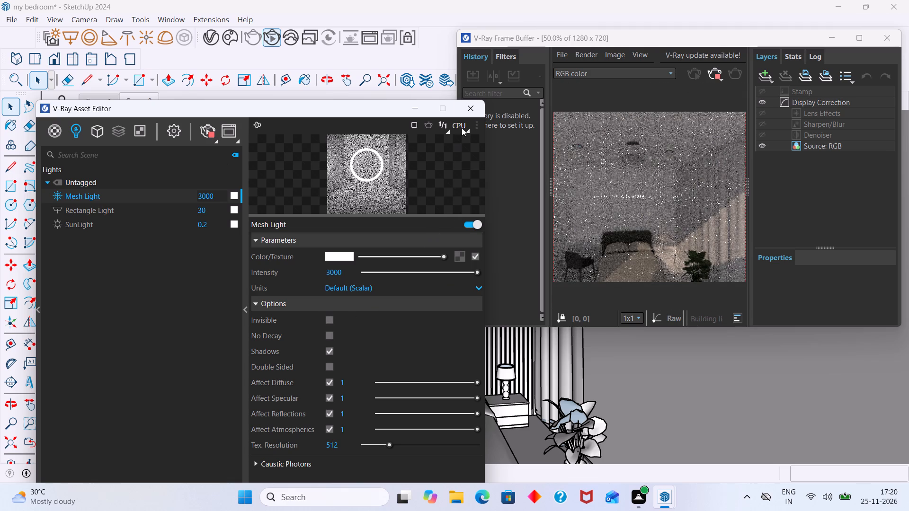
Close the V-Ray Asset Editor, restart the interactive render of Scene 2, and examine the ceiling lights and bed wall.
{"action": "left_click", "coordinate": [469, 107]}
{"action": "scroll", "coordinate": [646, 182], "scroll_direction": "down", "scroll_amount": 2}
{"action": "scroll", "coordinate": [651, 193], "scroll_direction": "up", "scroll_amount": 2}
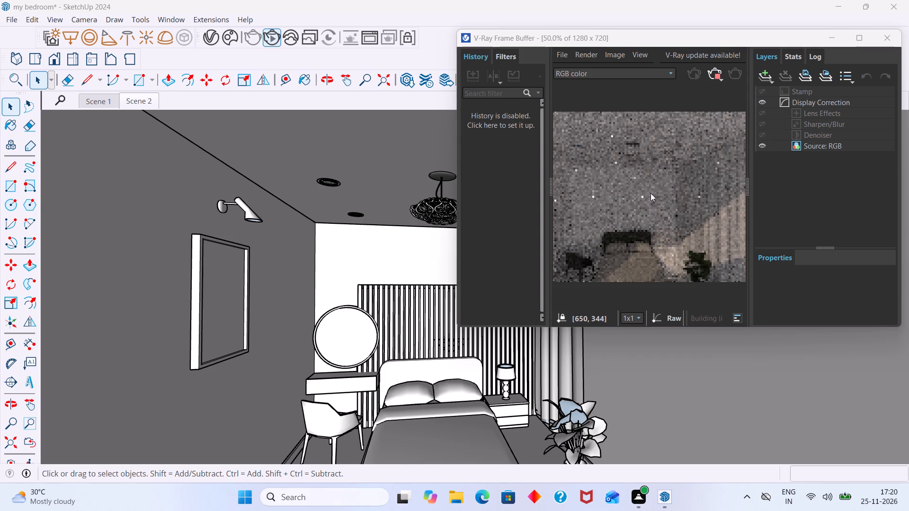
{"action": "scroll", "coordinate": [654, 196], "scroll_direction": "down", "scroll_amount": 1}
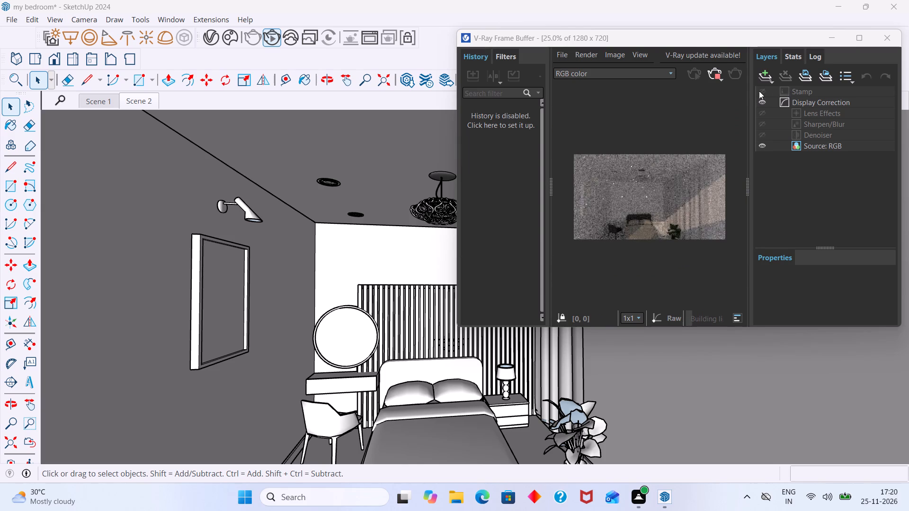
{"action": "left_click", "coordinate": [719, 75]}
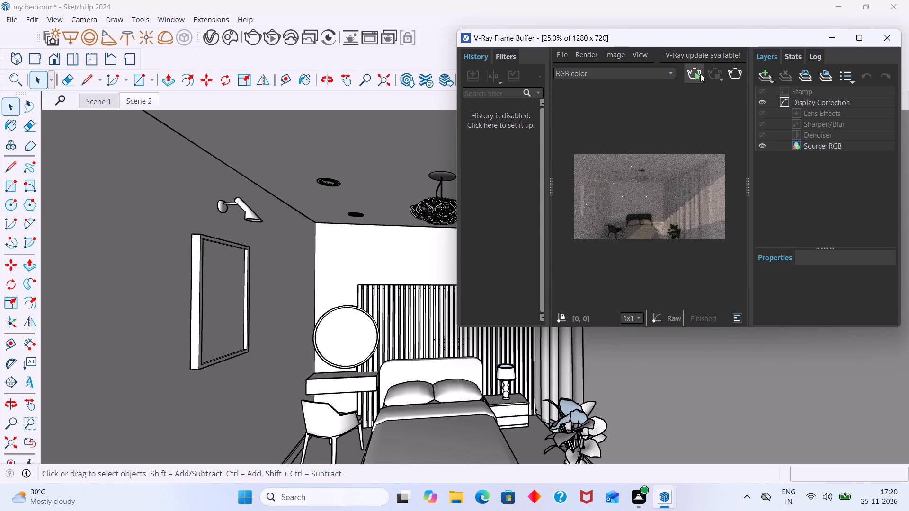
{"action": "left_click", "coordinate": [700, 74]}
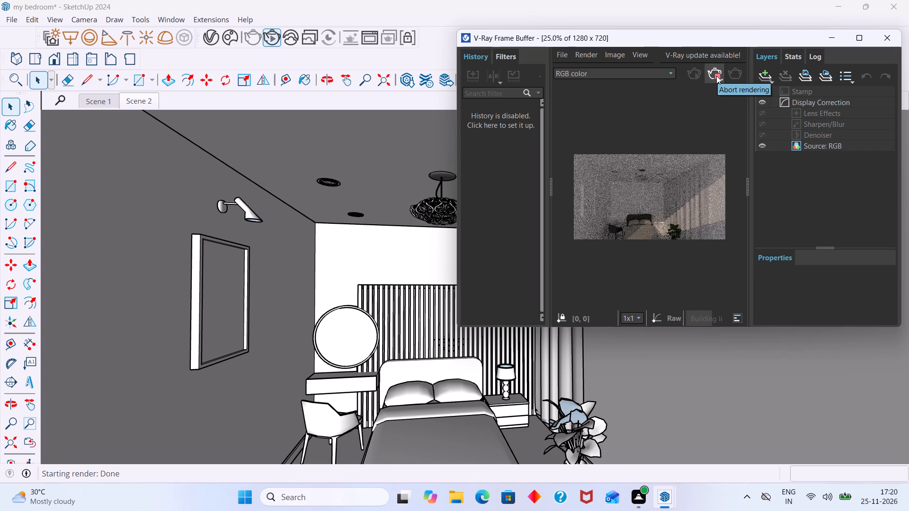
{"action": "left_click", "coordinate": [716, 76]}
{"action": "left_click", "coordinate": [699, 73]}
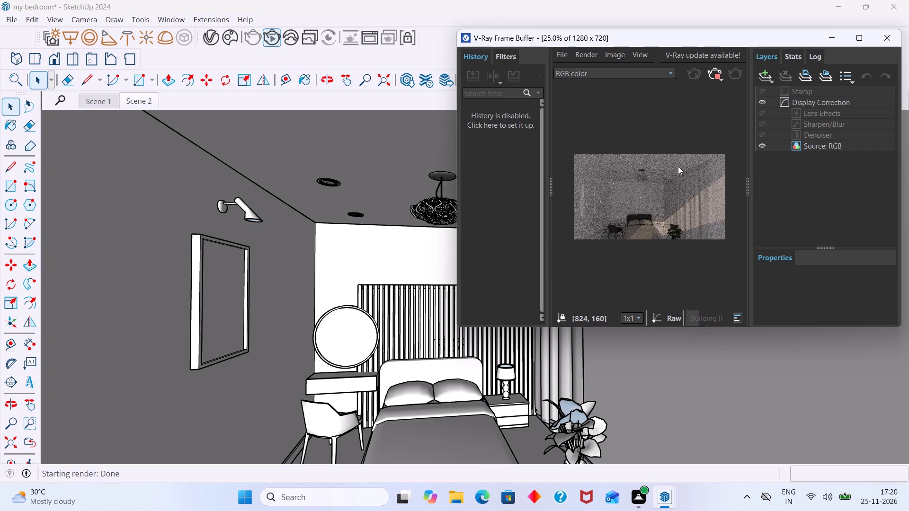
{"action": "scroll", "coordinate": [638, 199], "scroll_direction": "up", "scroll_amount": 2}
{"action": "scroll", "coordinate": [655, 175], "scroll_direction": "down", "scroll_amount": 1}
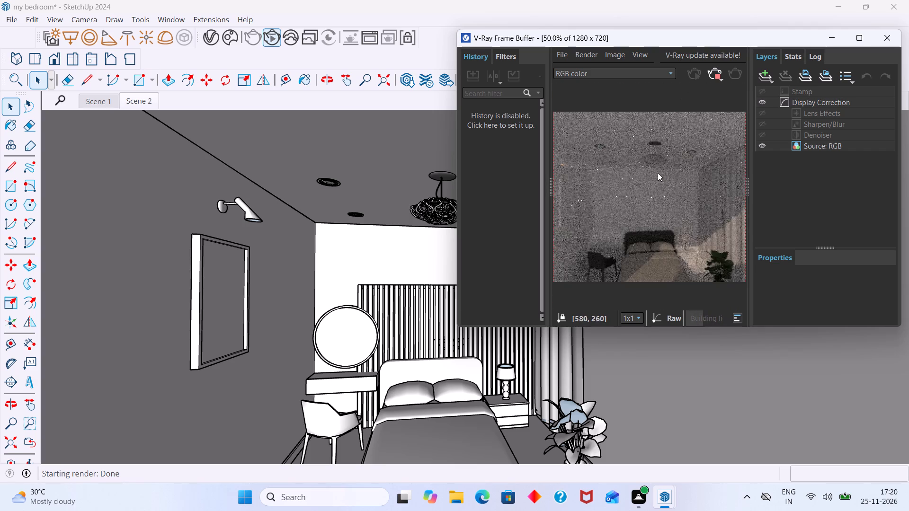
{"action": "scroll", "coordinate": [660, 173], "scroll_direction": "down", "scroll_amount": 2}
{"action": "scroll", "coordinate": [657, 183], "scroll_direction": "up", "scroll_amount": 1}
{"action": "middle_click_drag", "start_coordinate": [654, 192], "coordinate": [654, 198]}
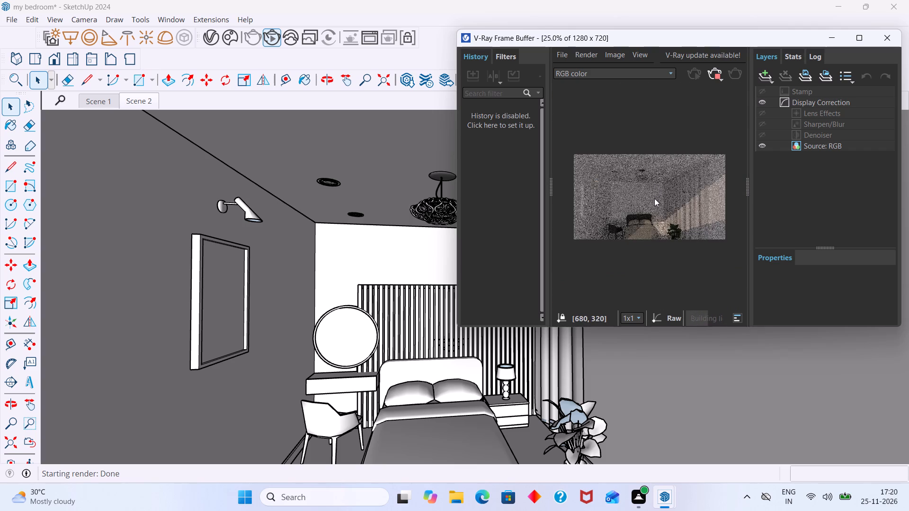
{"action": "middle_click_drag", "start_coordinate": [654, 198], "coordinate": [654, 209]}
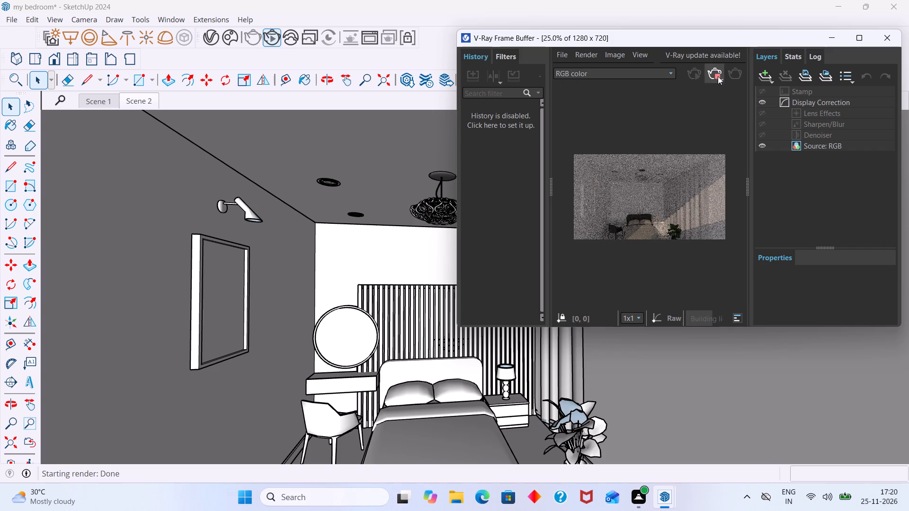
Stop and restart the interactive render of Scene 2 and inspect the ceiling lights and bed area close up.
{"action": "left_click", "coordinate": [714, 77]}
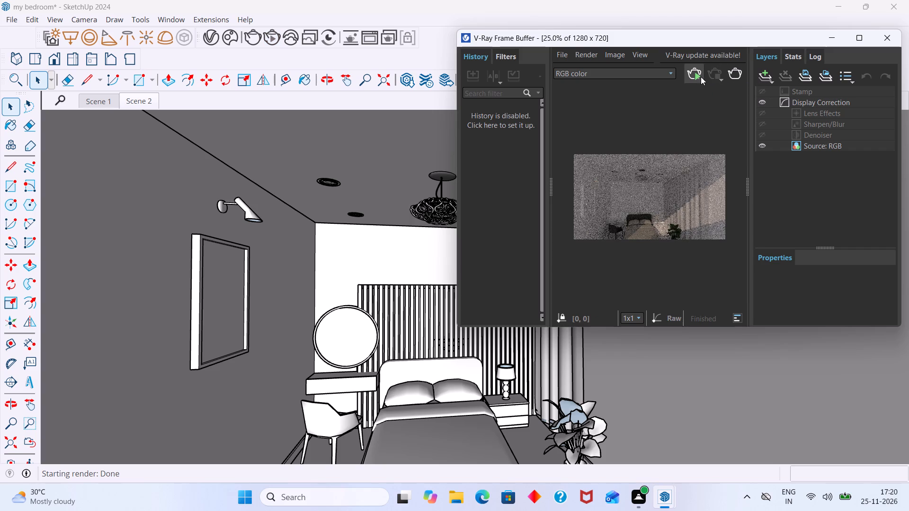
{"action": "left_click", "coordinate": [699, 77]}
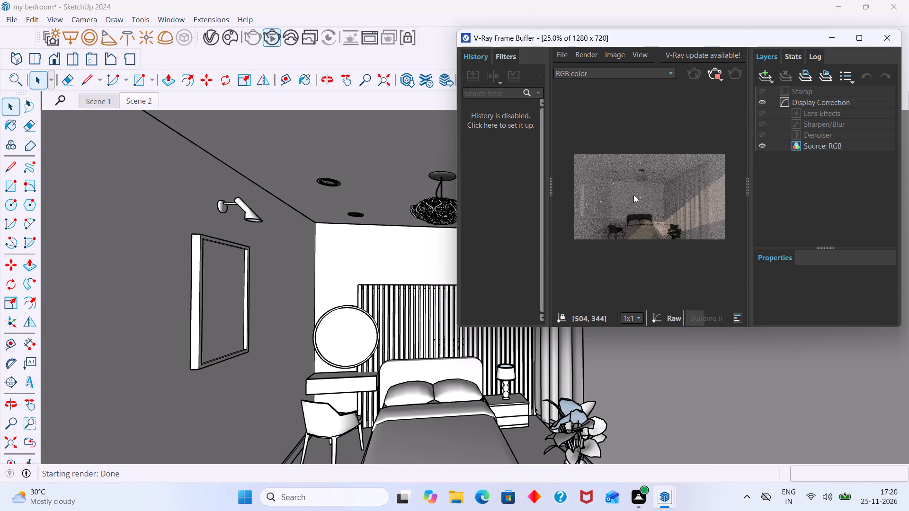
{"action": "scroll", "coordinate": [633, 195], "scroll_direction": "up", "scroll_amount": 1}
{"action": "middle_click_drag", "start_coordinate": [632, 196], "coordinate": [629, 210]}
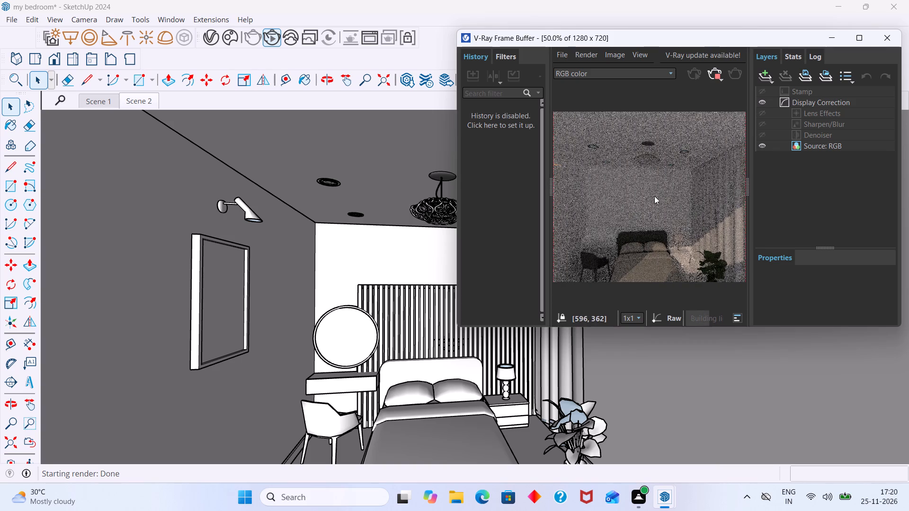
Inspect the ceiling lights close up in the interactive render of Scene 2, and close the V-Ray Frame Buffer.
{"action": "scroll", "coordinate": [688, 151], "scroll_direction": "up", "scroll_amount": 2}
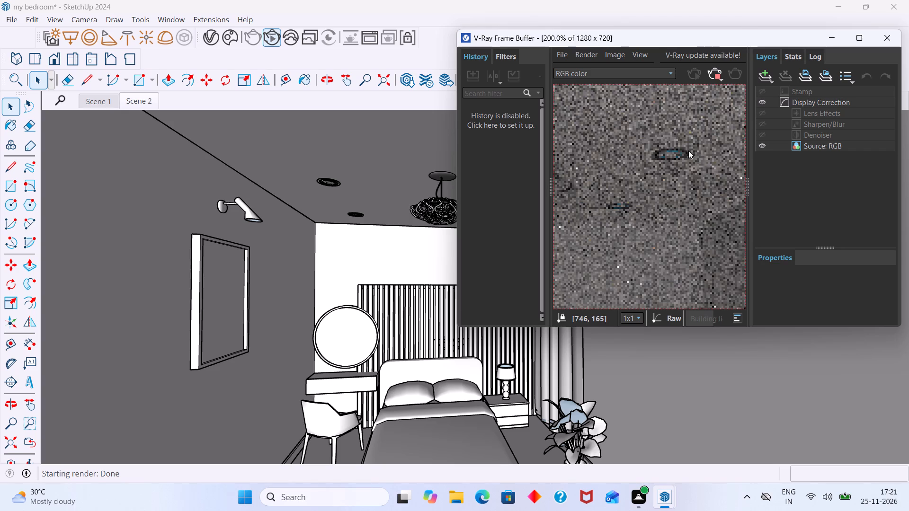
{"action": "scroll", "coordinate": [688, 150], "scroll_direction": "down", "scroll_amount": 2}
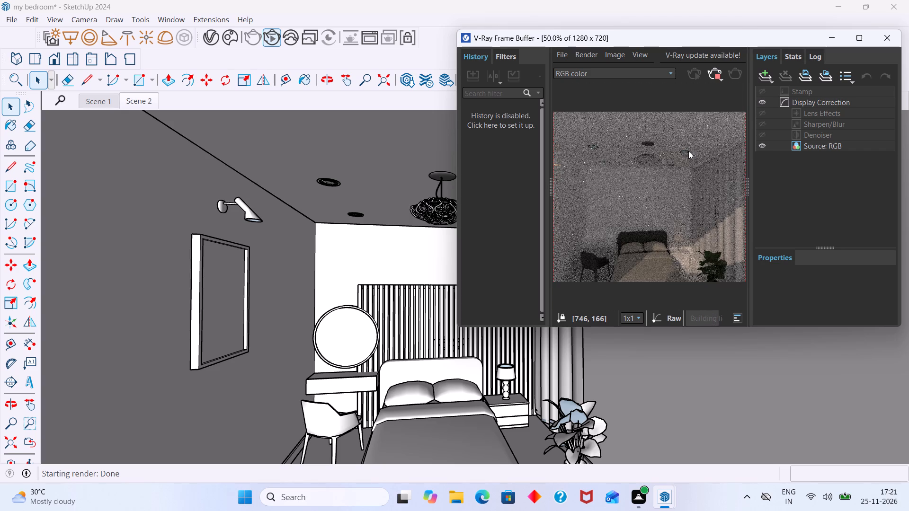
{"action": "left_click_drag", "start_coordinate": [708, 39], "coordinate": [708, 39]}
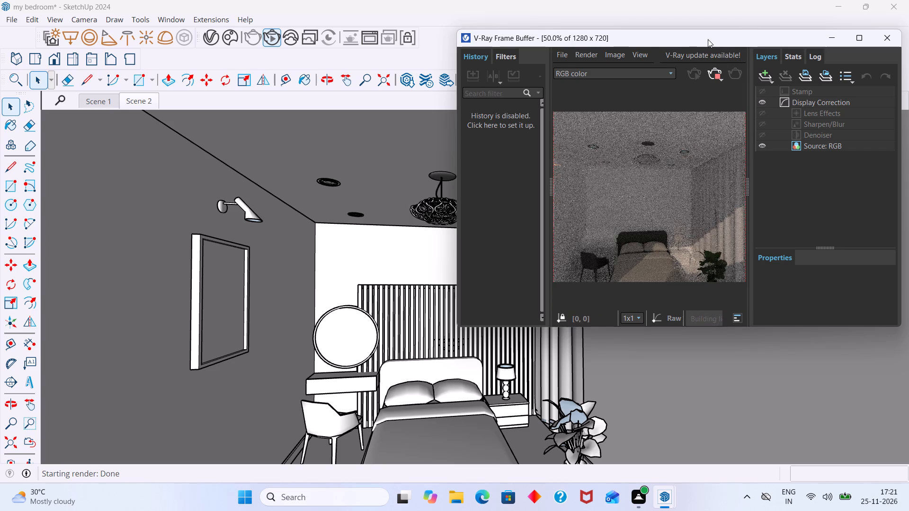
{"action": "left_click_drag", "start_coordinate": [708, 39], "coordinate": [667, 75]}
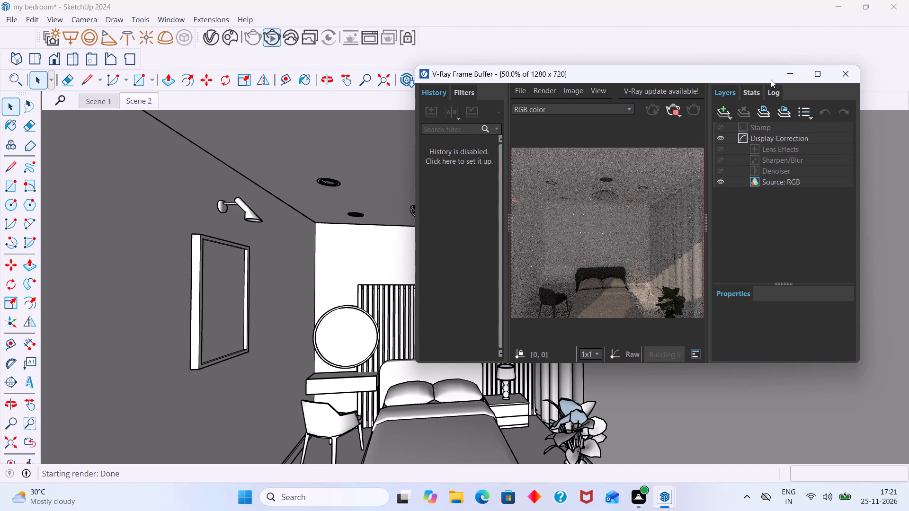
{"action": "left_click", "coordinate": [846, 75]}
Examine the whole bedroom from outside, including the large rectangle in front of its open side.
{"action": "scroll", "coordinate": [520, 220], "scroll_direction": "down", "scroll_amount": 4}
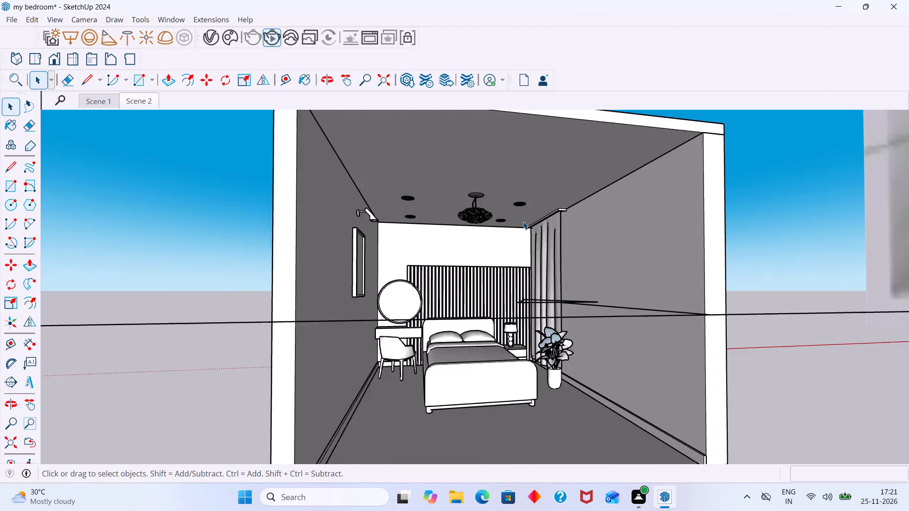
{"action": "scroll", "coordinate": [523, 221], "scroll_direction": "down", "scroll_amount": 1}
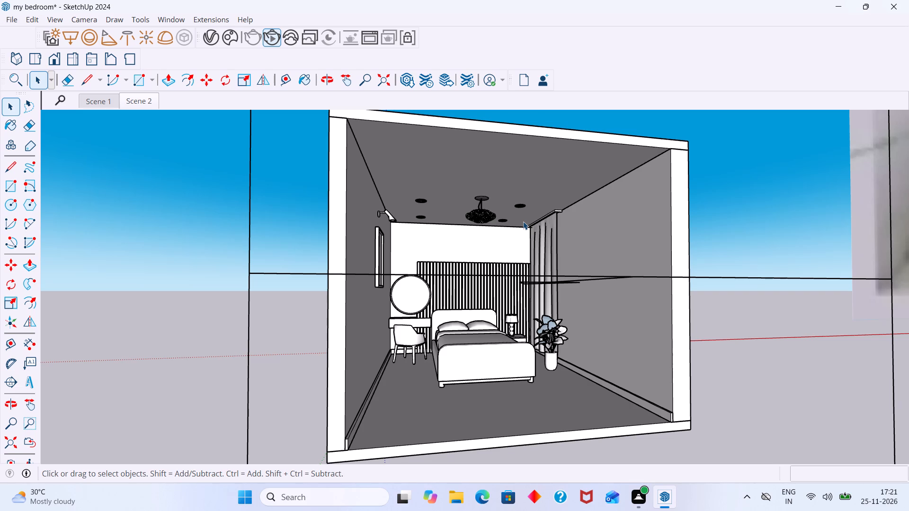
{"action": "scroll", "coordinate": [540, 267], "scroll_direction": "down", "scroll_amount": 3}
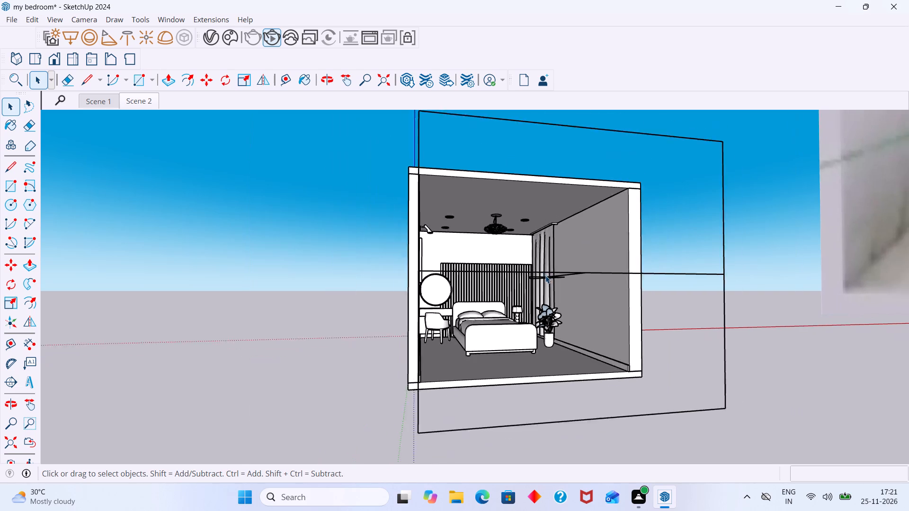
{"action": "scroll", "coordinate": [545, 275], "scroll_direction": "down", "scroll_amount": 3}
{"action": "middle_click_drag", "start_coordinate": [589, 396], "coordinate": [600, 426]}
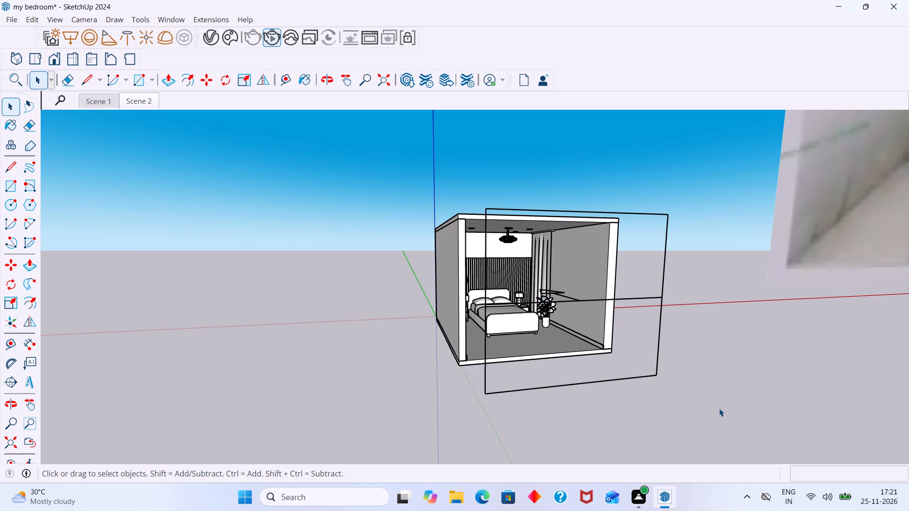
{"action": "middle_click_drag", "start_coordinate": [631, 420], "coordinate": [589, 422]}
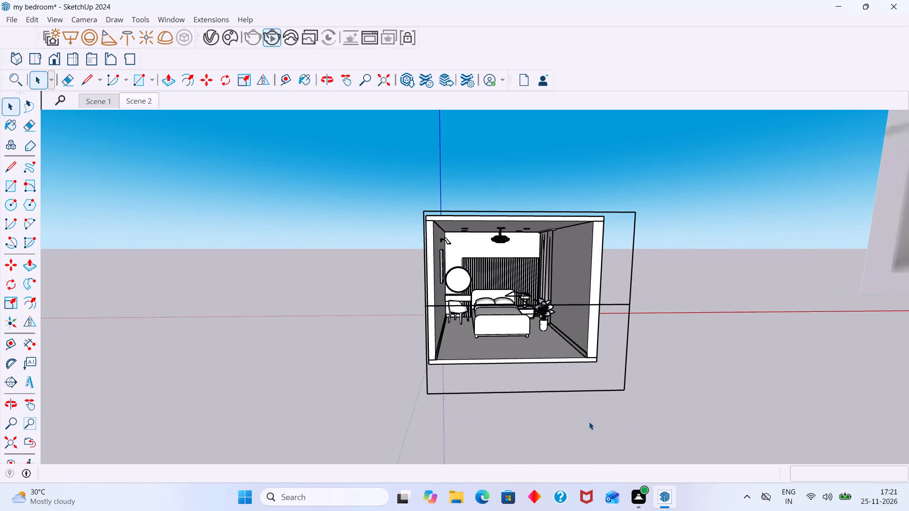
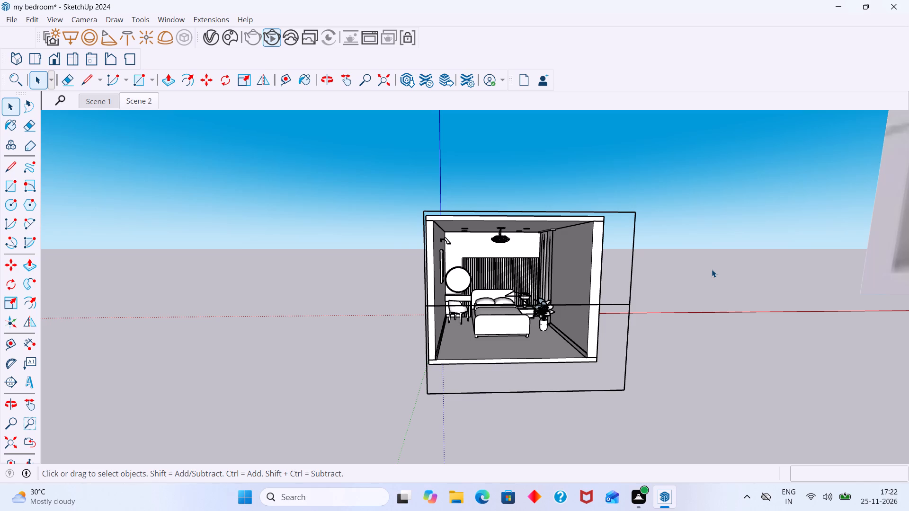
Restart the V-Ray interactive render with the view framed on the slatted wall behind the bed.
{"action": "scroll", "coordinate": [508, 300], "scroll_direction": "up", "scroll_amount": 8}
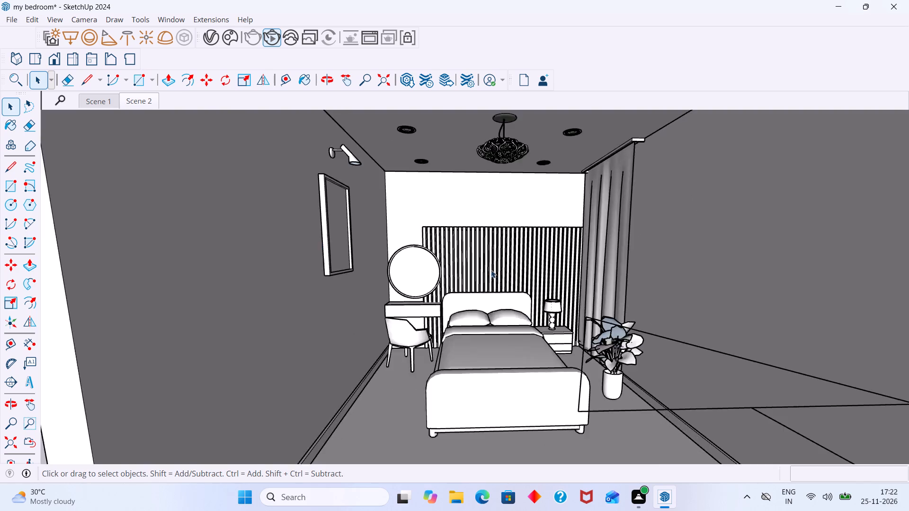
{"action": "scroll", "coordinate": [491, 270], "scroll_direction": "up", "scroll_amount": 9}
{"action": "scroll", "coordinate": [497, 274], "scroll_direction": "down", "scroll_amount": 1}
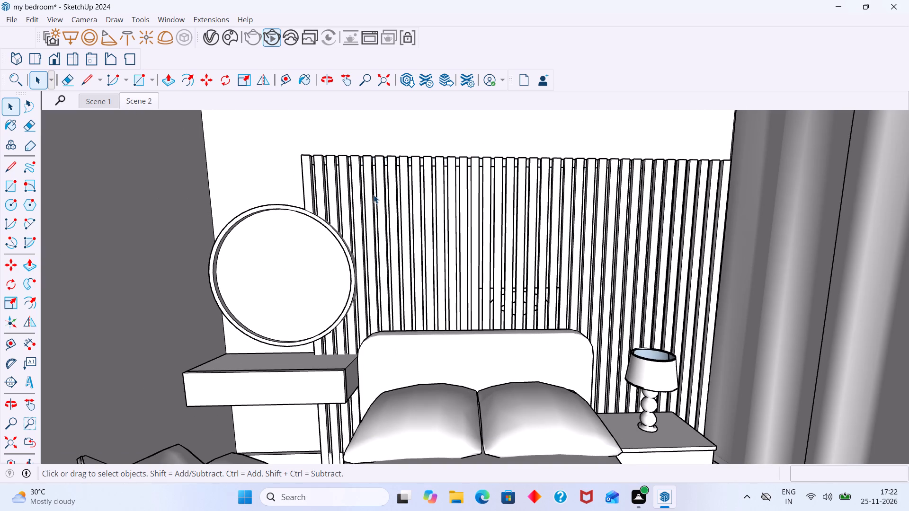
{"action": "left_click", "coordinate": [273, 39]}
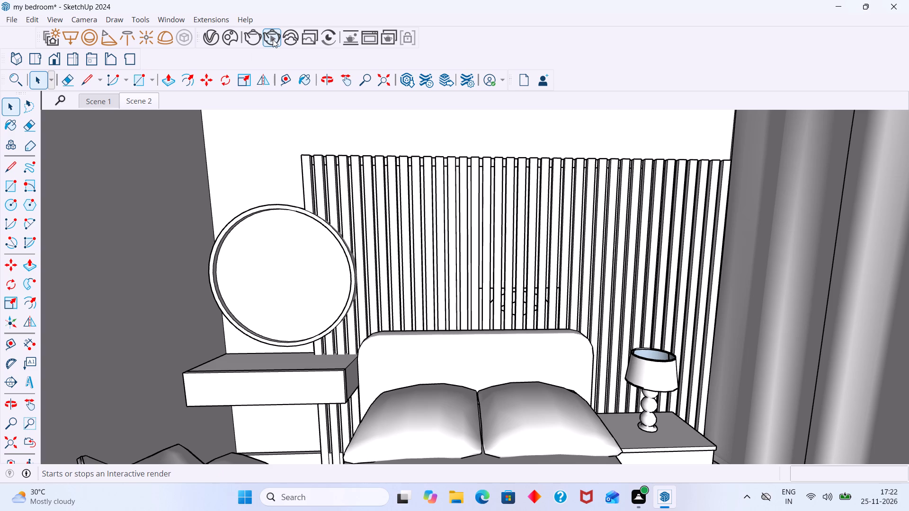
{"action": "left_click", "coordinate": [273, 39]}
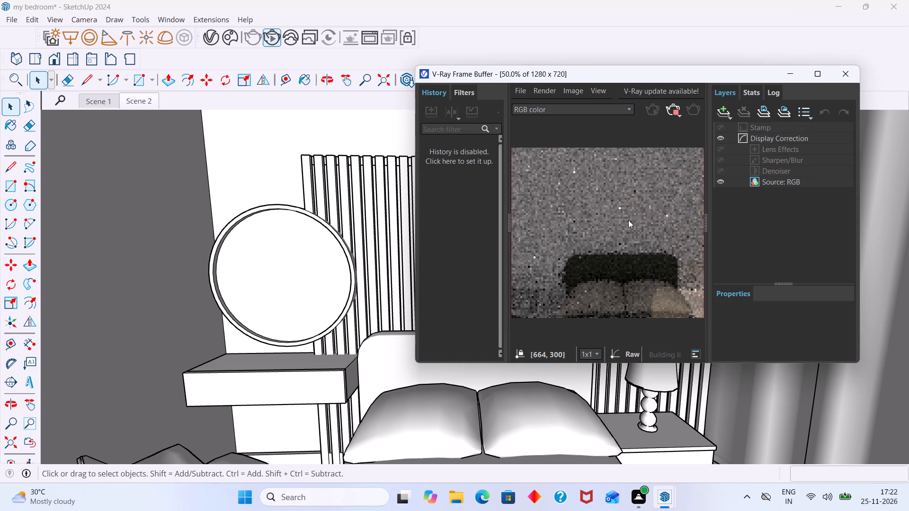
Examine the interactive render of the slatted wall, headboard and pillows in the frame buffer.
{"action": "scroll", "coordinate": [624, 225], "scroll_direction": "down", "scroll_amount": 2}
{"action": "scroll", "coordinate": [596, 237], "scroll_direction": "up", "scroll_amount": 2}
{"action": "middle_click_drag", "start_coordinate": [611, 231], "coordinate": [610, 242]}
{"action": "scroll", "coordinate": [620, 233], "scroll_direction": "down", "scroll_amount": 1}
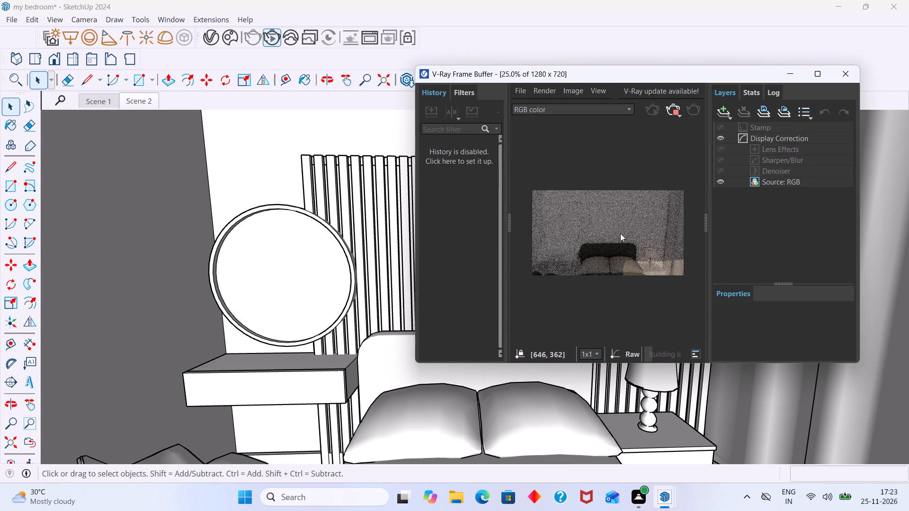
{"action": "middle_click_drag", "start_coordinate": [620, 236], "coordinate": [617, 245]}
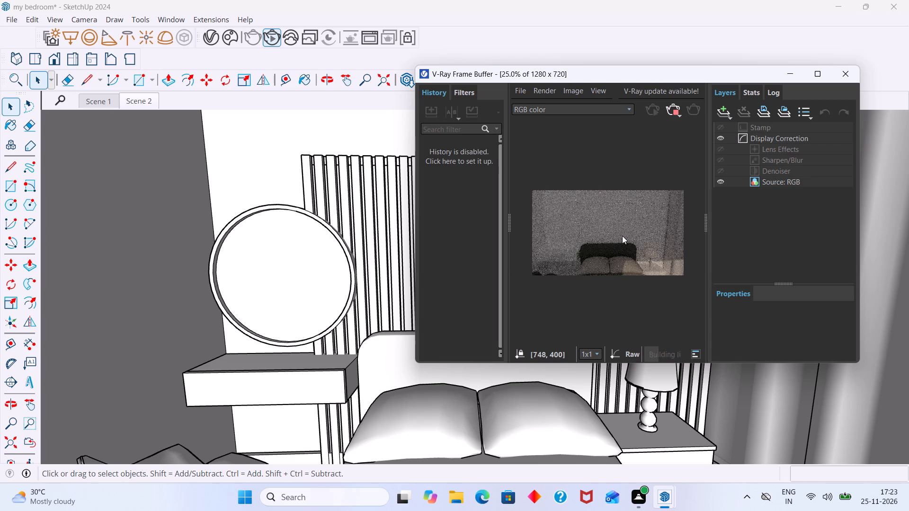
{"action": "scroll", "coordinate": [622, 236], "scroll_direction": "down", "scroll_amount": 1}
{"action": "scroll", "coordinate": [617, 222], "scroll_direction": "up", "scroll_amount": 1}
{"action": "middle_click_drag", "start_coordinate": [617, 222], "coordinate": [614, 239]}
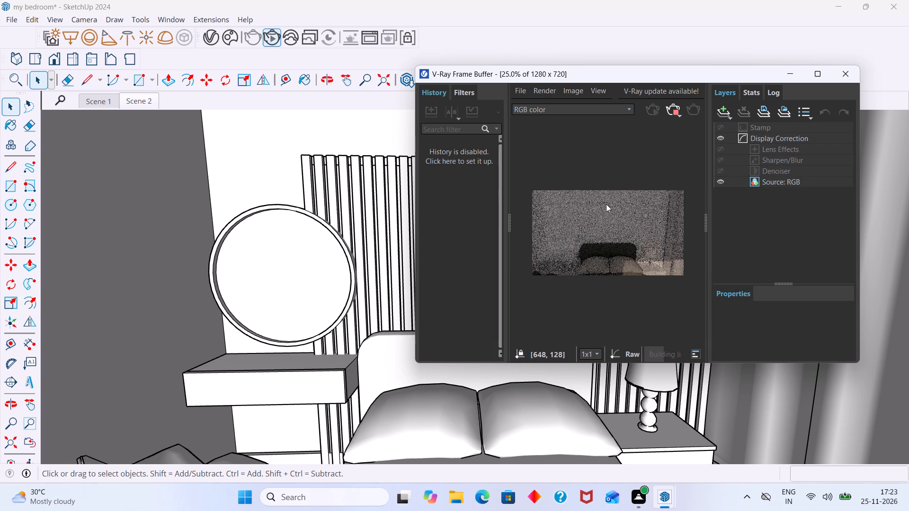
{"action": "scroll", "coordinate": [608, 197], "scroll_direction": "up", "scroll_amount": 2}
{"action": "scroll", "coordinate": [607, 199], "scroll_direction": "down", "scroll_amount": 2}
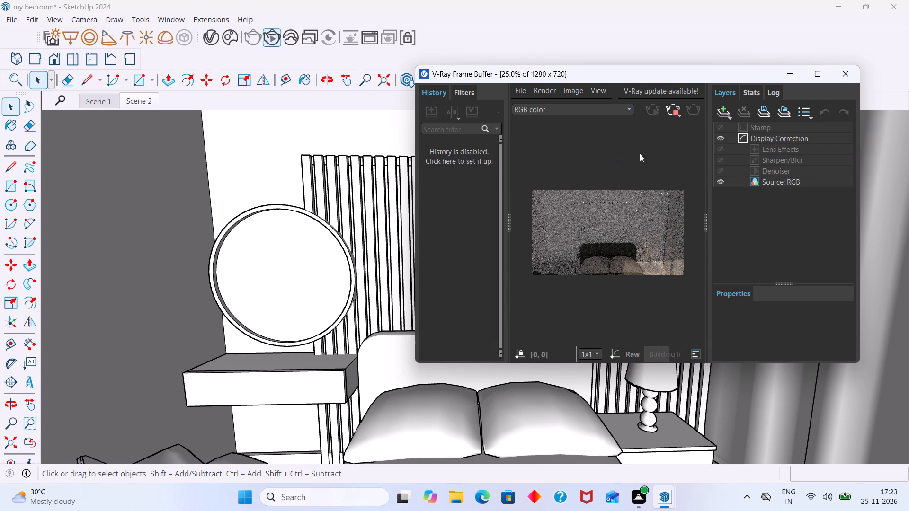
Stop the interactive render and start it again from the frame buffer, dismissing the chat notification.
{"action": "left_click", "coordinate": [673, 113]}
{"action": "left_click", "coordinate": [652, 109]}
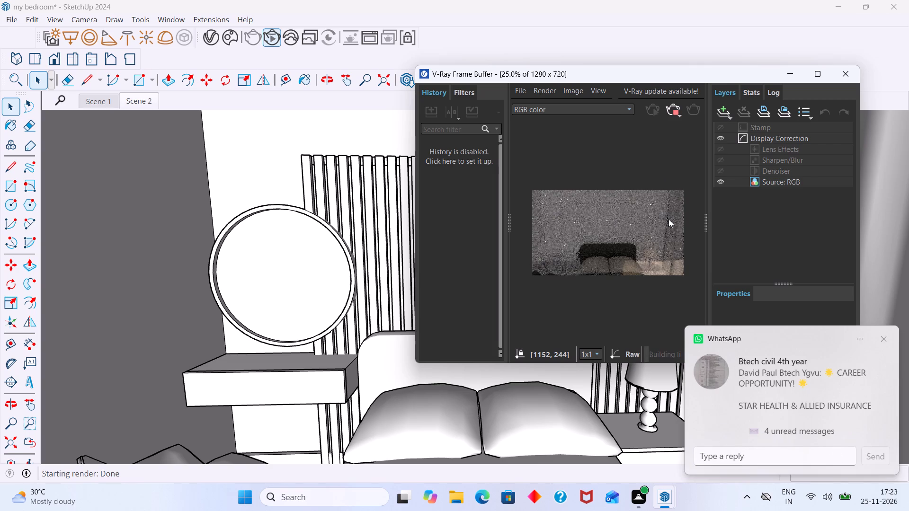
{"action": "left_click", "coordinate": [881, 337]}
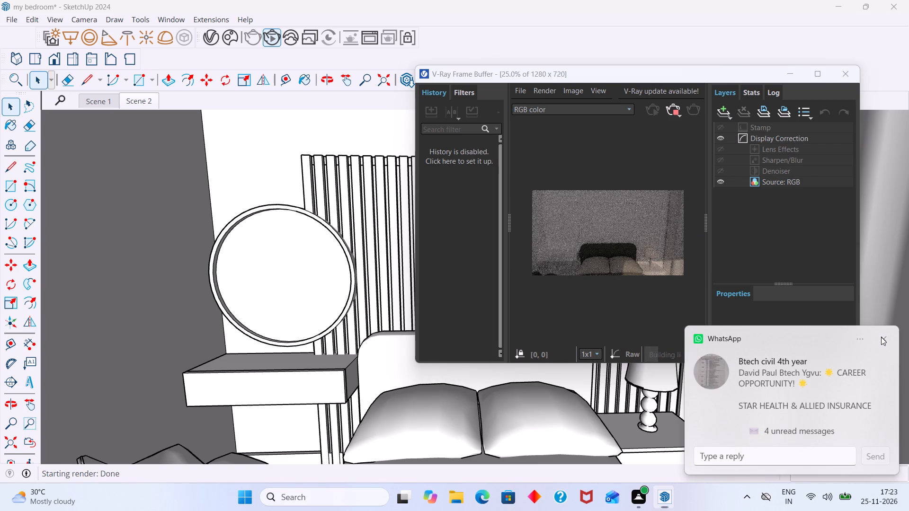
{"action": "scroll", "coordinate": [611, 236], "scroll_direction": "up", "scroll_amount": 2}
{"action": "middle_click_drag", "start_coordinate": [611, 236], "coordinate": [617, 262]}
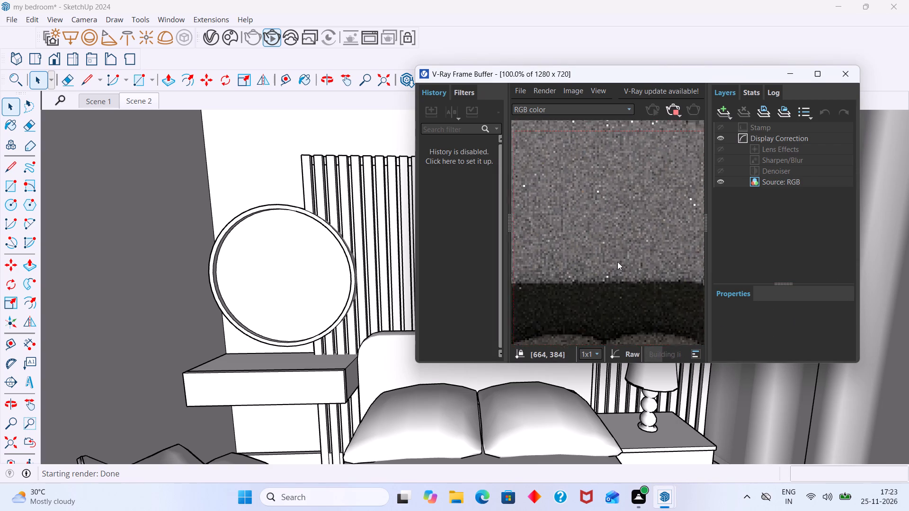
{"action": "middle_click_drag", "start_coordinate": [617, 262], "coordinate": [624, 280]}
{"action": "scroll", "coordinate": [623, 255], "scroll_direction": "down", "scroll_amount": 1}
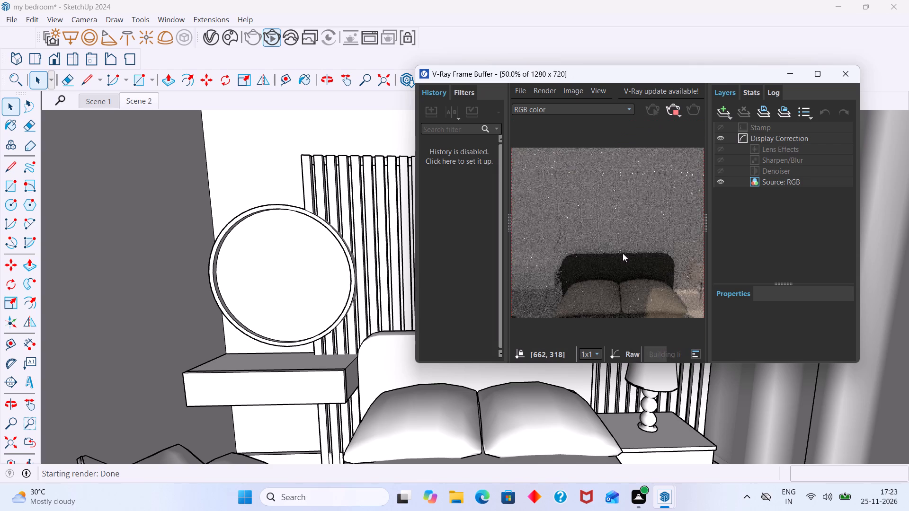
{"action": "left_click", "coordinate": [674, 110]}
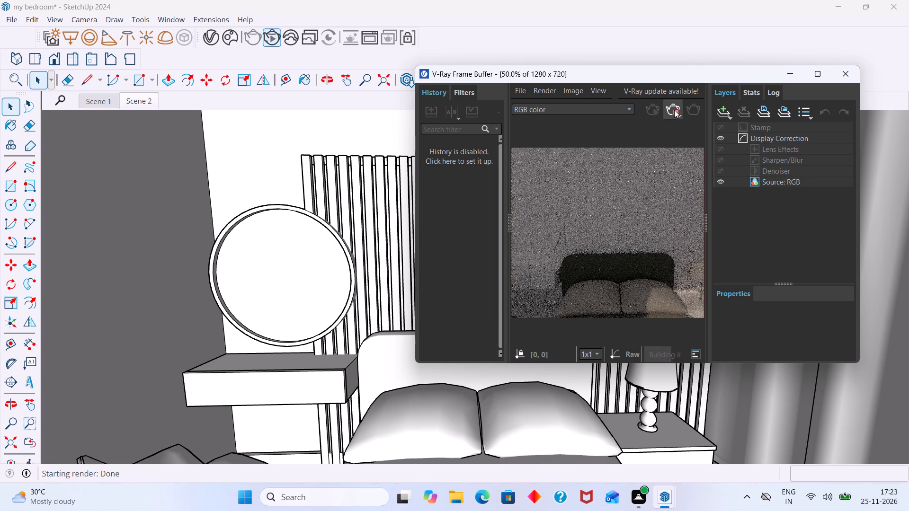
{"action": "left_click", "coordinate": [674, 110]}
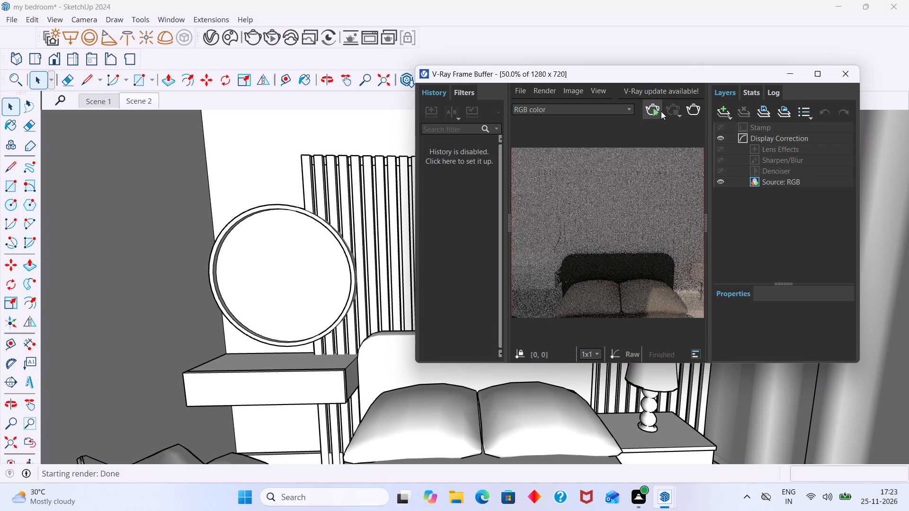
{"action": "left_click", "coordinate": [658, 108]}
{"action": "left_click", "coordinate": [674, 110]}
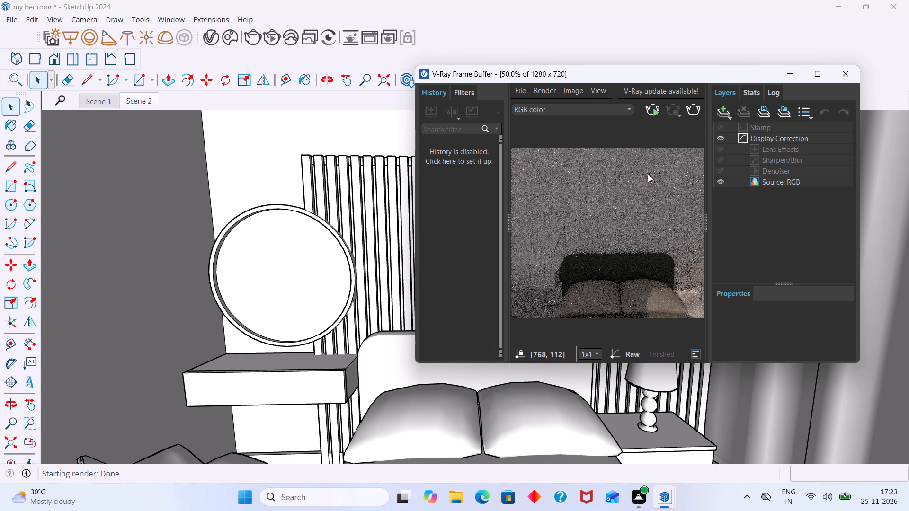
{"action": "left_click", "coordinate": [657, 109]}
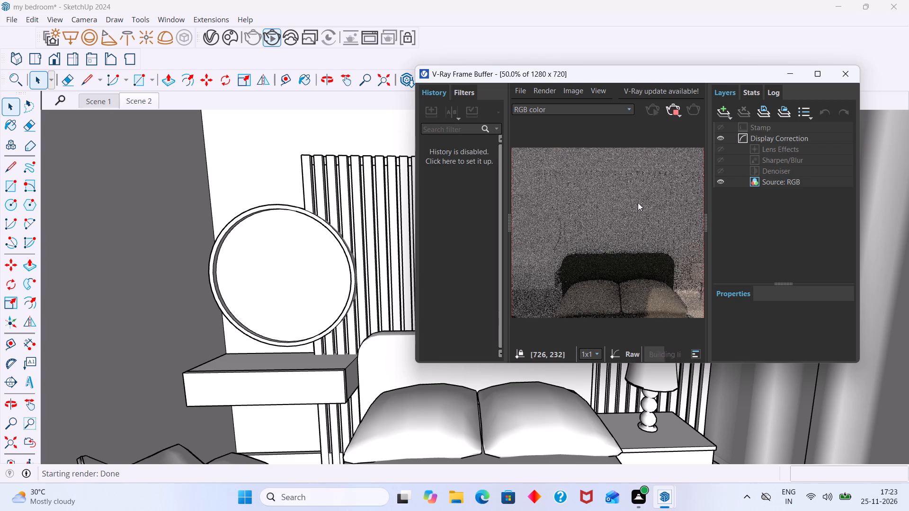
Set the Rectangle Light's intensity to 0 in the V-Ray Asset Editor.
{"action": "scroll", "coordinate": [638, 203], "scroll_direction": "down", "scroll_amount": 2}
{"action": "scroll", "coordinate": [621, 231], "scroll_direction": "up", "scroll_amount": 1}
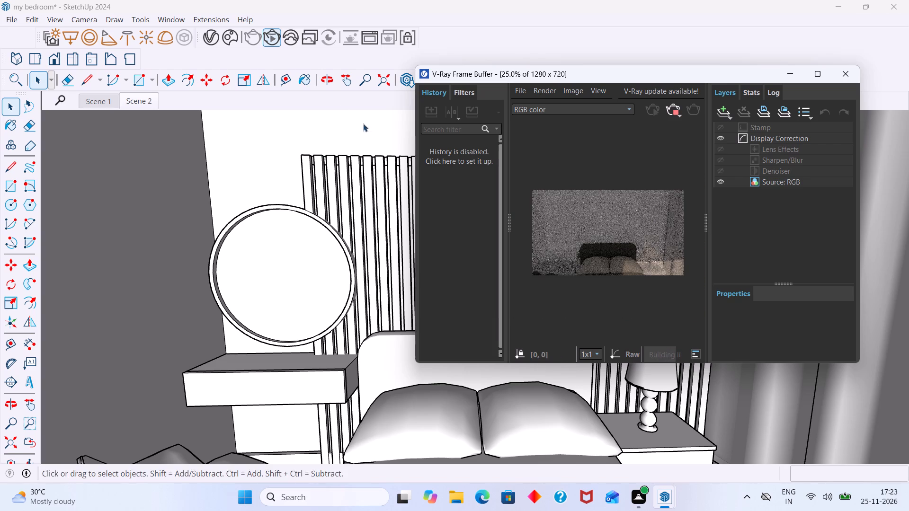
{"action": "left_click", "coordinate": [206, 35]}
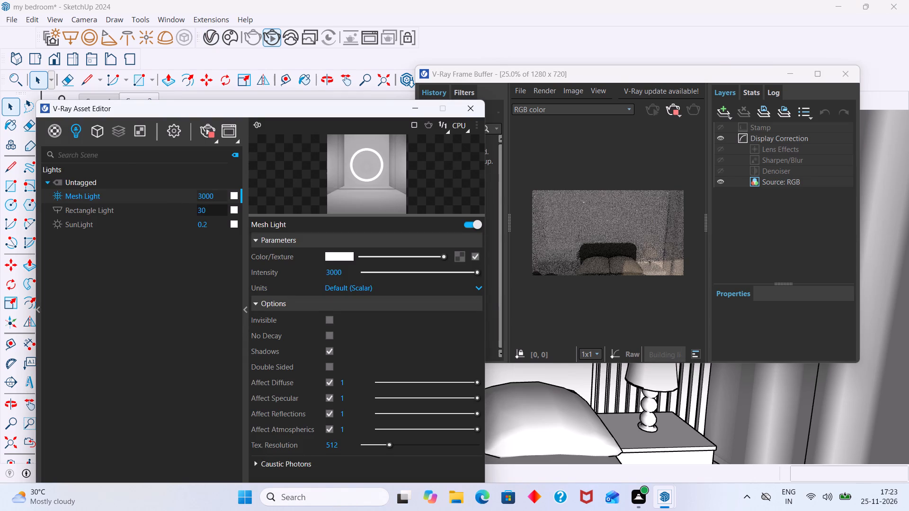
{"action": "left_click", "coordinate": [206, 209]}
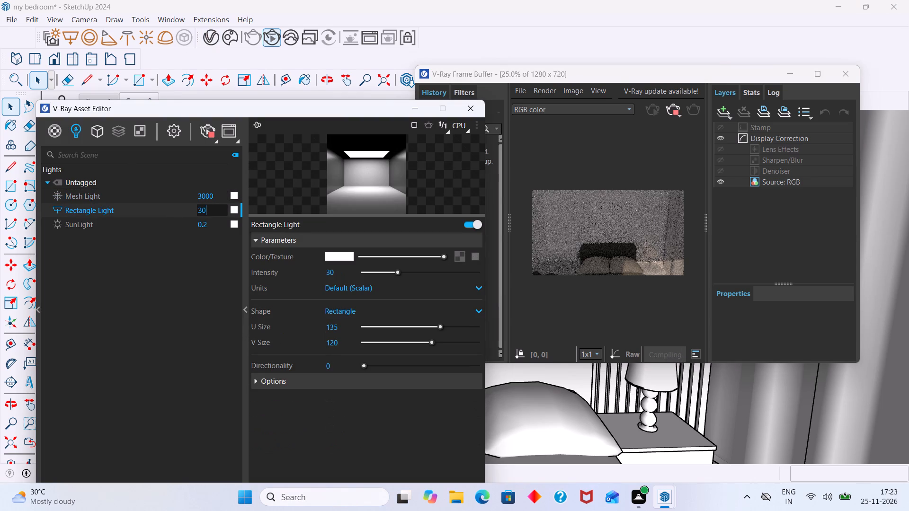
{"action": "key", "text": "BackSpace"}
{"action": "key", "text": "BackSpace"}
{"action": "key", "text": "0"}
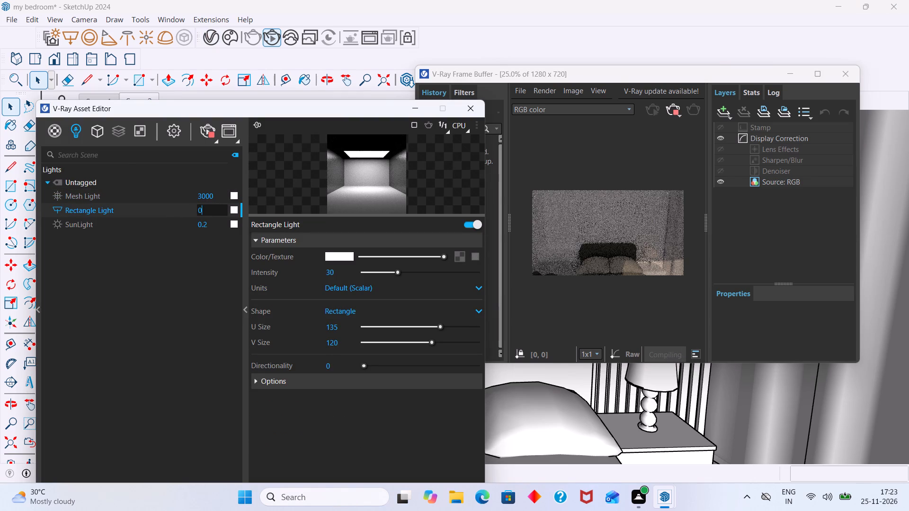
{"action": "key", "text": "Return"}
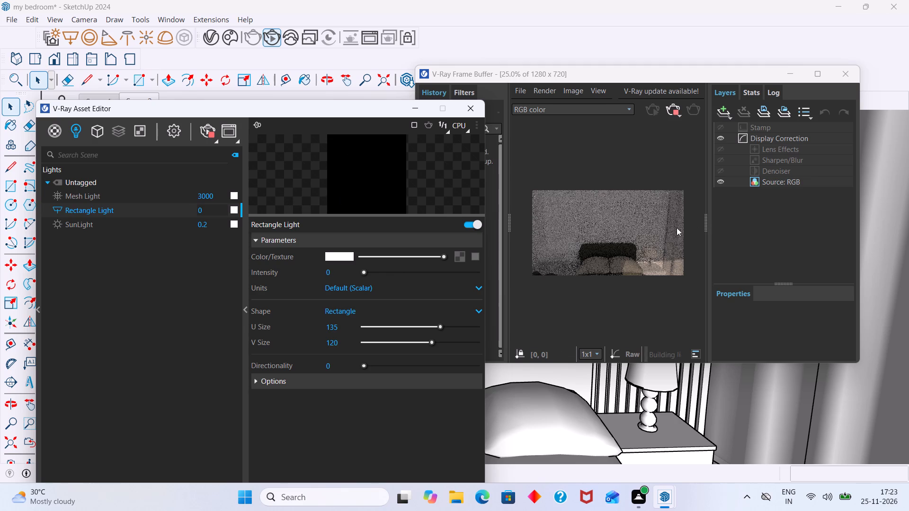
Show the scene's materials in the Asset Editor and look through the material types available for creation.
{"action": "middle_click_drag", "start_coordinate": [609, 232], "coordinate": [601, 255]}
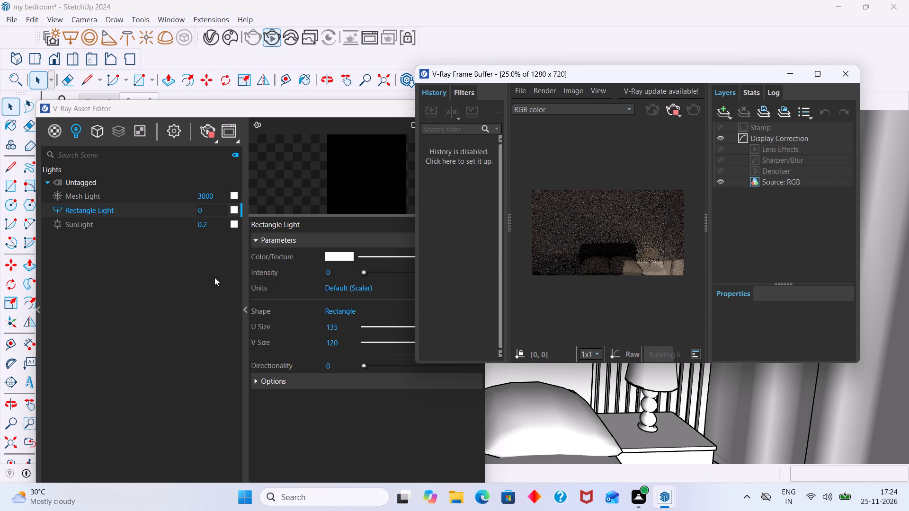
{"action": "left_click", "coordinate": [50, 132]}
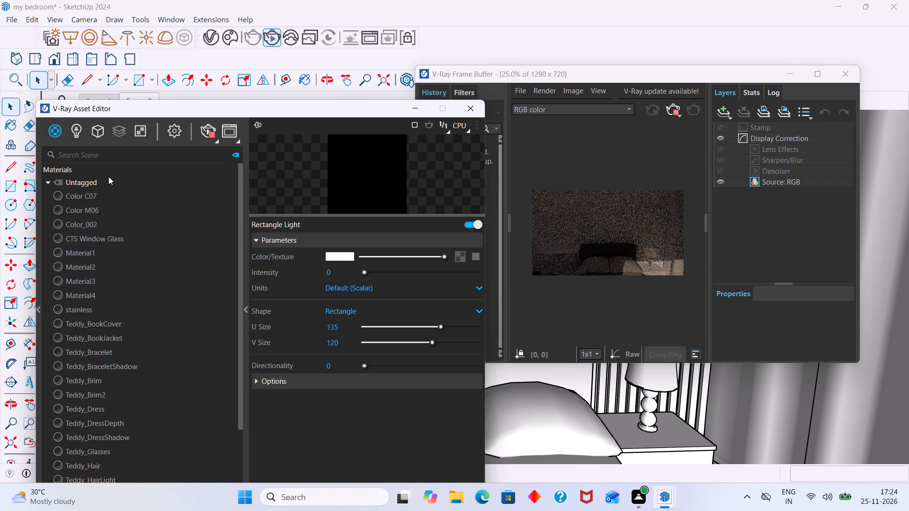
{"action": "right_click", "coordinate": [54, 134]}
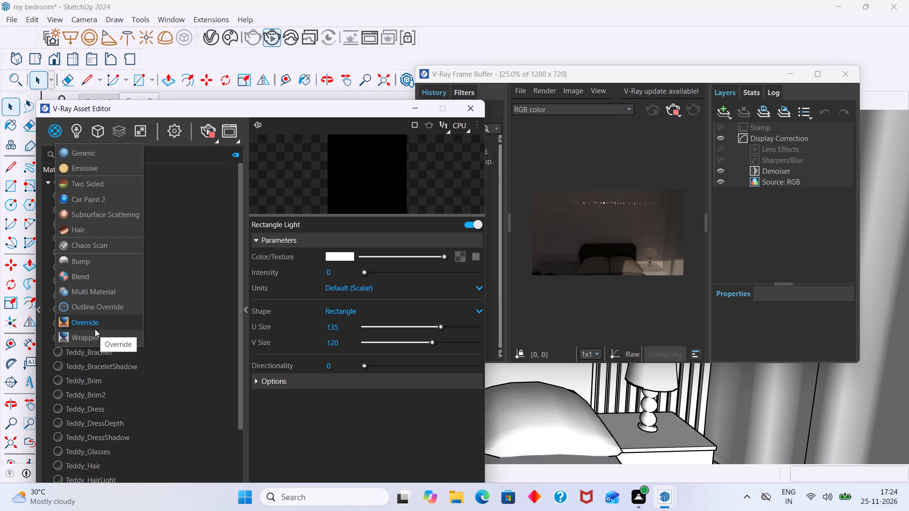
{"action": "left_click", "coordinate": [496, 36]}
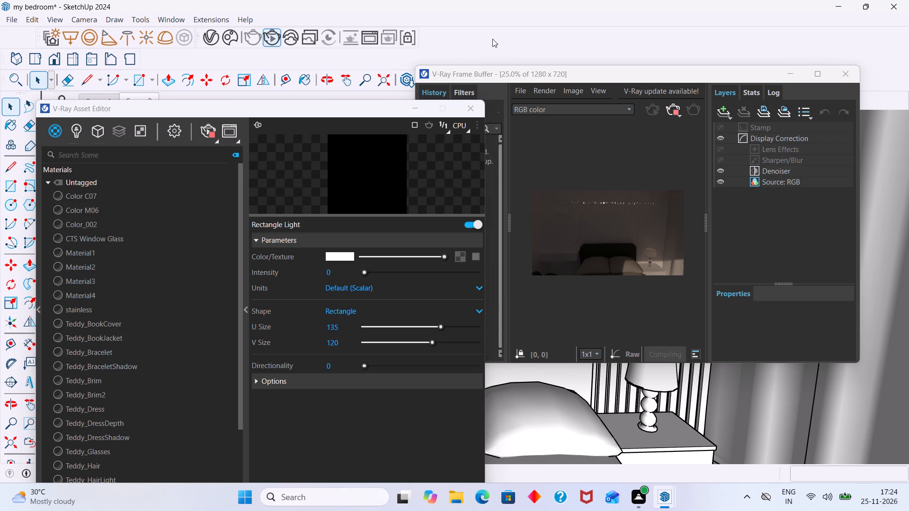
Examine the mesh light along the top of the wall slats and the overall brightness in the render.
{"action": "middle_click_drag", "start_coordinate": [622, 229], "coordinate": [628, 251]}
{"action": "scroll", "coordinate": [606, 211], "scroll_direction": "up", "scroll_amount": 1}
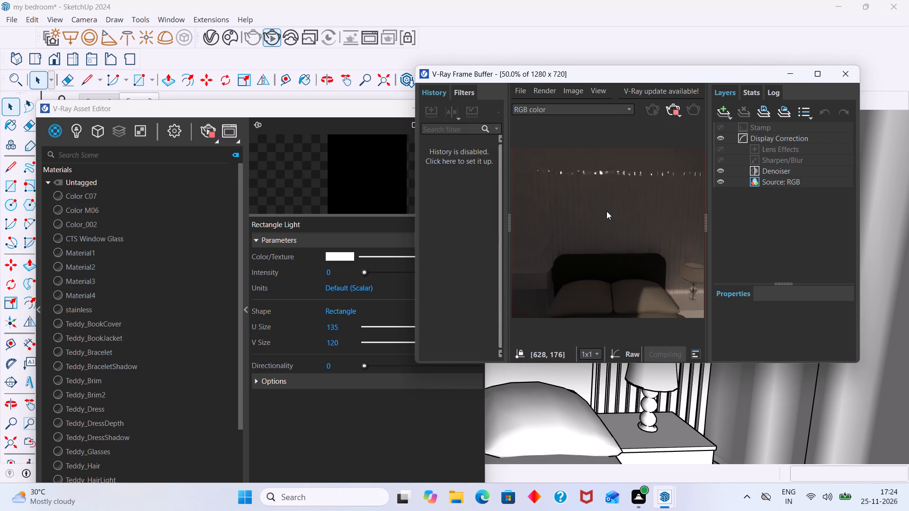
{"action": "scroll", "coordinate": [606, 211], "scroll_direction": "down", "scroll_amount": 1}
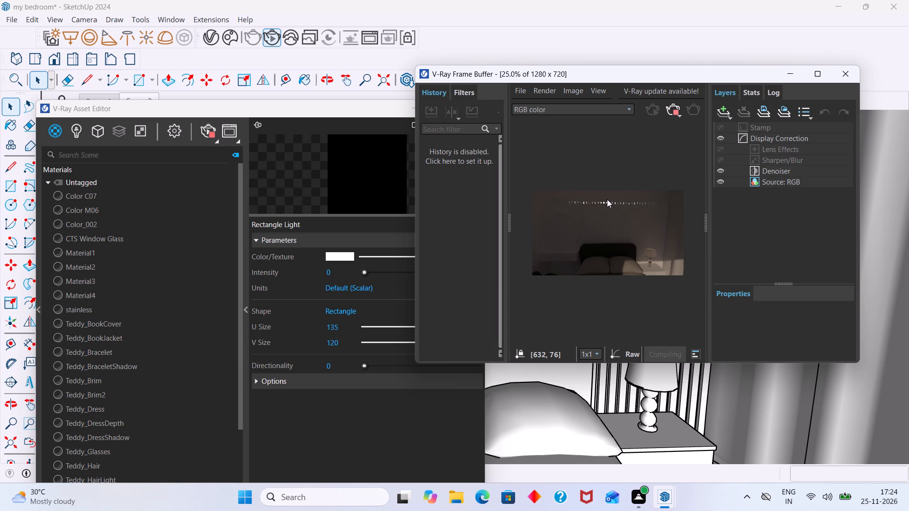
{"action": "scroll", "coordinate": [606, 204], "scroll_direction": "up", "scroll_amount": 2}
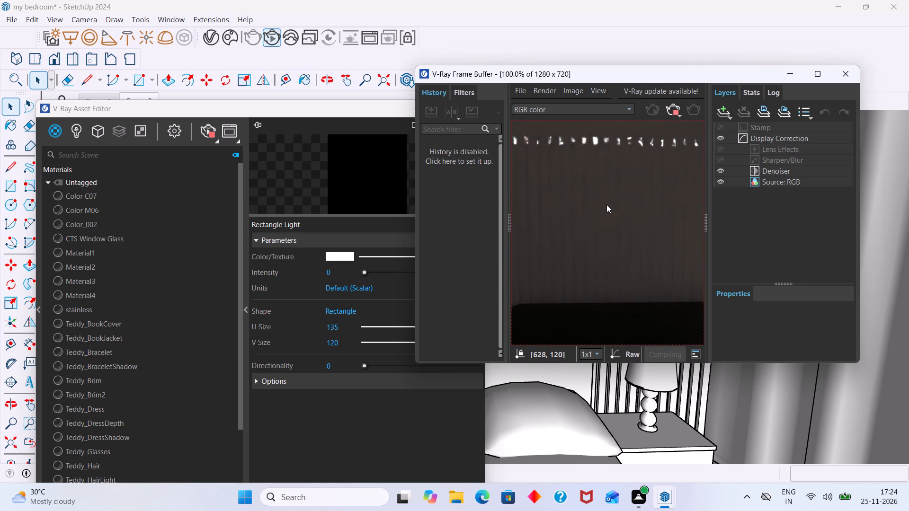
{"action": "middle_click_drag", "start_coordinate": [598, 151], "coordinate": [606, 176]}
{"action": "scroll", "coordinate": [597, 166], "scroll_direction": "up", "scroll_amount": 1}
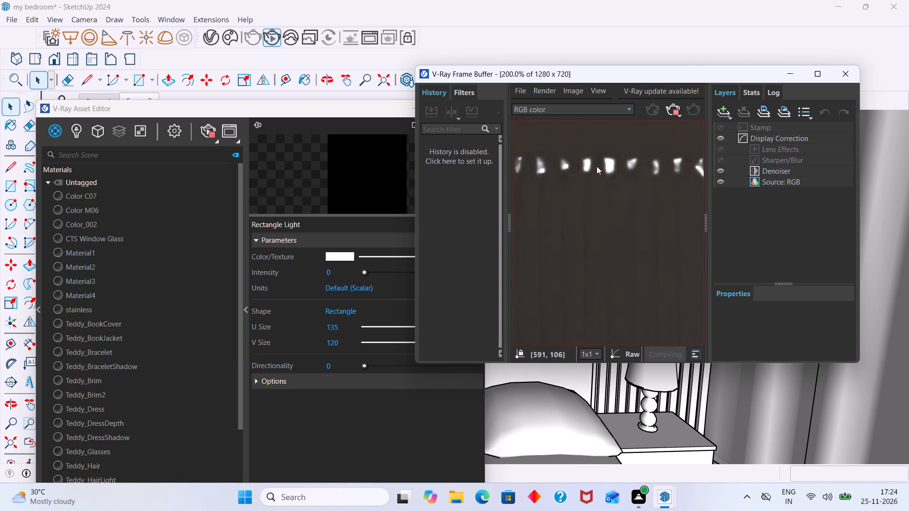
{"action": "scroll", "coordinate": [597, 166], "scroll_direction": "down", "scroll_amount": 2}
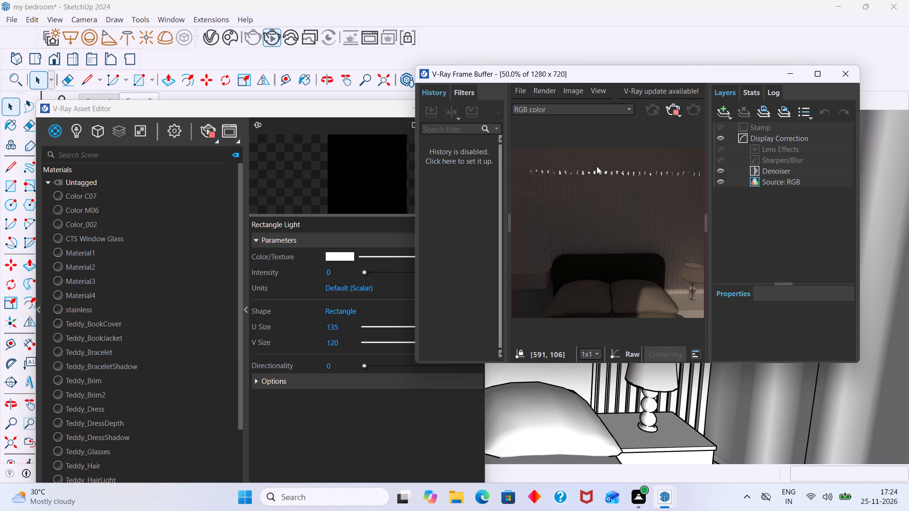
{"action": "scroll", "coordinate": [604, 164], "scroll_direction": "down", "scroll_amount": 1}
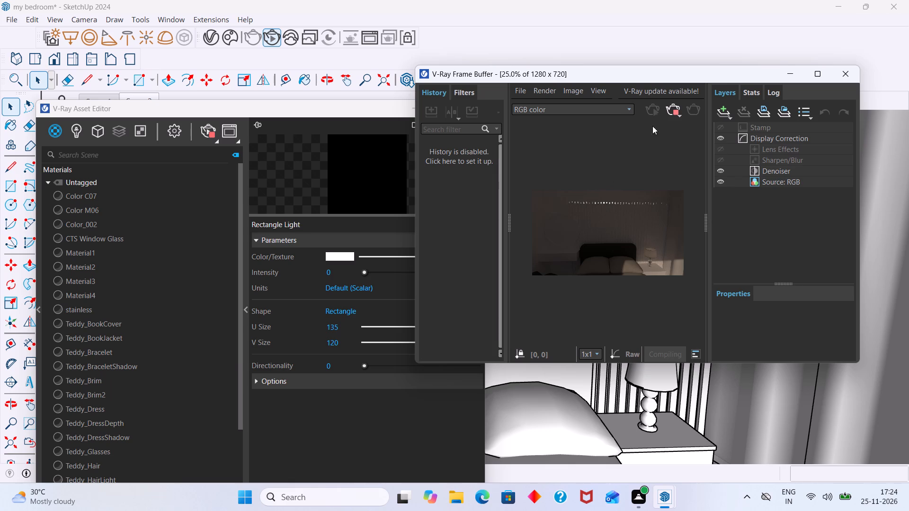
{"action": "scroll", "coordinate": [602, 209], "scroll_direction": "up", "scroll_amount": 1}
{"action": "scroll", "coordinate": [603, 204], "scroll_direction": "down", "scroll_amount": 1}
Move the frame buffer window away from the Asset Editor's settings and check the rendered bed wall.
{"action": "left_click_drag", "start_coordinate": [578, 76], "coordinate": [630, 114]}
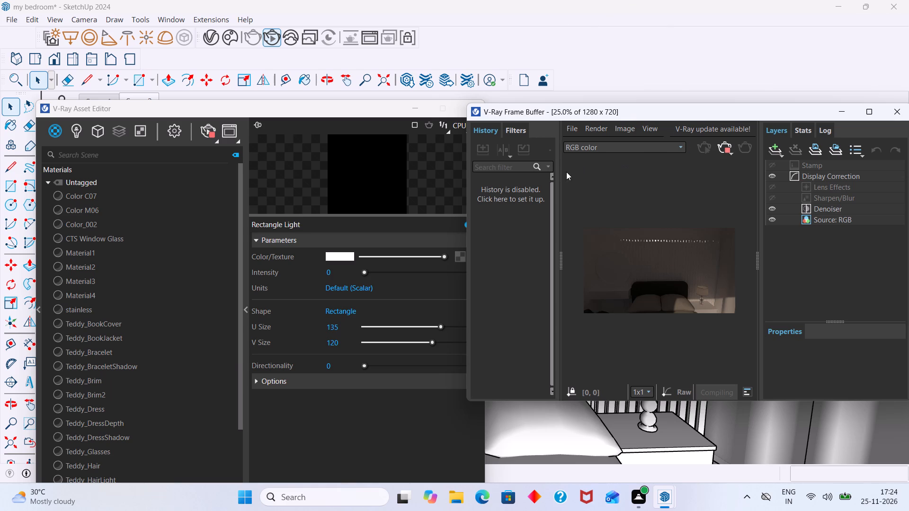
{"action": "scroll", "coordinate": [653, 230], "scroll_direction": "down", "scroll_amount": 1}
{"action": "scroll", "coordinate": [648, 249], "scroll_direction": "up", "scroll_amount": 1}
{"action": "middle_click_drag", "start_coordinate": [694, 247], "coordinate": [730, 245]}
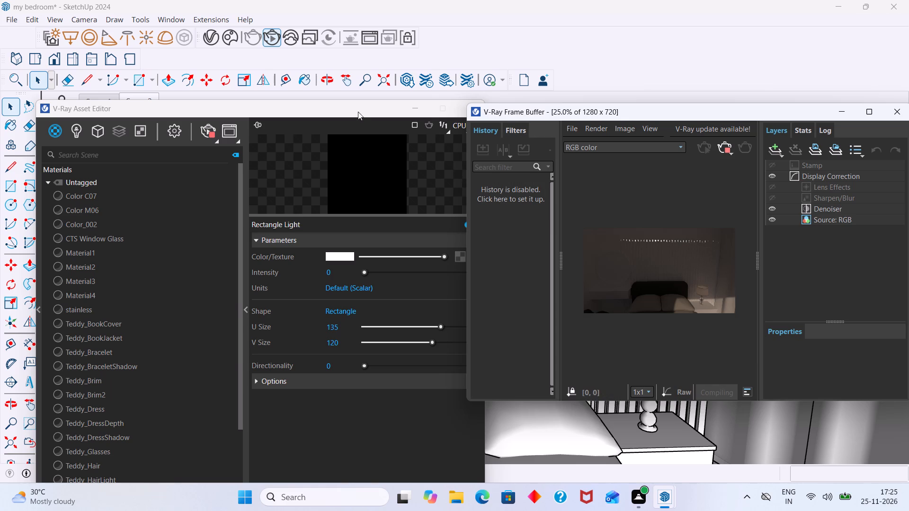
Set the Mesh Light's intensity to 10000 in the Asset Editor's light list and check the frame buffer.
{"action": "left_click_drag", "start_coordinate": [358, 111], "coordinate": [307, 104]}
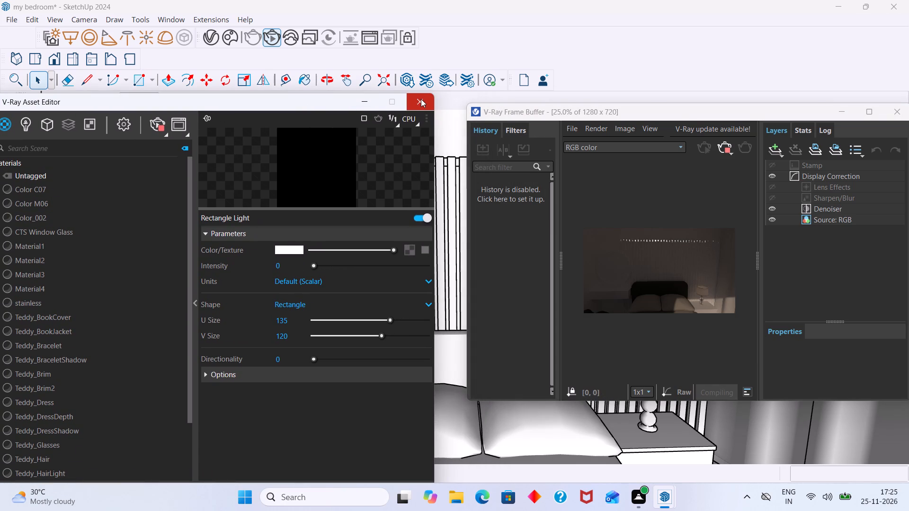
{"action": "left_click", "coordinate": [28, 124]}
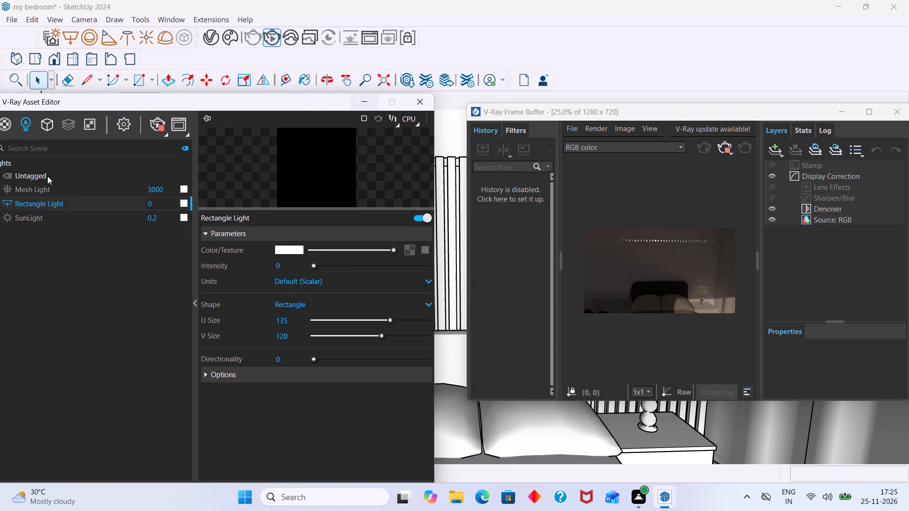
{"action": "left_click", "coordinate": [166, 187]}
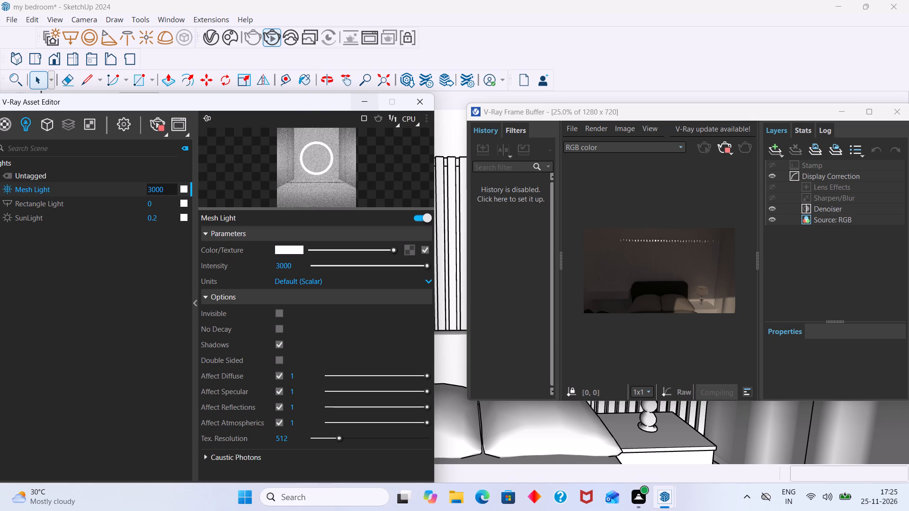
{"action": "key", "text": "BackSpace"}
{"action": "key", "text": "BackSpace"}
{"action": "key", "text": "BackSpace"}
{"action": "key", "text": "BackSpace"}
{"action": "key", "text": "BackSpace"}
{"action": "key", "text": "BackSpace"}
{"action": "key", "text": "BackSpace"}
{"action": "key", "text": "BackSpace"}
{"action": "key", "text": "BackSpace"}
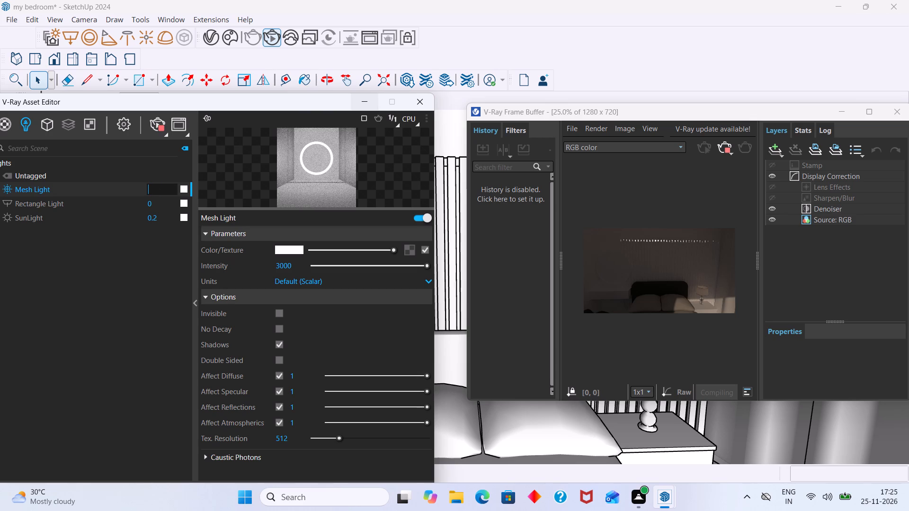
{"action": "type", "text": "10000"}
{"action": "key", "text": "Return"}
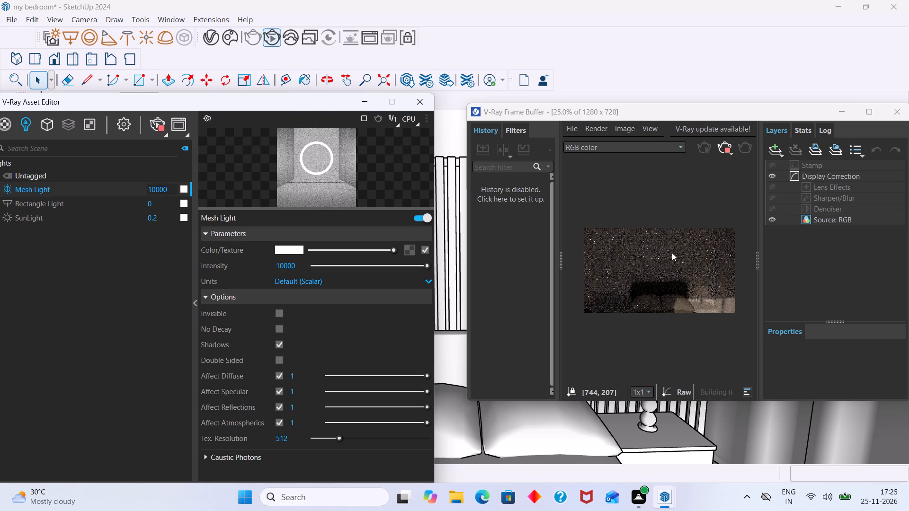
{"action": "scroll", "coordinate": [670, 251], "scroll_direction": "down", "scroll_amount": 1}
{"action": "scroll", "coordinate": [662, 261], "scroll_direction": "up", "scroll_amount": 1}
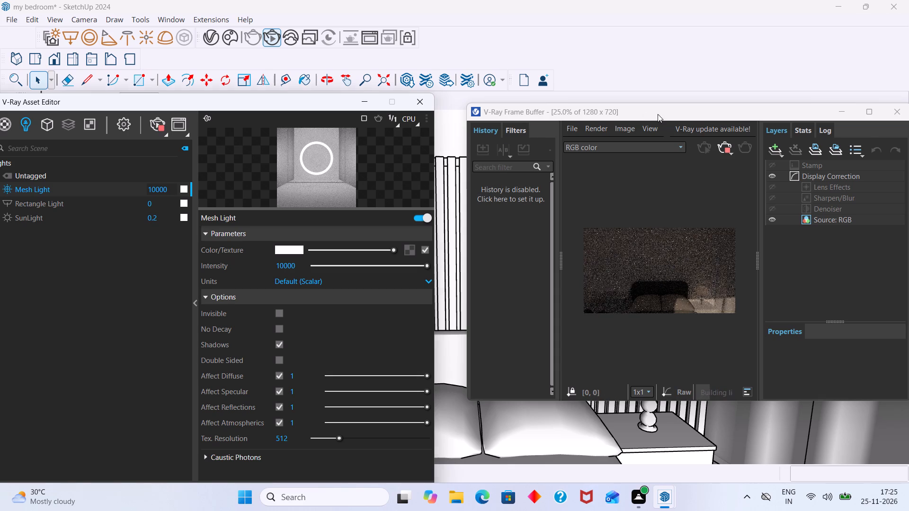
Move the frame buffer and Asset Editor windows apart to uncover the slatted bed wall in the model.
{"action": "left_click_drag", "start_coordinate": [658, 114], "coordinate": [812, 184]}
{"action": "left_click_drag", "start_coordinate": [326, 106], "coordinate": [139, 148]}
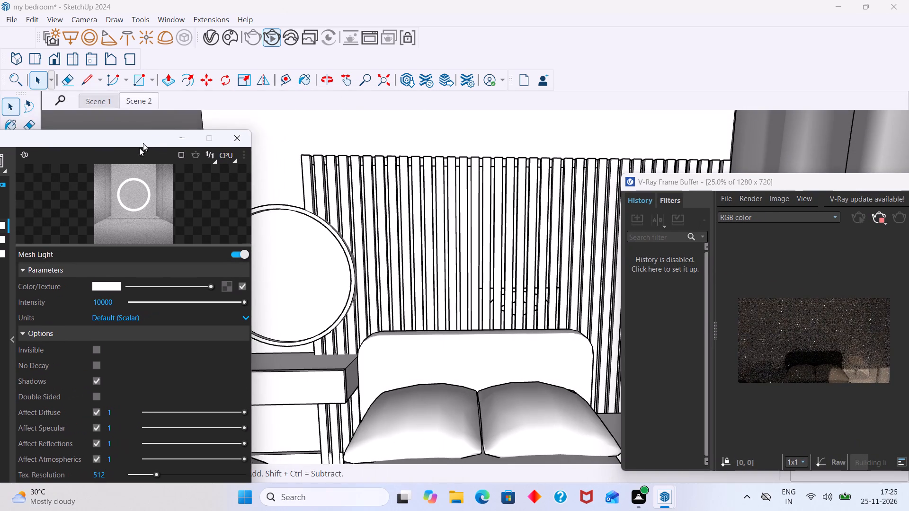
{"action": "left_click_drag", "start_coordinate": [139, 148], "coordinate": [142, 143]}
Open a wall slat for editing and push its top face down about 2 in, to the light strip's lower edge.
{"action": "middle_click_drag", "start_coordinate": [307, 167], "coordinate": [305, 192]}
{"action": "scroll", "coordinate": [313, 118], "scroll_direction": "up", "scroll_amount": 10}
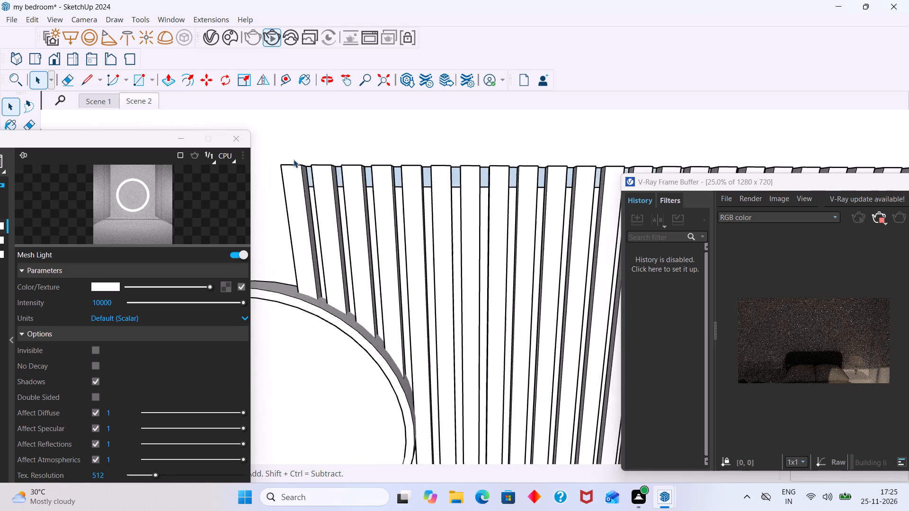
{"action": "scroll", "coordinate": [294, 159], "scroll_direction": "up", "scroll_amount": 5}
{"action": "middle_click_drag", "start_coordinate": [303, 161], "coordinate": [533, 232]}
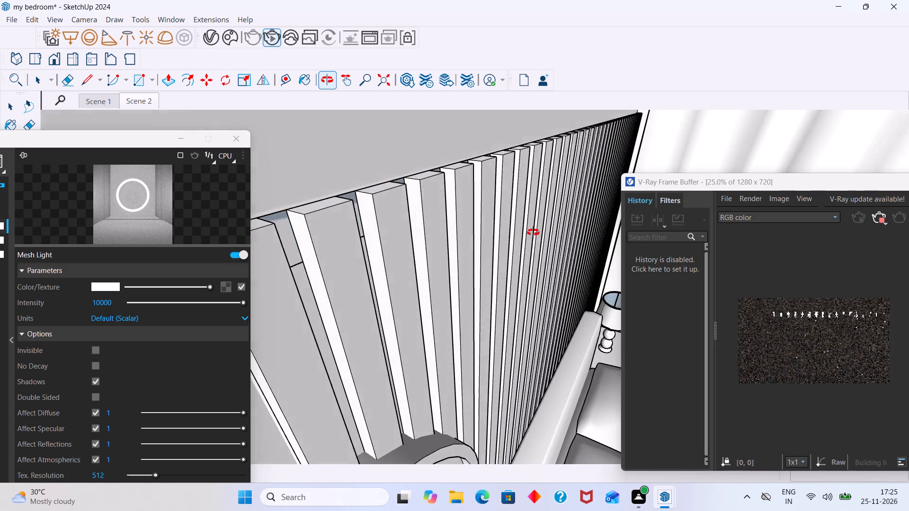
{"action": "middle_click_drag", "start_coordinate": [533, 232], "coordinate": [429, 179]}
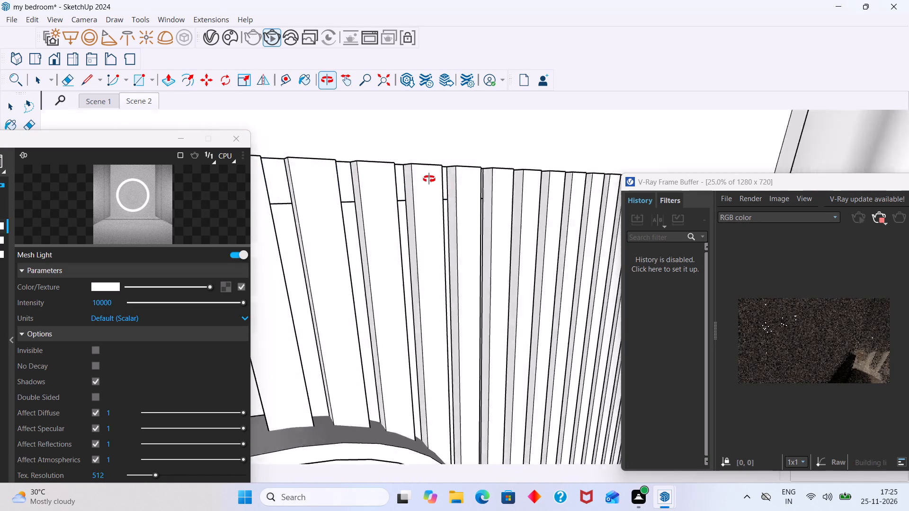
{"action": "middle_click_drag", "start_coordinate": [429, 179], "coordinate": [300, 249]}
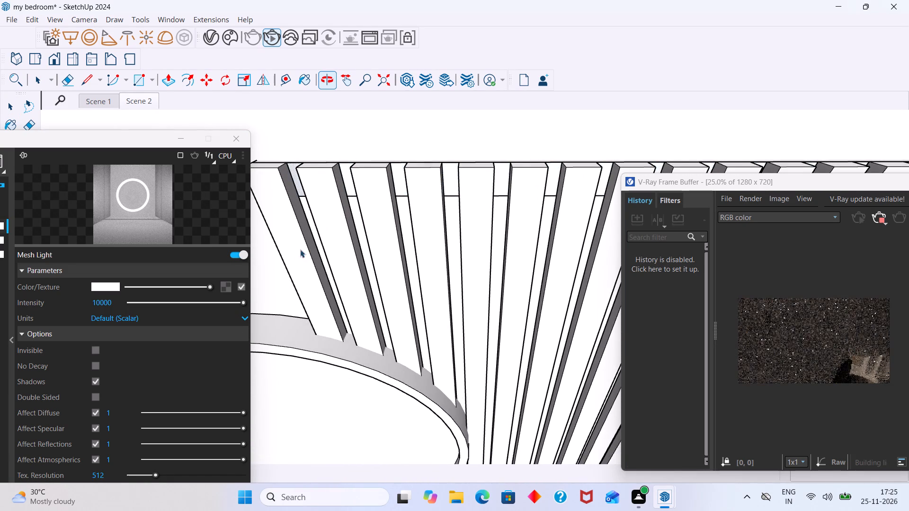
{"action": "middle_click_drag", "start_coordinate": [300, 249], "coordinate": [300, 254]}
{"action": "scroll", "coordinate": [310, 147], "scroll_direction": "up", "scroll_amount": 7}
{"action": "scroll", "coordinate": [316, 166], "scroll_direction": "down", "scroll_amount": 1}
{"action": "scroll", "coordinate": [318, 167], "scroll_direction": "up", "scroll_amount": 9}
{"action": "double_click", "coordinate": [318, 174]}
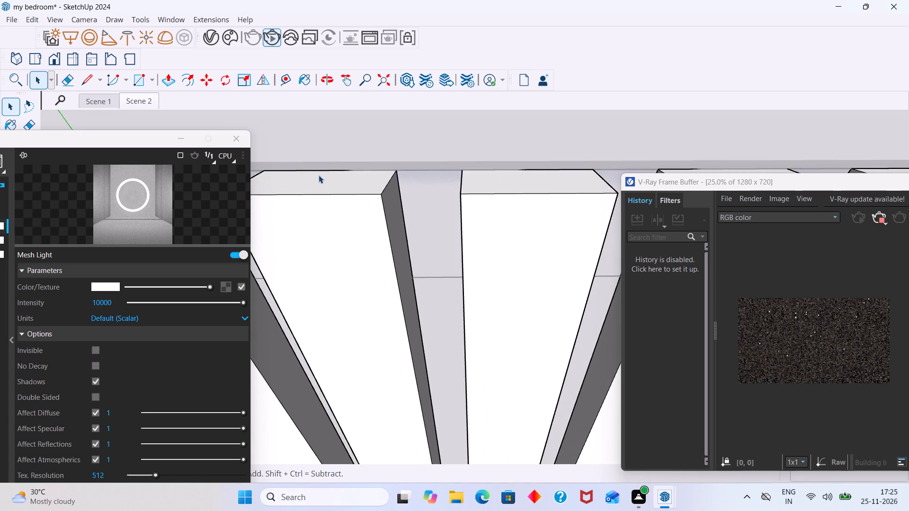
{"action": "scroll", "coordinate": [327, 180], "scroll_direction": "up", "scroll_amount": 2}
{"action": "left_click", "coordinate": [327, 180]}
{"action": "left_click", "coordinate": [342, 172]}
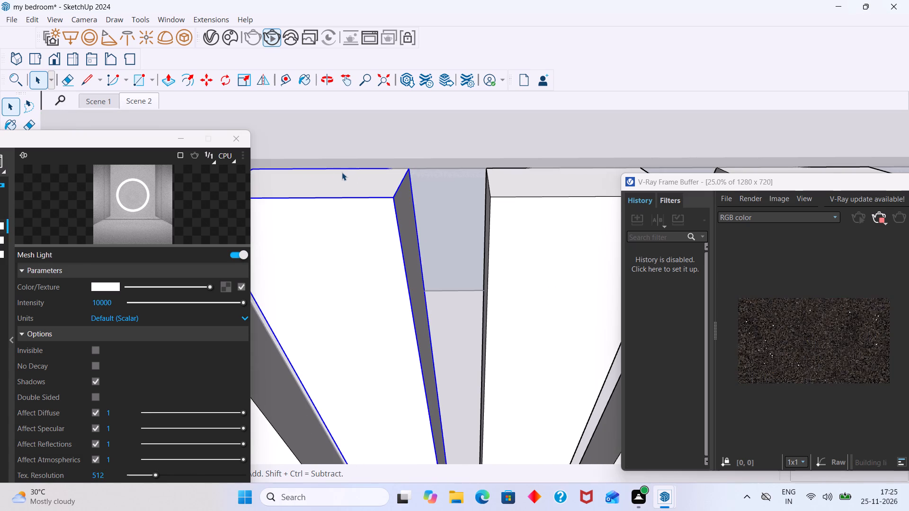
{"action": "left_click", "coordinate": [342, 172]}
{"action": "left_click", "coordinate": [343, 179]}
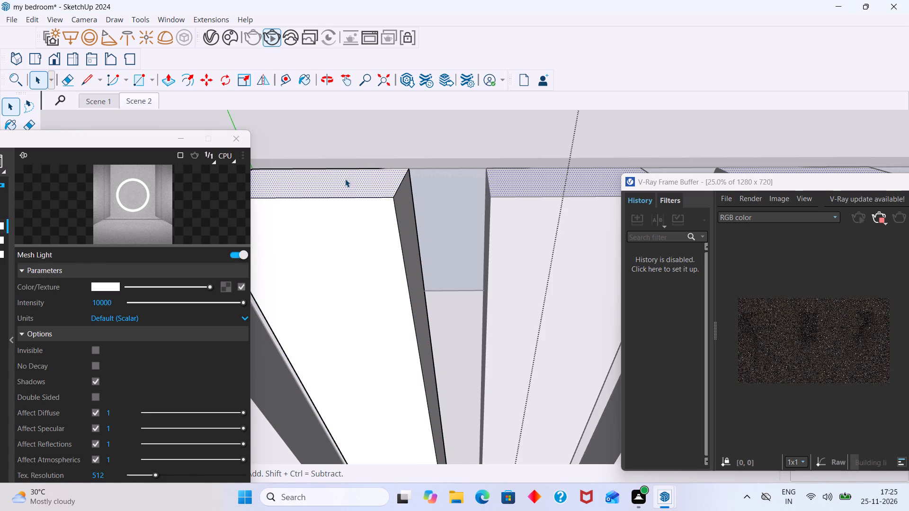
{"action": "key", "text": "p"}
{"action": "left_click", "coordinate": [345, 179]}
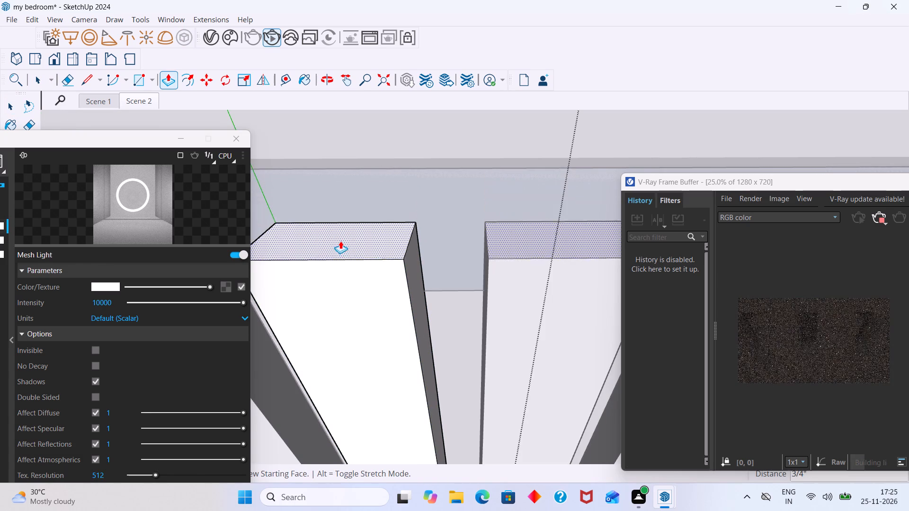
{"action": "scroll", "coordinate": [340, 245], "scroll_direction": "down", "scroll_amount": 2}
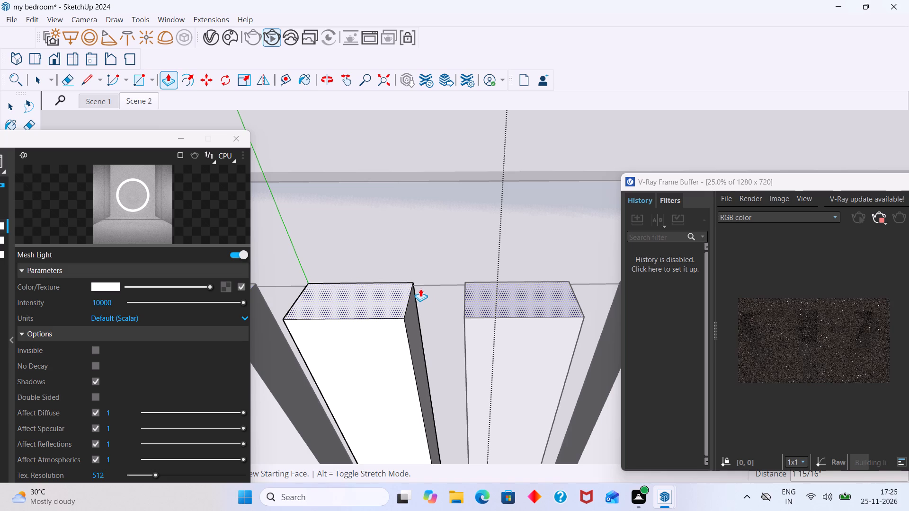
{"action": "left_click", "coordinate": [418, 284]}
{"action": "key", "text": "space"}
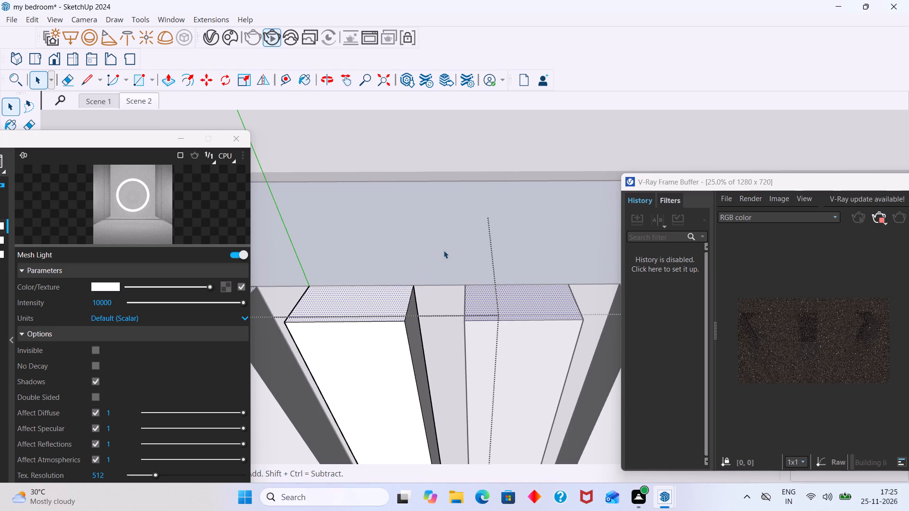
Reposition the frame buffer closer to the Asset Editor and restart the interactive render.
{"action": "scroll", "coordinate": [454, 251], "scroll_direction": "down", "scroll_amount": 15}
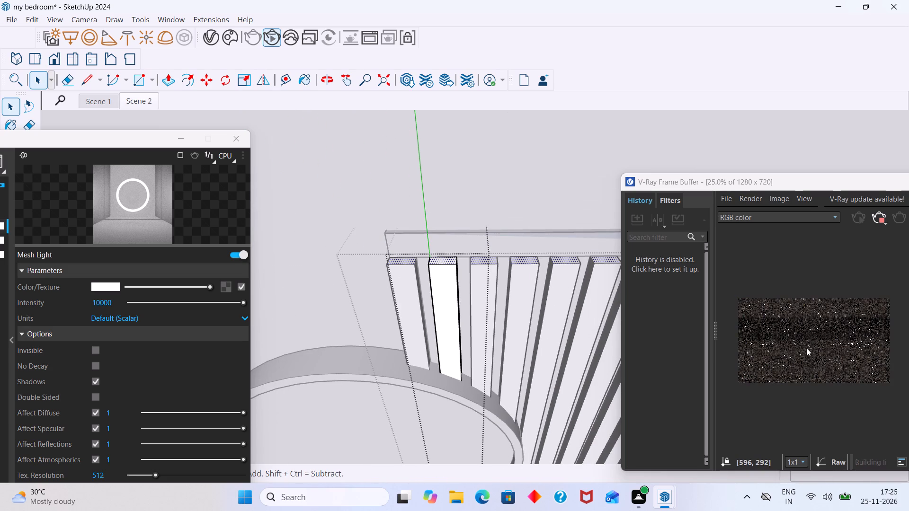
{"action": "scroll", "coordinate": [822, 349], "scroll_direction": "down", "scroll_amount": 1}
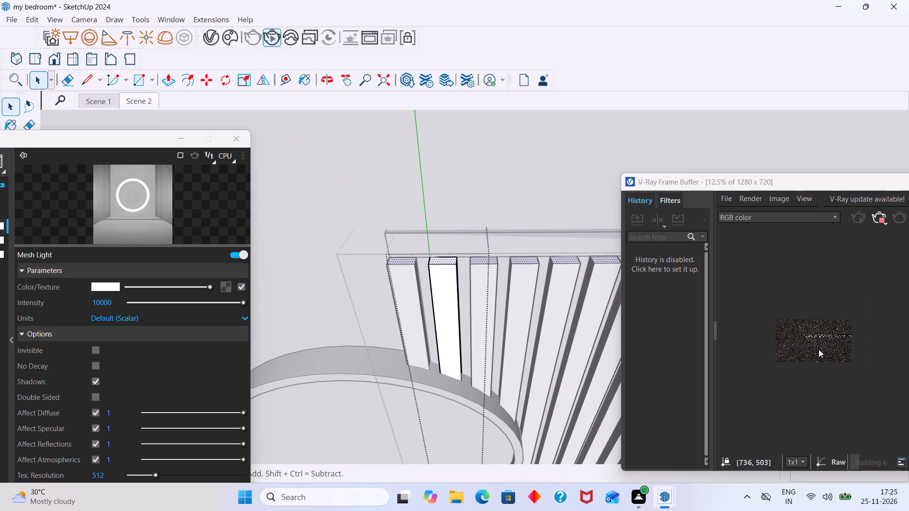
{"action": "middle_click_drag", "start_coordinate": [813, 349], "coordinate": [768, 338]}
{"action": "left_click_drag", "start_coordinate": [794, 184], "coordinate": [791, 181]}
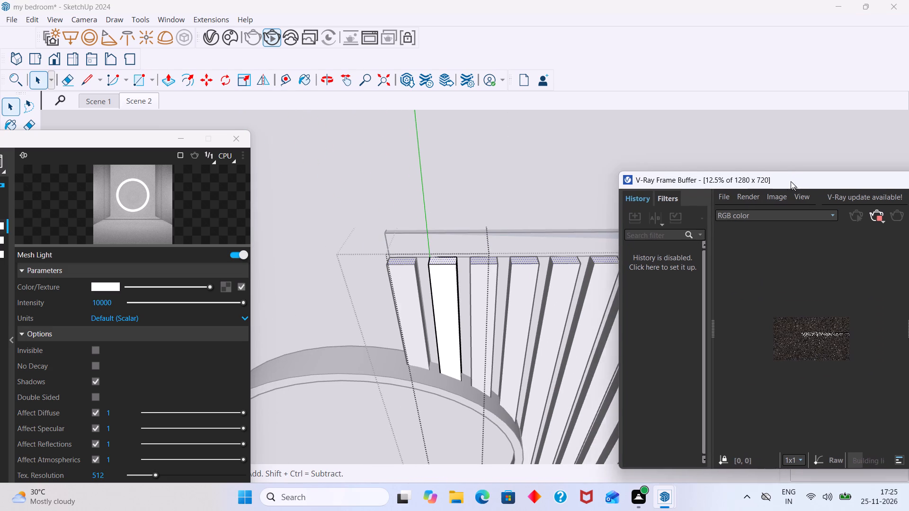
{"action": "left_click_drag", "start_coordinate": [791, 181], "coordinate": [687, 175]}
{"action": "scroll", "coordinate": [727, 344], "scroll_direction": "up", "scroll_amount": 1}
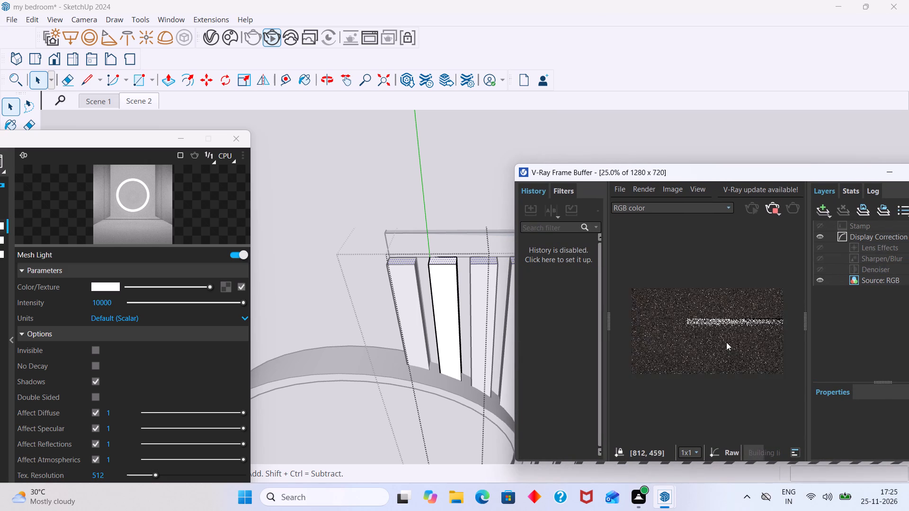
{"action": "middle_click_drag", "start_coordinate": [720, 340], "coordinate": [676, 340]}
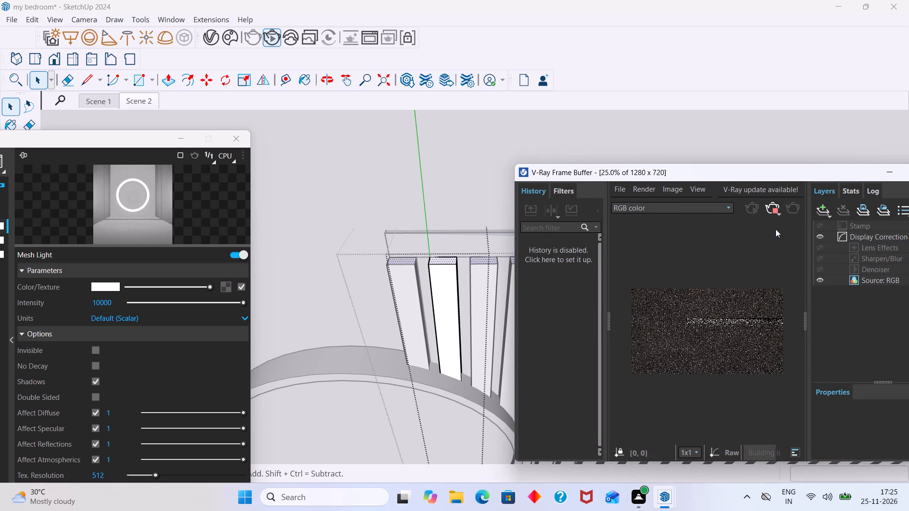
{"action": "left_click", "coordinate": [775, 213]}
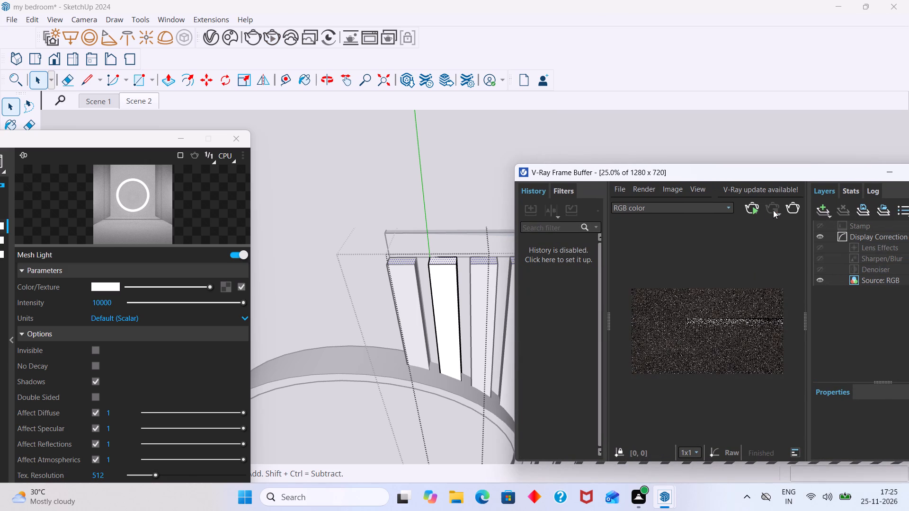
{"action": "left_click", "coordinate": [757, 209]}
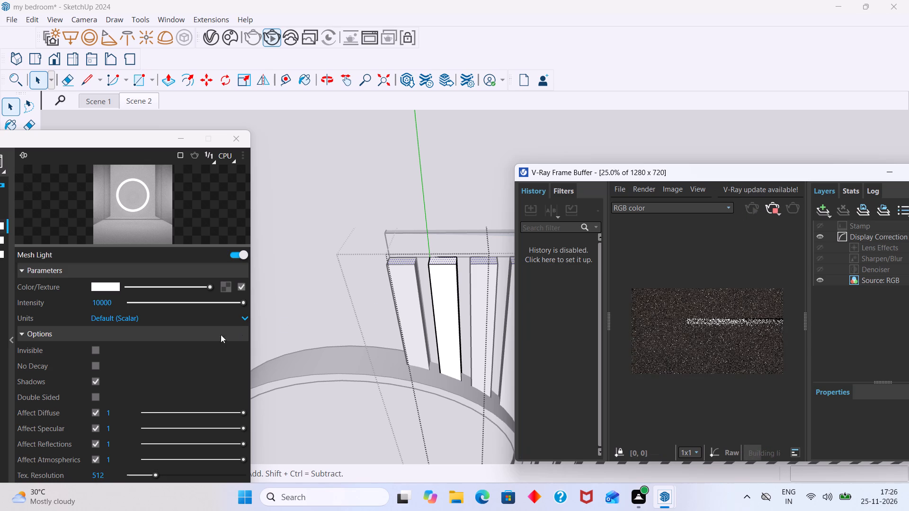
Turn on the Invisible option for the Mesh Light.
{"action": "left_click", "coordinate": [93, 347]}
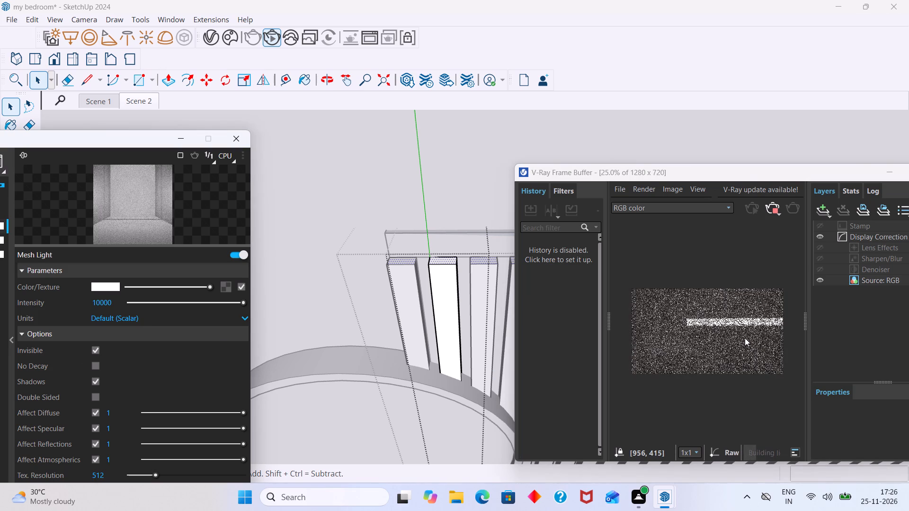
Restore the Scene 2 view and examine the light strip above the slats and the room's brightness in the render.
{"action": "scroll", "coordinate": [745, 338], "scroll_direction": "down", "scroll_amount": 1}
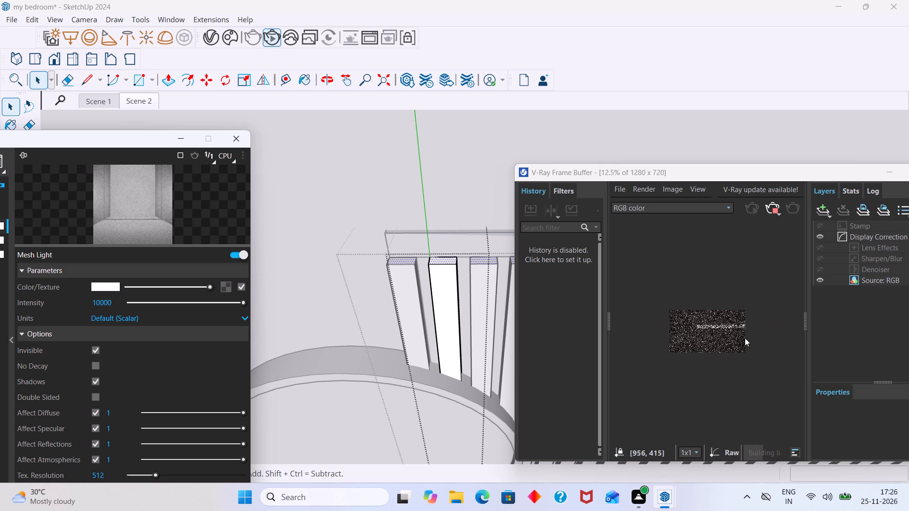
{"action": "scroll", "coordinate": [426, 336], "scroll_direction": "down", "scroll_amount": 19}
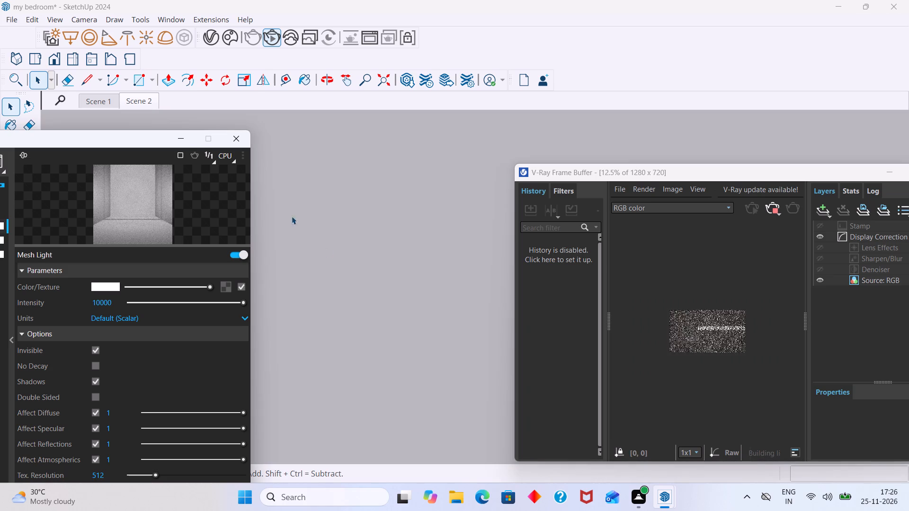
{"action": "left_click", "coordinate": [141, 99]}
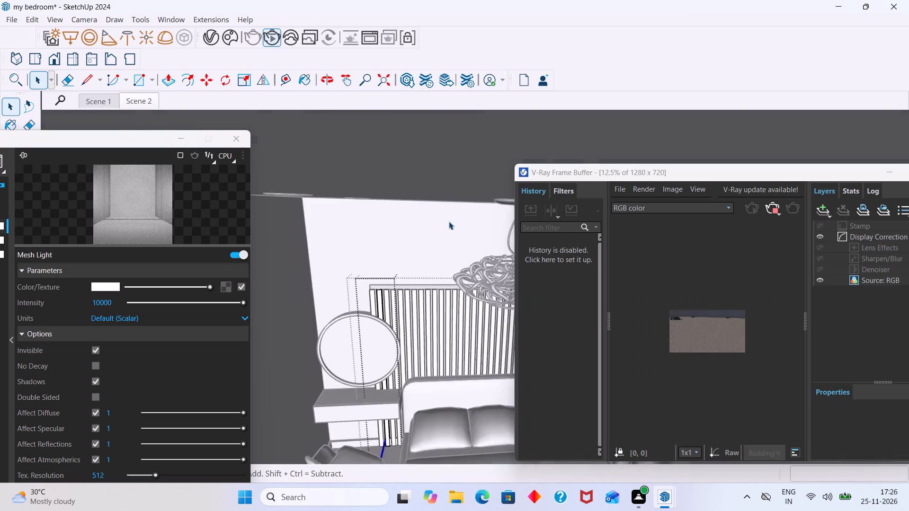
{"action": "scroll", "coordinate": [696, 329], "scroll_direction": "up", "scroll_amount": 2}
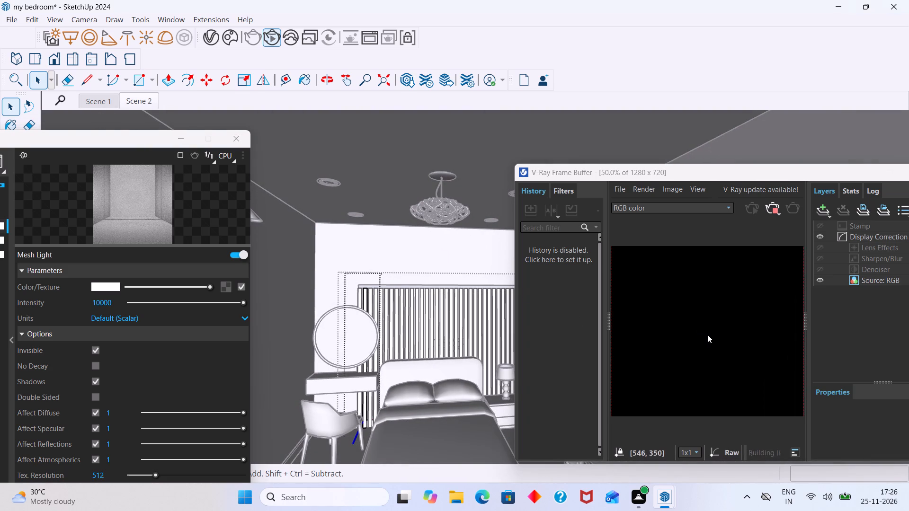
{"action": "scroll", "coordinate": [708, 335], "scroll_direction": "up", "scroll_amount": 4}
{"action": "scroll", "coordinate": [706, 334], "scroll_direction": "down", "scroll_amount": 1}
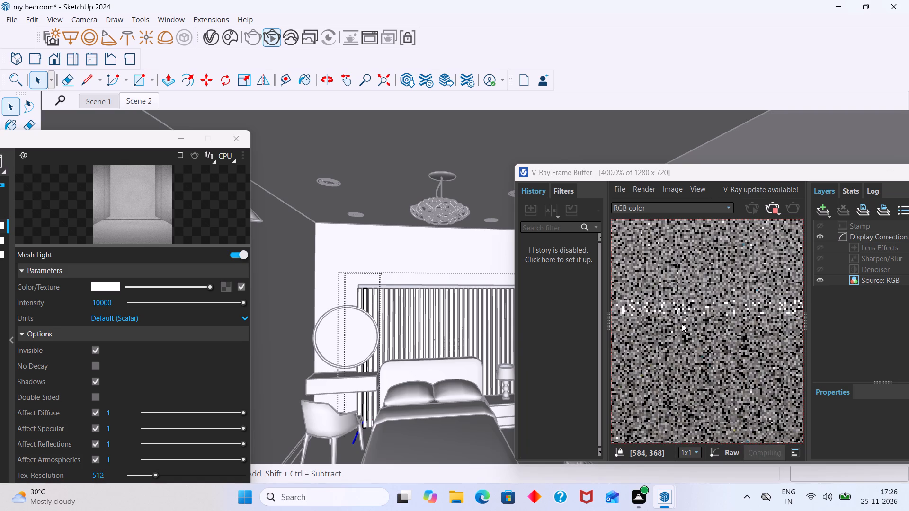
{"action": "scroll", "coordinate": [693, 320], "scroll_direction": "down", "scroll_amount": 2}
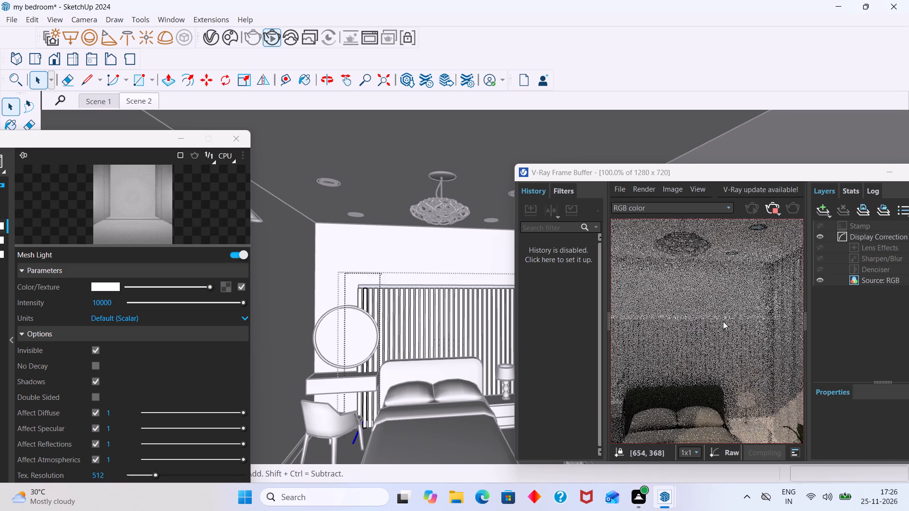
{"action": "scroll", "coordinate": [723, 321], "scroll_direction": "down", "scroll_amount": 1}
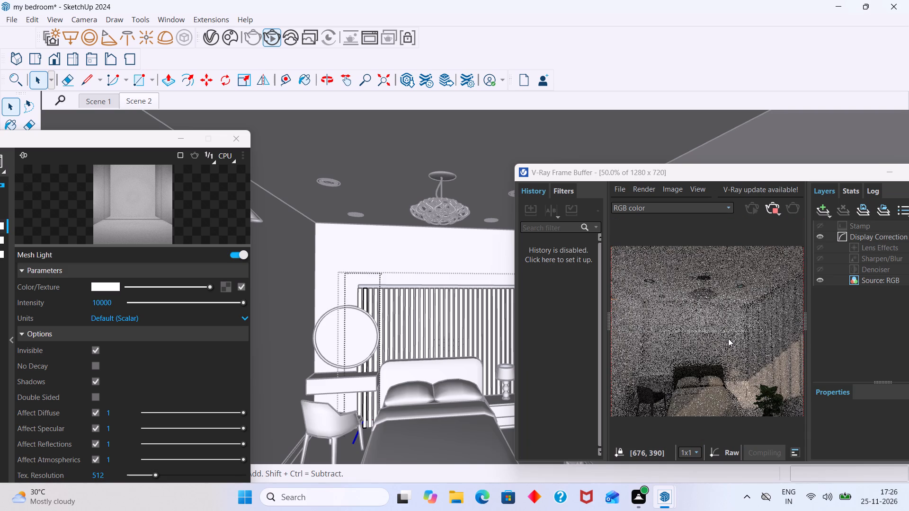
{"action": "scroll", "coordinate": [728, 338], "scroll_direction": "down", "scroll_amount": 1}
{"action": "scroll", "coordinate": [720, 338], "scroll_direction": "up", "scroll_amount": 1}
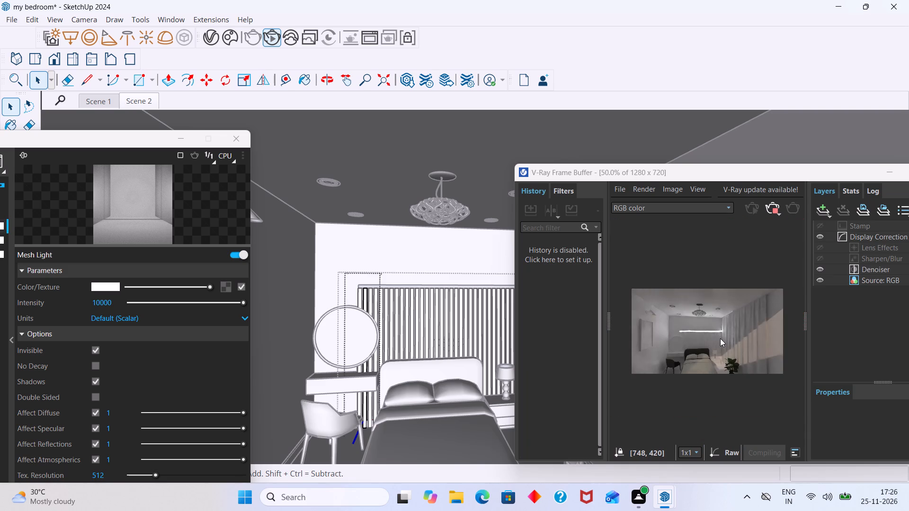
{"action": "scroll", "coordinate": [680, 345], "scroll_direction": "up", "scroll_amount": 3}
{"action": "scroll", "coordinate": [679, 341], "scroll_direction": "down", "scroll_amount": 2}
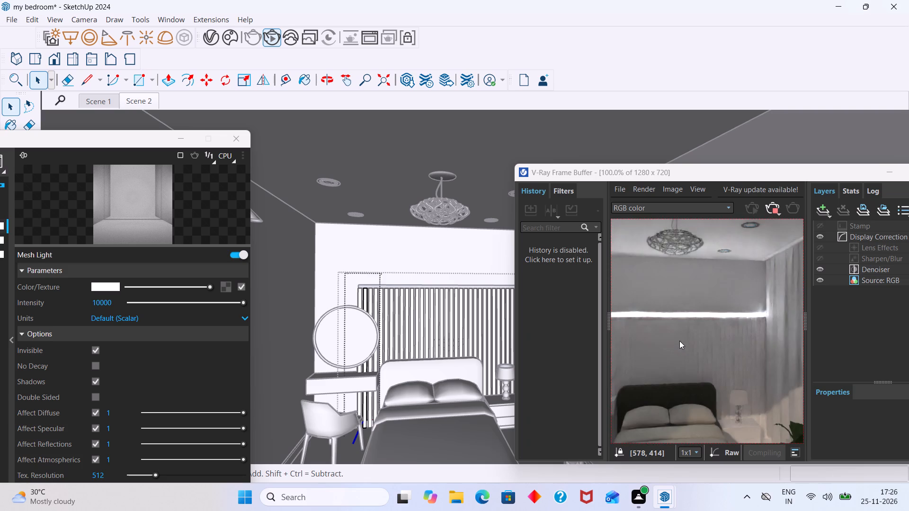
{"action": "scroll", "coordinate": [718, 332], "scroll_direction": "down", "scroll_amount": 1}
{"action": "scroll", "coordinate": [695, 338], "scroll_direction": "up", "scroll_amount": 1}
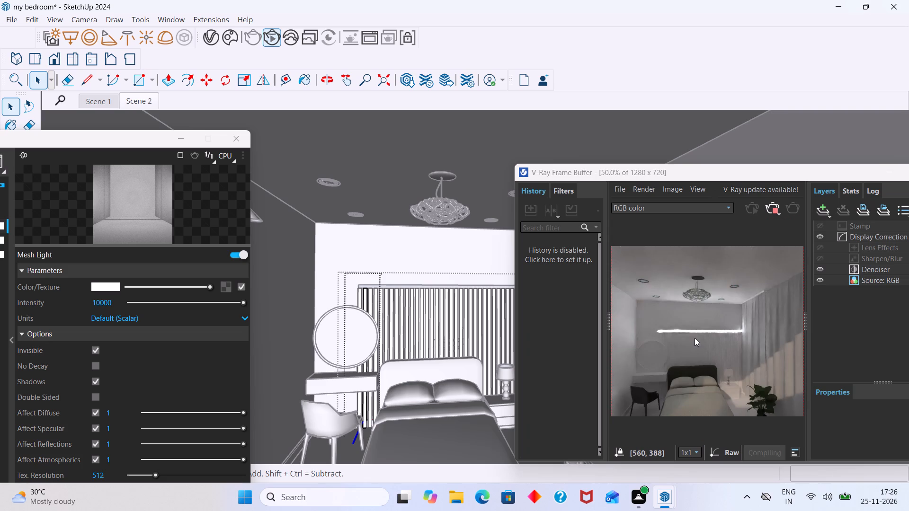
Examine the light strip above the slats, its ends and the surrounding wall and curtain in the render.
{"action": "scroll", "coordinate": [684, 338], "scroll_direction": "down", "scroll_amount": 1}
{"action": "scroll", "coordinate": [670, 335], "scroll_direction": "up", "scroll_amount": 1}
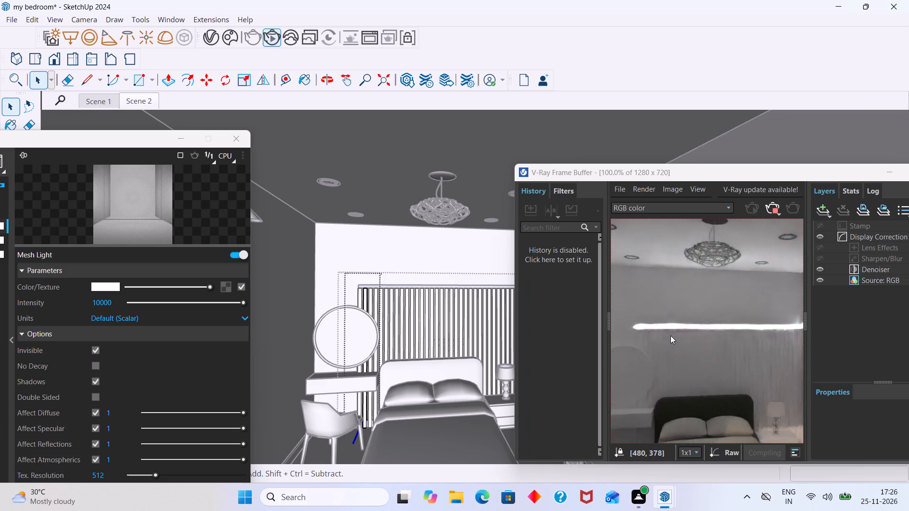
{"action": "scroll", "coordinate": [670, 335], "scroll_direction": "down", "scroll_amount": 1}
{"action": "middle_click_drag", "start_coordinate": [665, 335], "coordinate": [652, 338]}
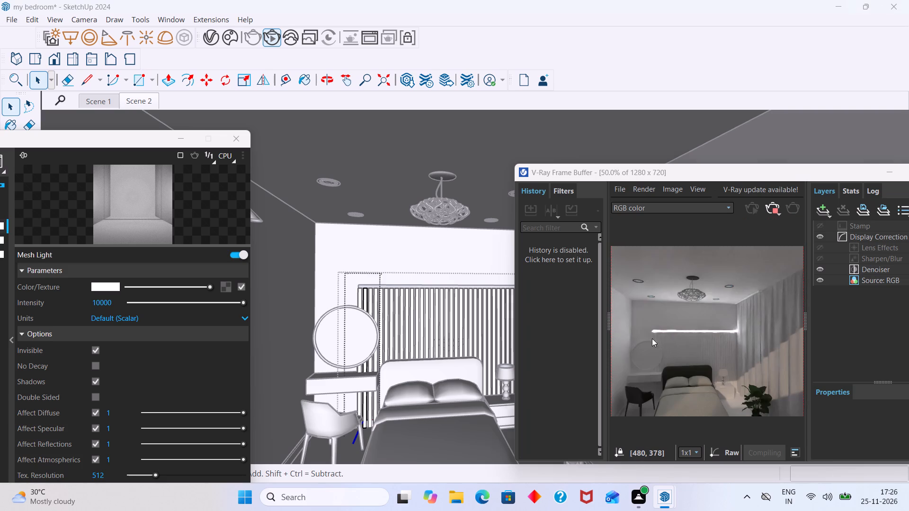
{"action": "middle_click_drag", "start_coordinate": [652, 338], "coordinate": [628, 343]}
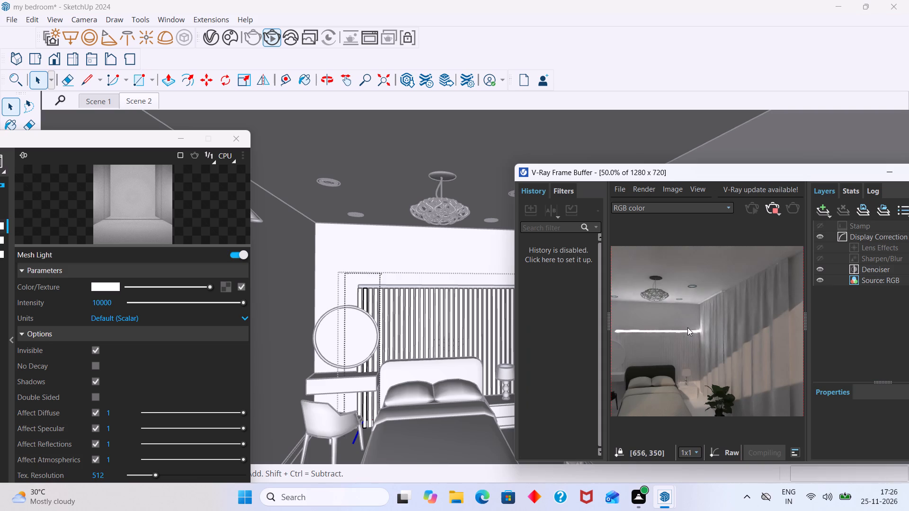
{"action": "scroll", "coordinate": [690, 326], "scroll_direction": "up", "scroll_amount": 2}
{"action": "scroll", "coordinate": [692, 337], "scroll_direction": "down", "scroll_amount": 1}
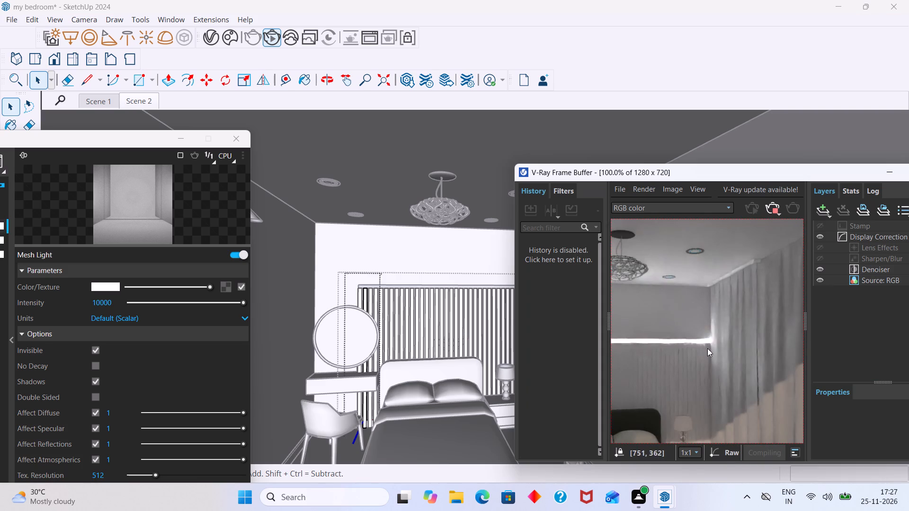
{"action": "middle_click_drag", "start_coordinate": [696, 343], "coordinate": [732, 337]}
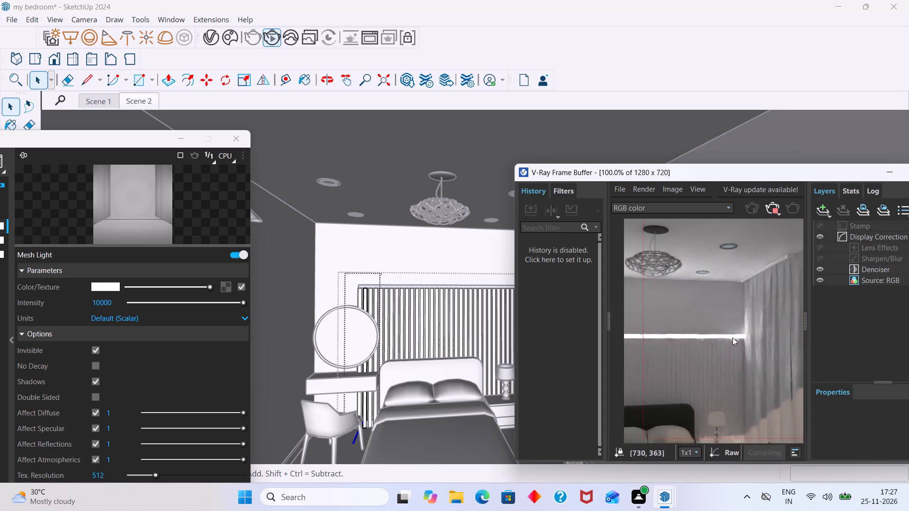
{"action": "middle_click_drag", "start_coordinate": [732, 337], "coordinate": [788, 333]}
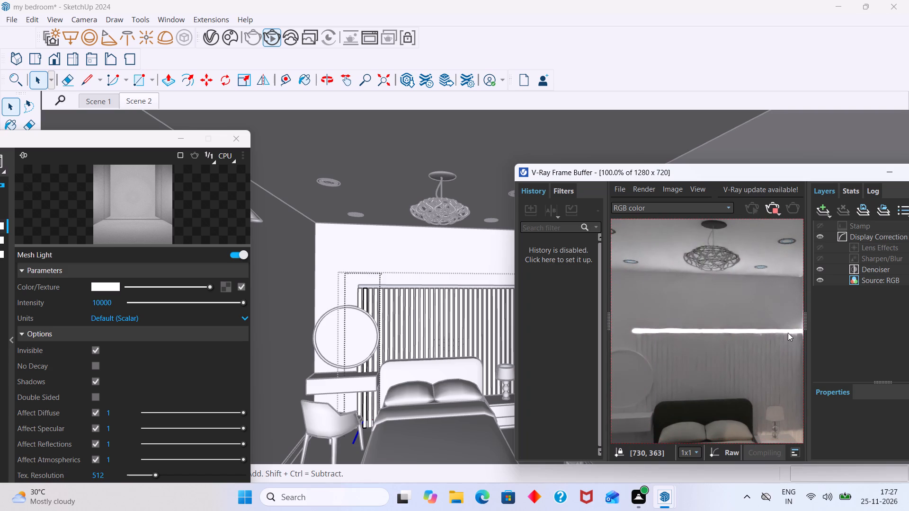
{"action": "middle_click_drag", "start_coordinate": [788, 333], "coordinate": [770, 337]}
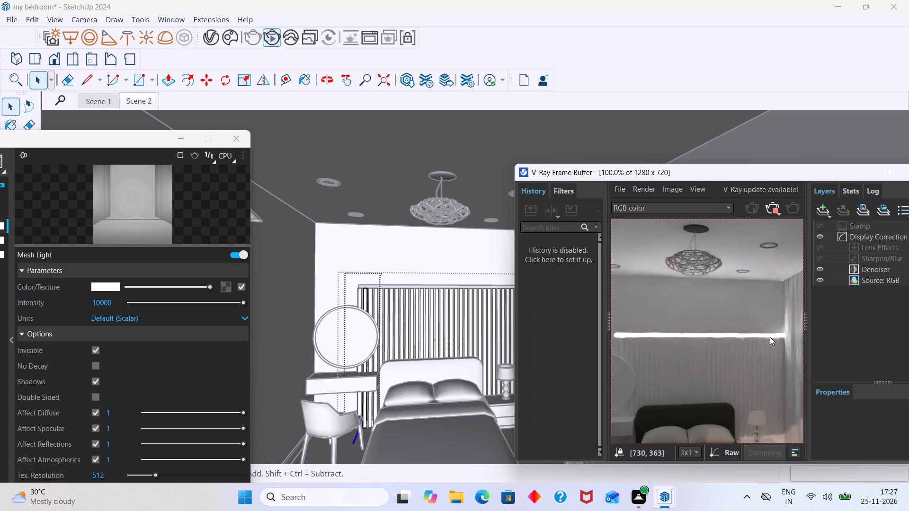
{"action": "middle_click_drag", "start_coordinate": [770, 337], "coordinate": [767, 333]}
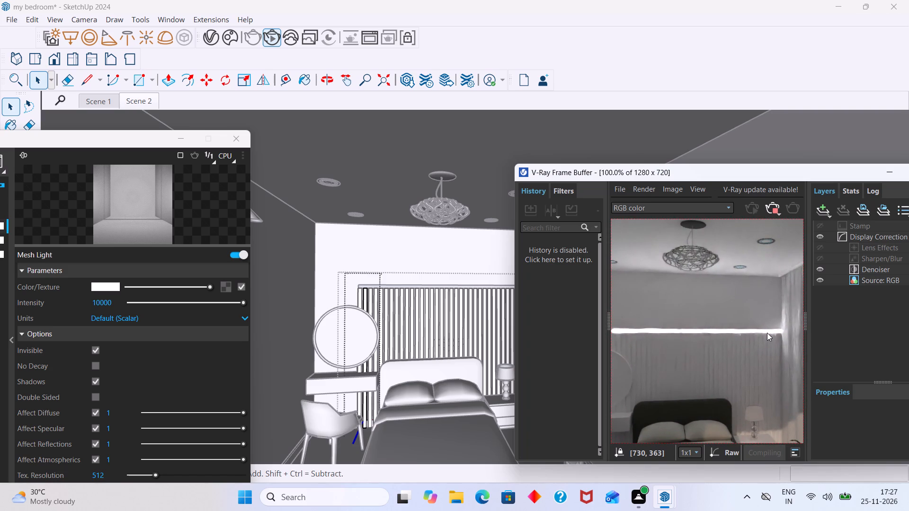
{"action": "middle_click_drag", "start_coordinate": [767, 333], "coordinate": [771, 329]}
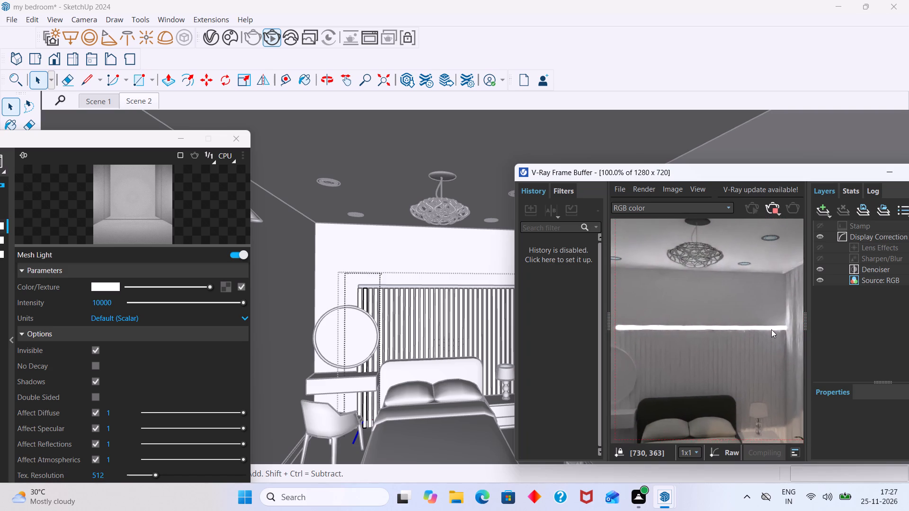
{"action": "middle_click_drag", "start_coordinate": [771, 329], "coordinate": [774, 329]}
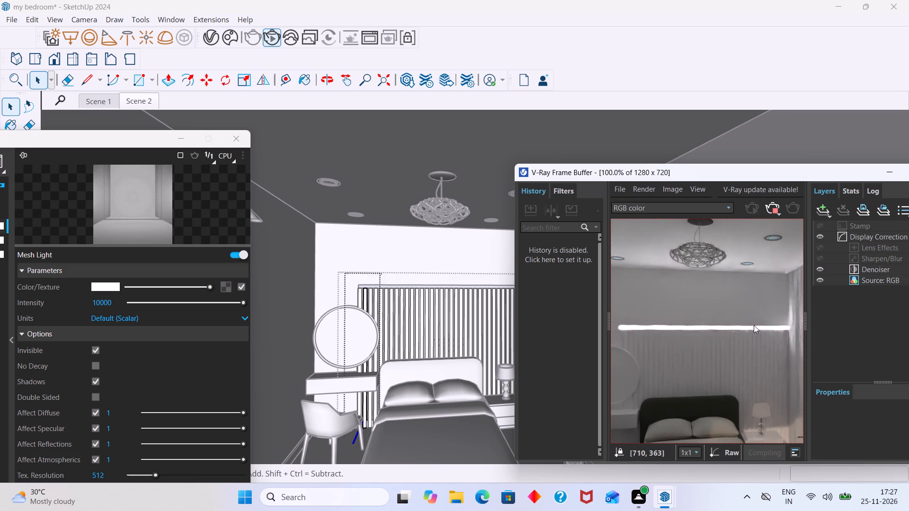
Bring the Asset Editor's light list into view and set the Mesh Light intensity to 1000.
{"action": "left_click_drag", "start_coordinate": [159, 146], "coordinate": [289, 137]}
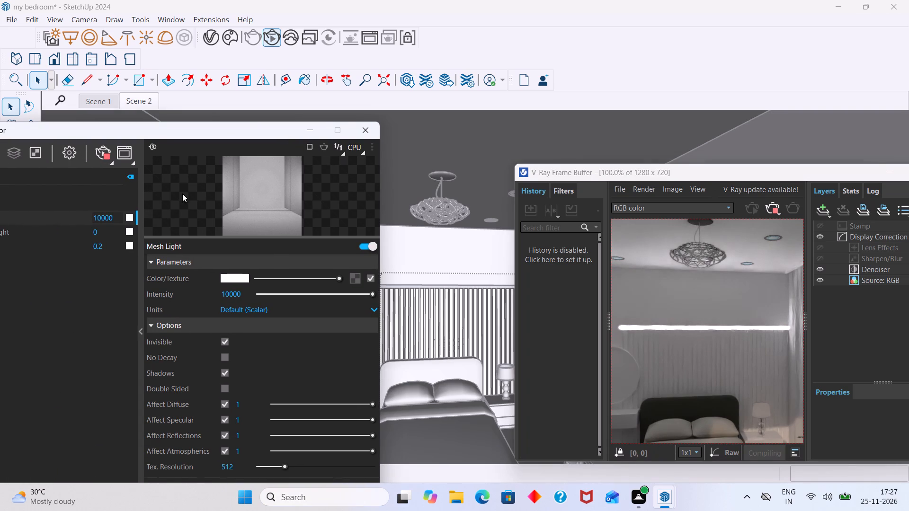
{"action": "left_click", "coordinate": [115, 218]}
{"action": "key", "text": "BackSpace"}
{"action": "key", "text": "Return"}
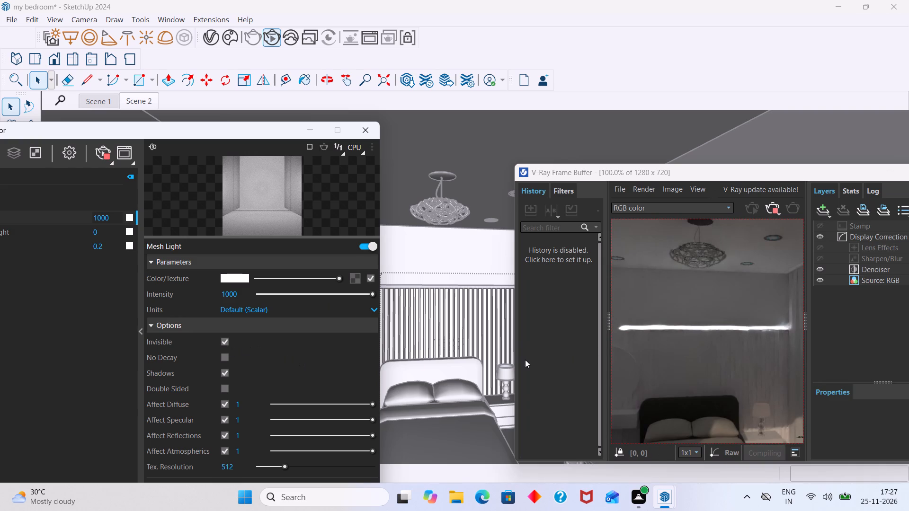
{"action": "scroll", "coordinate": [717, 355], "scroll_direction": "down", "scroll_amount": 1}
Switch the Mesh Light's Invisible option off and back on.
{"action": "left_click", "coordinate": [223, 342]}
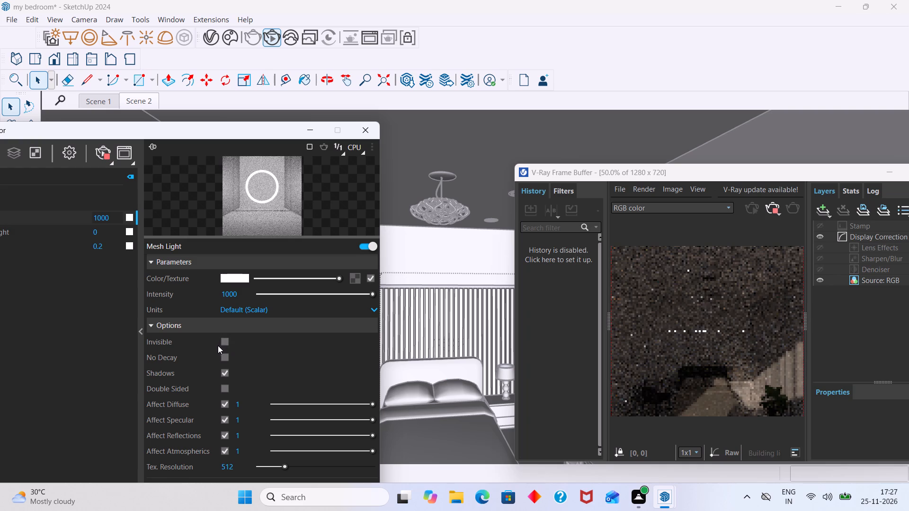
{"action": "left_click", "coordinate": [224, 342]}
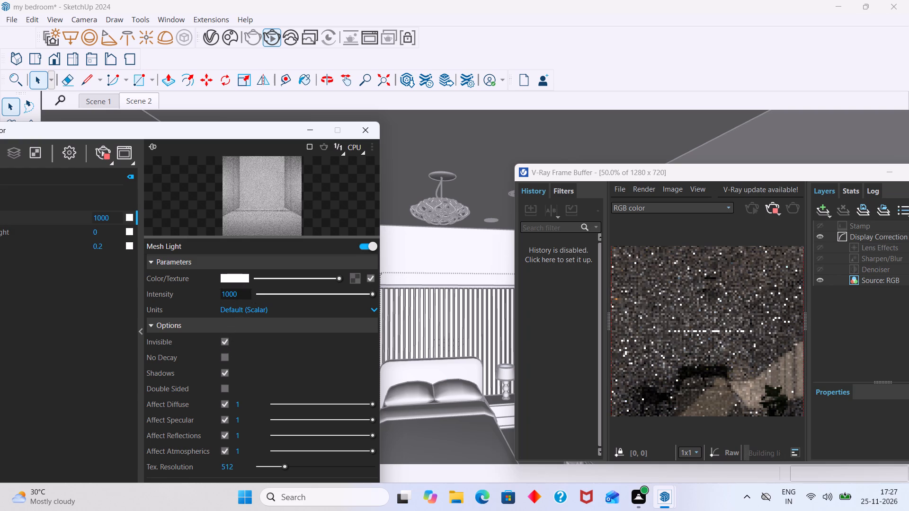
Set the Mesh Light intensity to 100 and move the Asset Editor so its light list is fully readable.
{"action": "left_click", "coordinate": [241, 292]}
{"action": "key", "text": "BackSpace"}
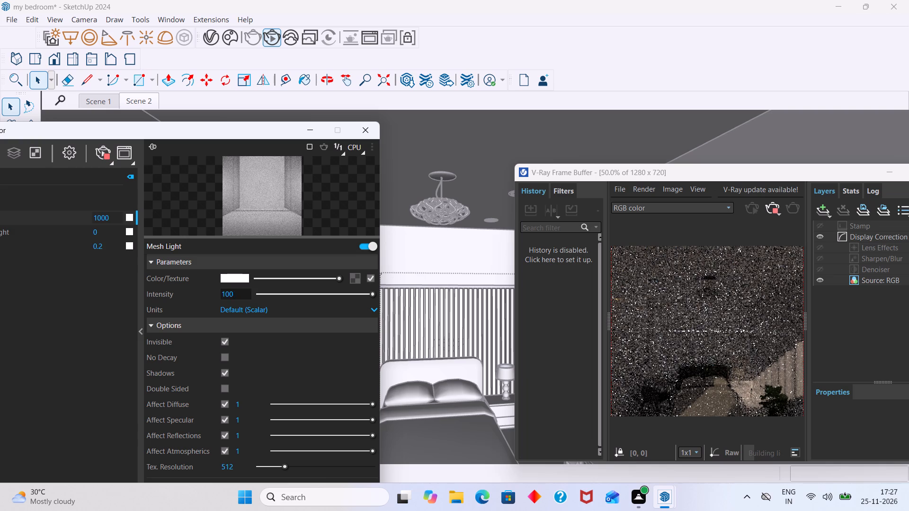
{"action": "key", "text": "BackSpace"}
{"action": "key", "text": "0"}
{"action": "key", "text": "Return"}
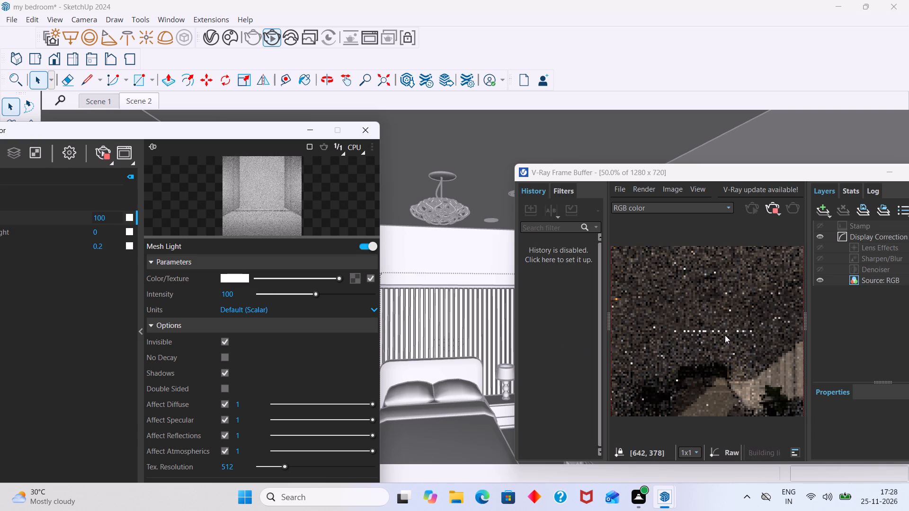
{"action": "scroll", "coordinate": [715, 336], "scroll_direction": "down", "scroll_amount": 1}
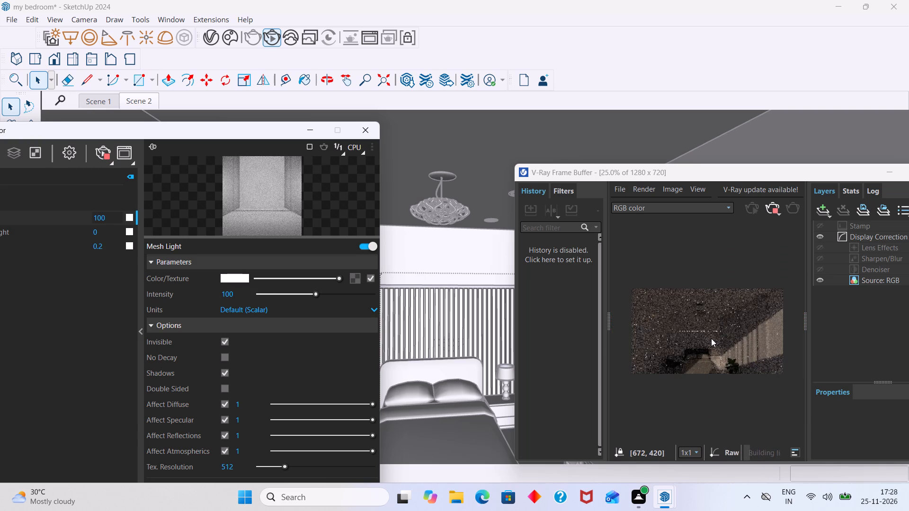
{"action": "scroll", "coordinate": [711, 338], "scroll_direction": "up", "scroll_amount": 1}
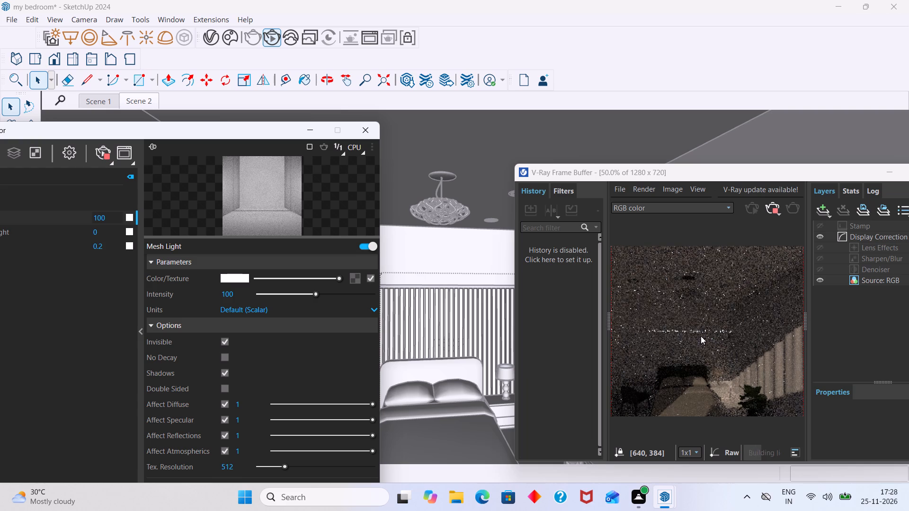
{"action": "left_click_drag", "start_coordinate": [259, 132], "coordinate": [315, 131]}
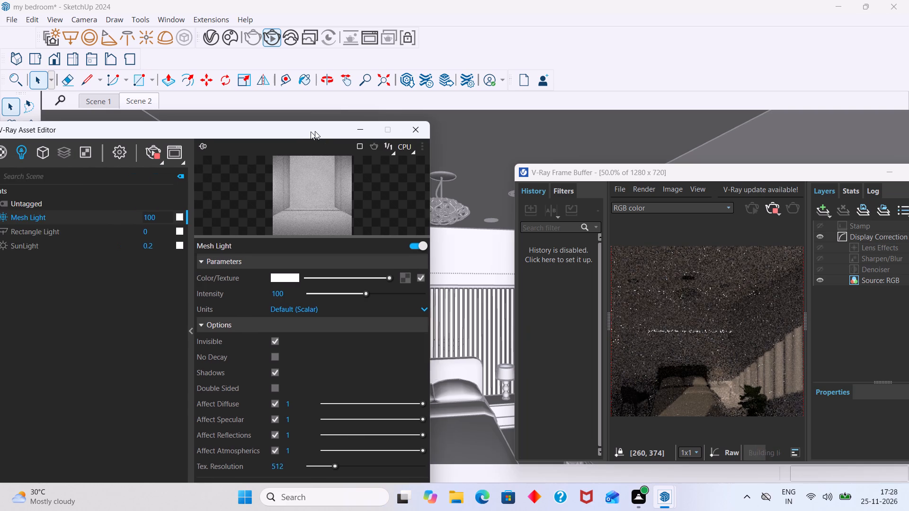
{"action": "left_click_drag", "start_coordinate": [315, 131], "coordinate": [318, 131]}
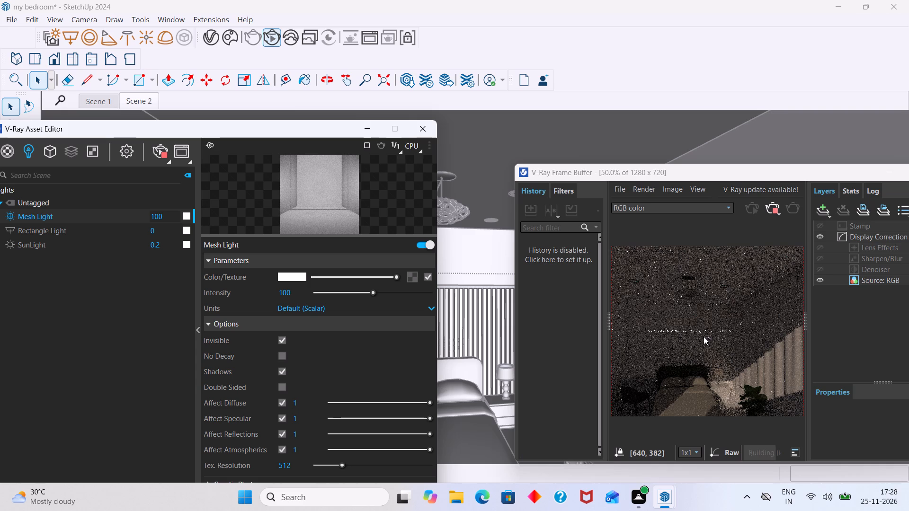
{"action": "scroll", "coordinate": [703, 336], "scroll_direction": "up", "scroll_amount": 1}
{"action": "scroll", "coordinate": [702, 336], "scroll_direction": "down", "scroll_amount": 1}
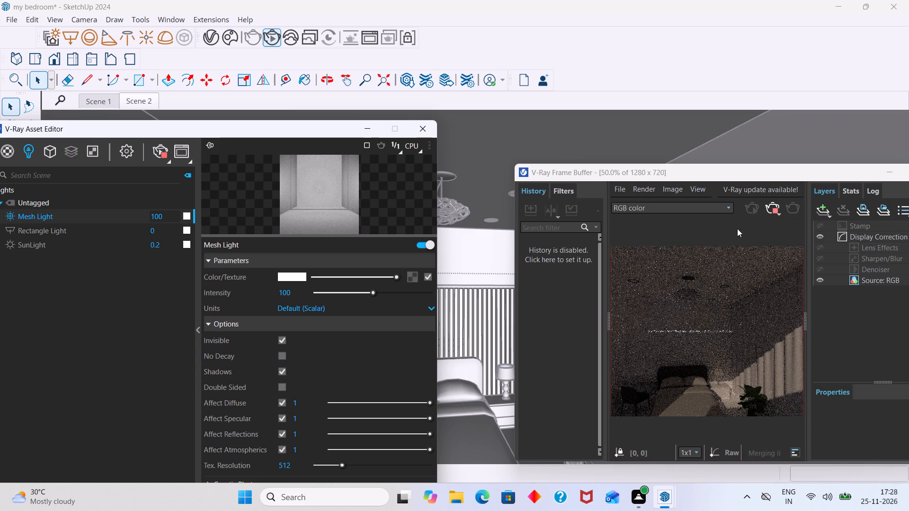
Restart the interactive render and examine the light strip and the wall behind the bed at the new intensity.
{"action": "left_click", "coordinate": [776, 210]}
{"action": "left_click", "coordinate": [754, 210]}
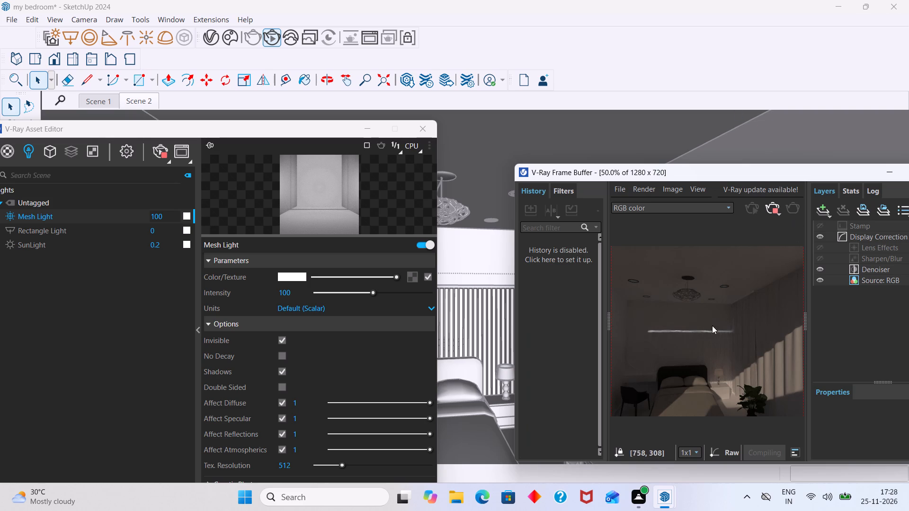
{"action": "scroll", "coordinate": [709, 326], "scroll_direction": "up", "scroll_amount": 2}
{"action": "scroll", "coordinate": [717, 345], "scroll_direction": "down", "scroll_amount": 2}
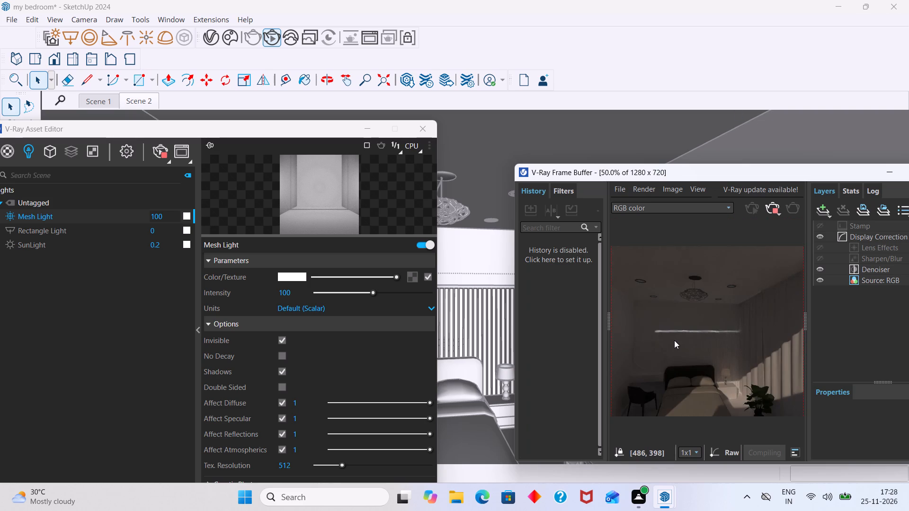
{"action": "scroll", "coordinate": [674, 340], "scroll_direction": "up", "scroll_amount": 1}
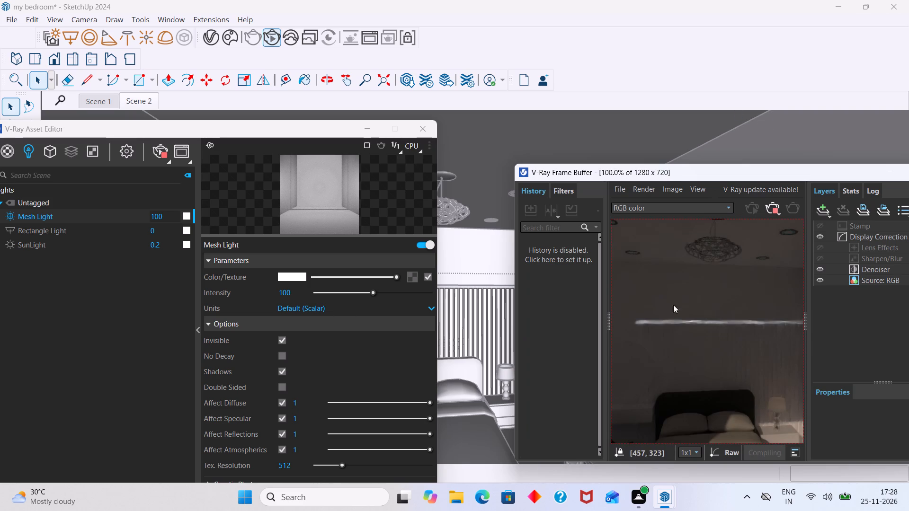
{"action": "middle_click_drag", "start_coordinate": [701, 327], "coordinate": [675, 317]}
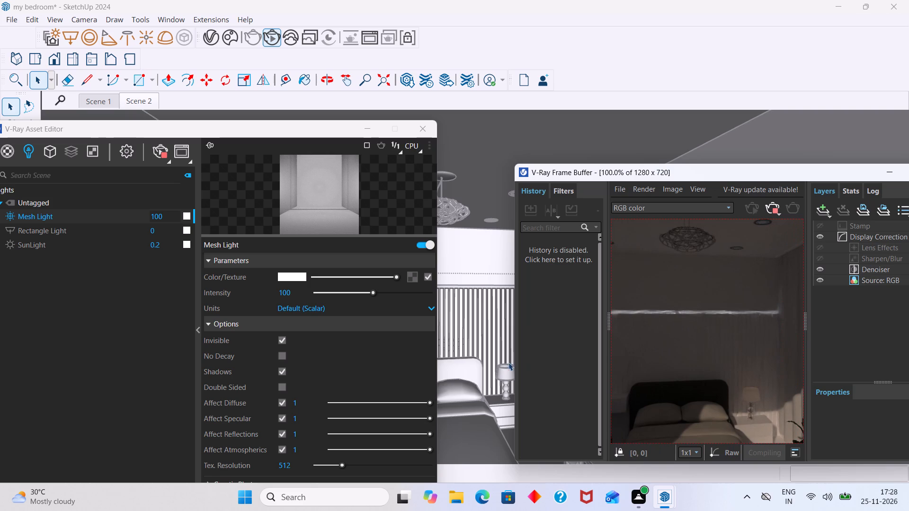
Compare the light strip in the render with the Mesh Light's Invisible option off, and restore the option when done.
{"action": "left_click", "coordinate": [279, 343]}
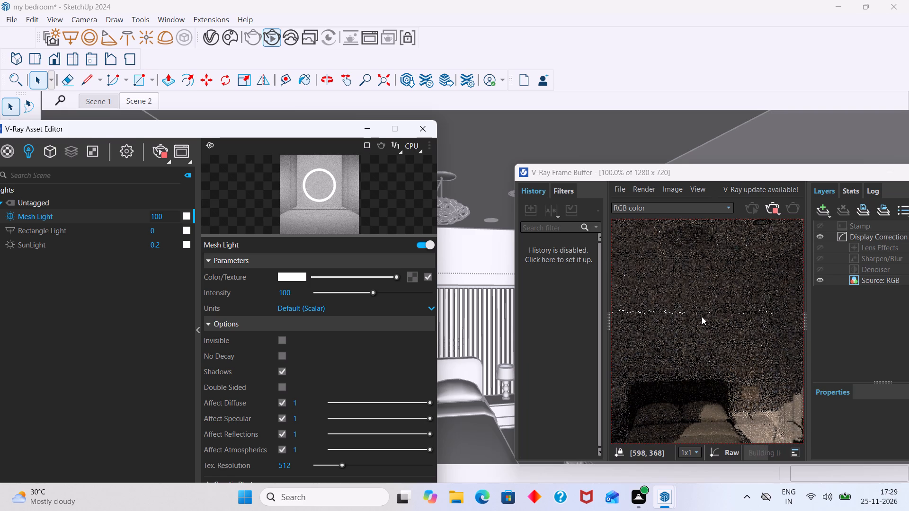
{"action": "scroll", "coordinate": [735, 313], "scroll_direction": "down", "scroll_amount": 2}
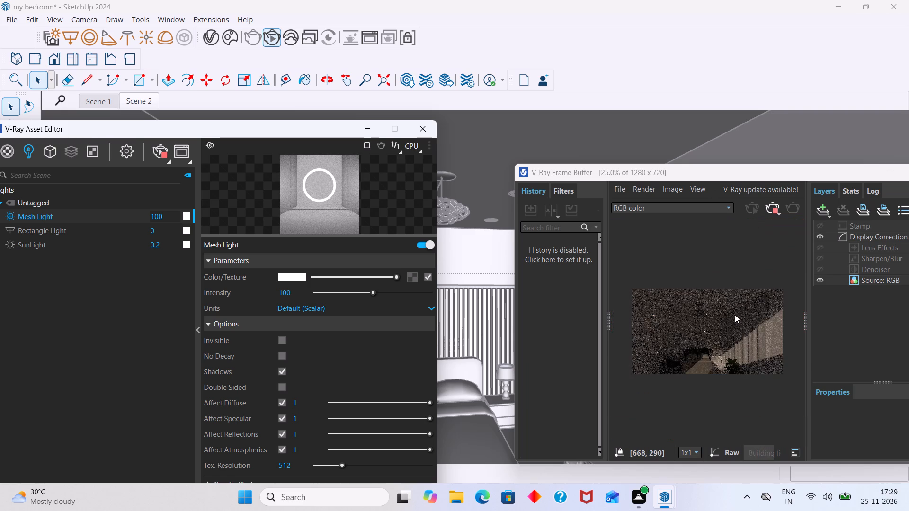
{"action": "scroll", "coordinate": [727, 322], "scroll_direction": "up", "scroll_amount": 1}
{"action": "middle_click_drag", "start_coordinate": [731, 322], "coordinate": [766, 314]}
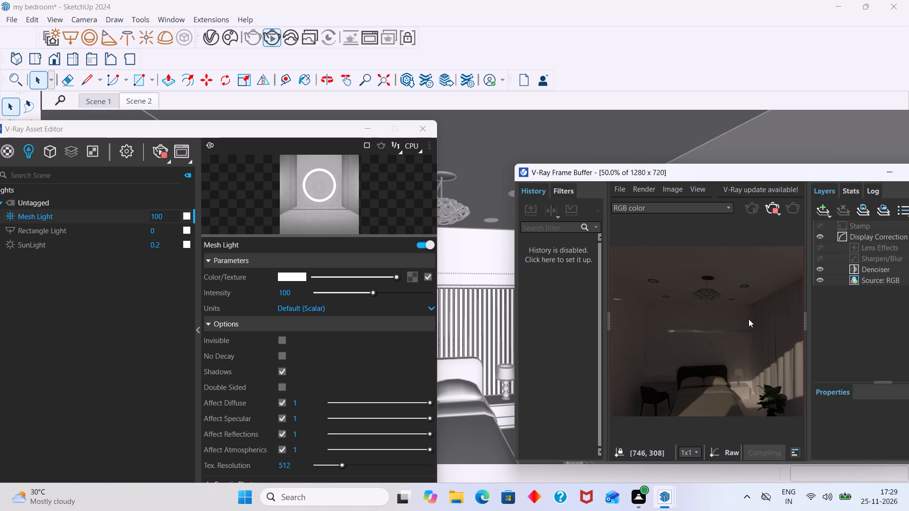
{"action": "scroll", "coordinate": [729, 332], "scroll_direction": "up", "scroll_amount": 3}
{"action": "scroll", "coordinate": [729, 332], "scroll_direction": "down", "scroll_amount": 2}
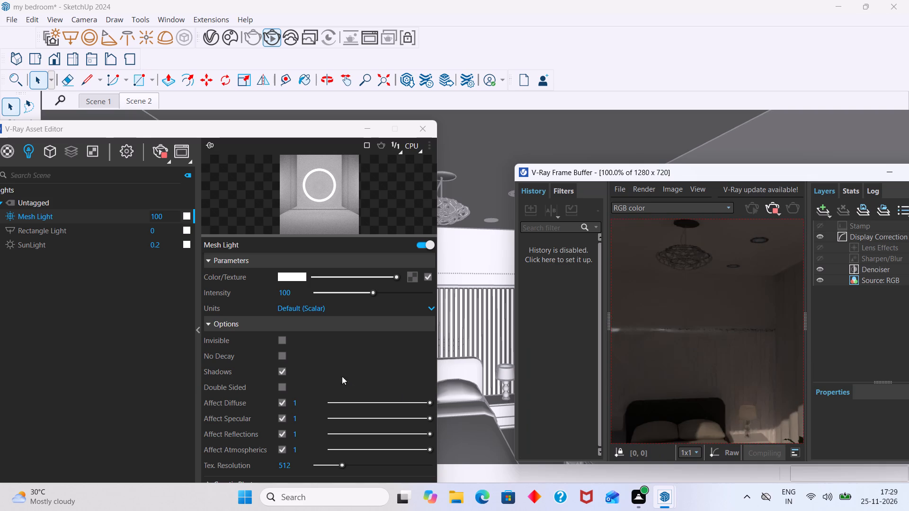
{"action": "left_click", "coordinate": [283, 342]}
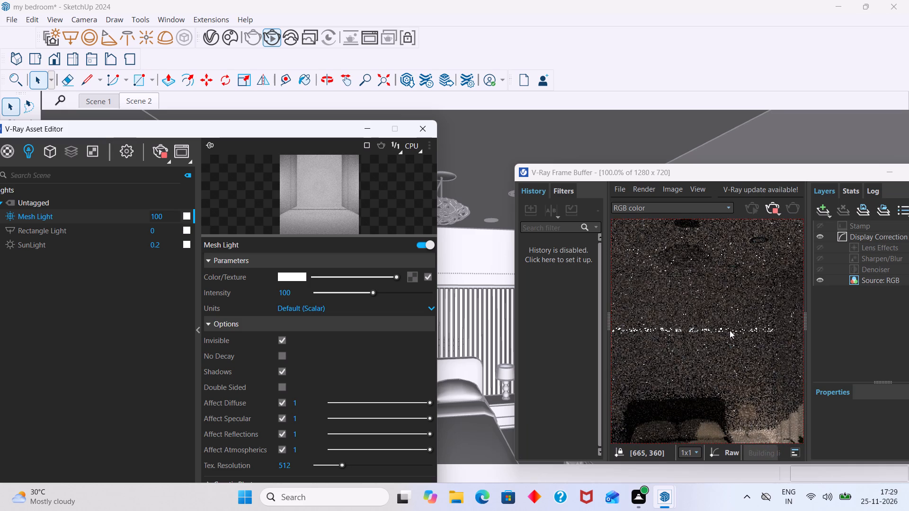
Examine the light strip above the slats in the updated render with the Mesh Light's Invisible option on.
{"action": "scroll", "coordinate": [730, 330], "scroll_direction": "down", "scroll_amount": 1}
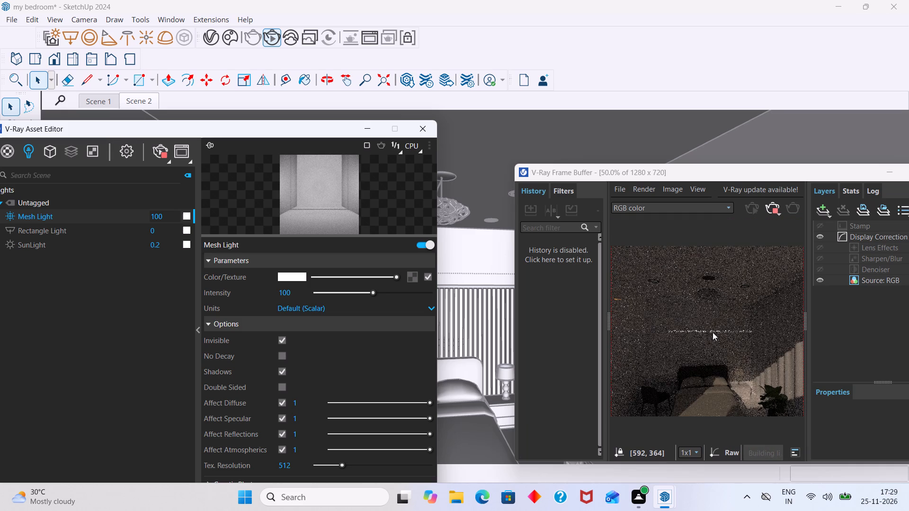
{"action": "scroll", "coordinate": [713, 332], "scroll_direction": "down", "scroll_amount": 1}
{"action": "scroll", "coordinate": [708, 333], "scroll_direction": "up", "scroll_amount": 1}
{"action": "middle_click_drag", "start_coordinate": [708, 333], "coordinate": [708, 318]}
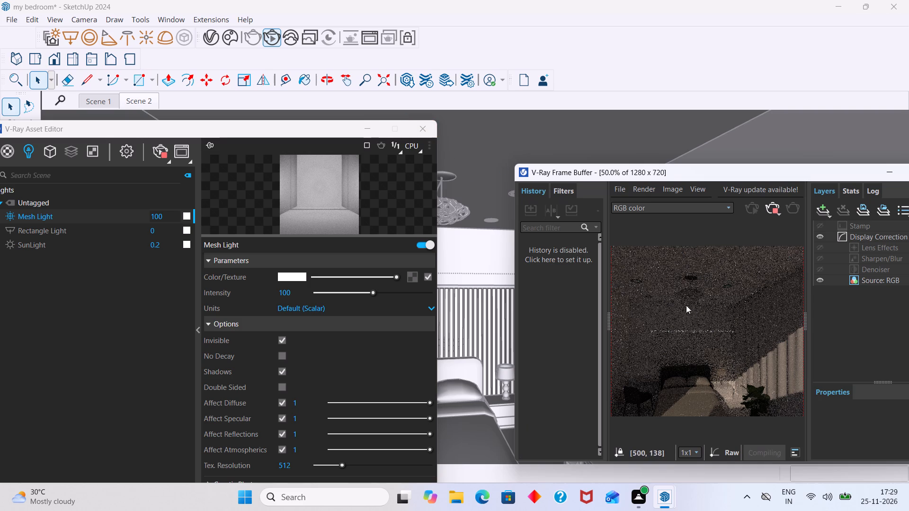
{"action": "scroll", "coordinate": [695, 326], "scroll_direction": "up", "scroll_amount": 2}
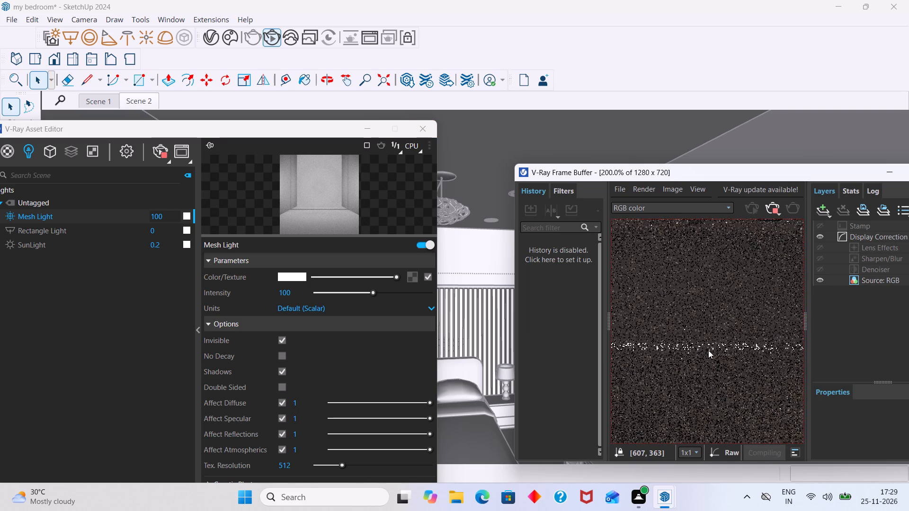
{"action": "scroll", "coordinate": [708, 350], "scroll_direction": "down", "scroll_amount": 1}
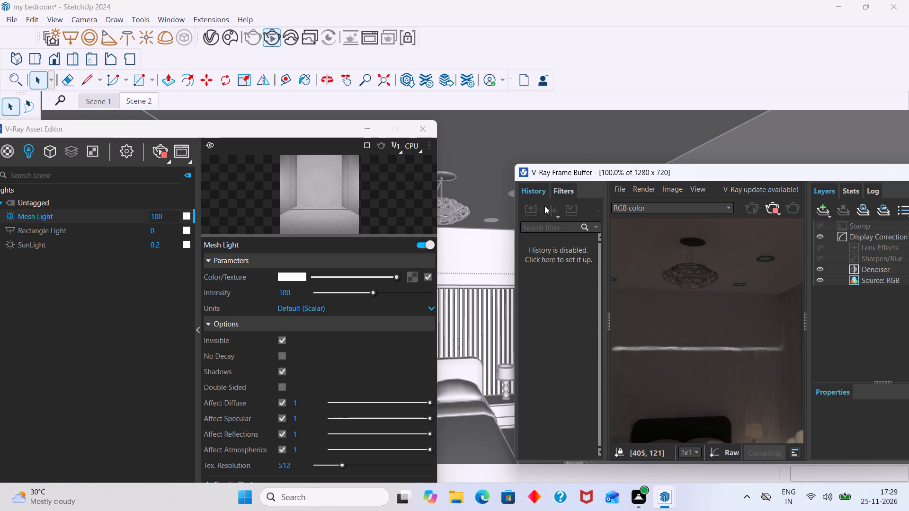
Close the V-Ray Asset Editor and the V-Ray Frame Buffer to clear the model view.
{"action": "left_click", "coordinate": [426, 127]}
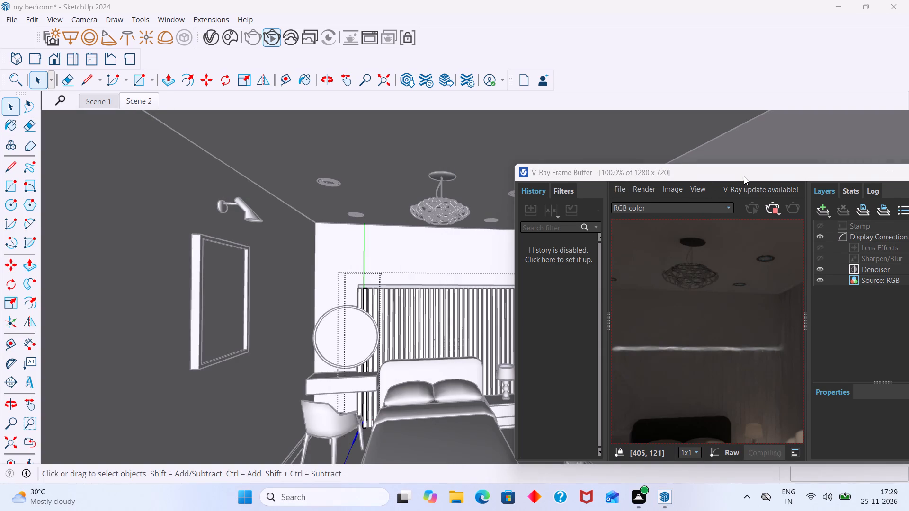
{"action": "left_click_drag", "start_coordinate": [744, 176], "coordinate": [655, 166]}
{"action": "left_click", "coordinate": [855, 161]}
Draw a freestanding upright rectangle about 3' 5 1/2" by 8' 8 1/2" outside the bedroom, beside its side wall.
{"action": "middle_click_drag", "start_coordinate": [601, 260], "coordinate": [587, 311]}
{"action": "scroll", "coordinate": [497, 285], "scroll_direction": "up", "scroll_amount": 1}
{"action": "scroll", "coordinate": [480, 290], "scroll_direction": "down", "scroll_amount": 3}
{"action": "left_click", "coordinate": [558, 188]}
{"action": "scroll", "coordinate": [412, 305], "scroll_direction": "up", "scroll_amount": 3}
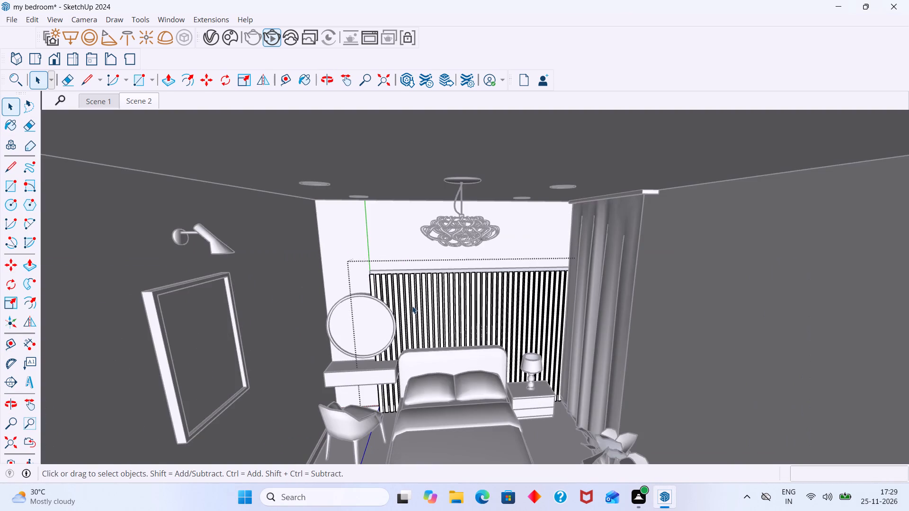
{"action": "scroll", "coordinate": [415, 304], "scroll_direction": "up", "scroll_amount": 1}
{"action": "scroll", "coordinate": [415, 304], "scroll_direction": "down", "scroll_amount": 3}
{"action": "left_click", "coordinate": [677, 128]}
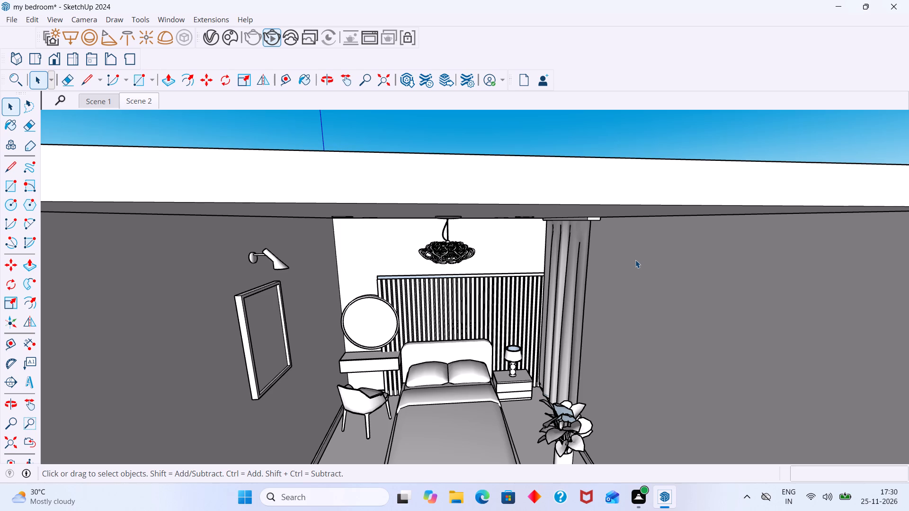
{"action": "scroll", "coordinate": [787, 149], "scroll_direction": "down", "scroll_amount": 14}
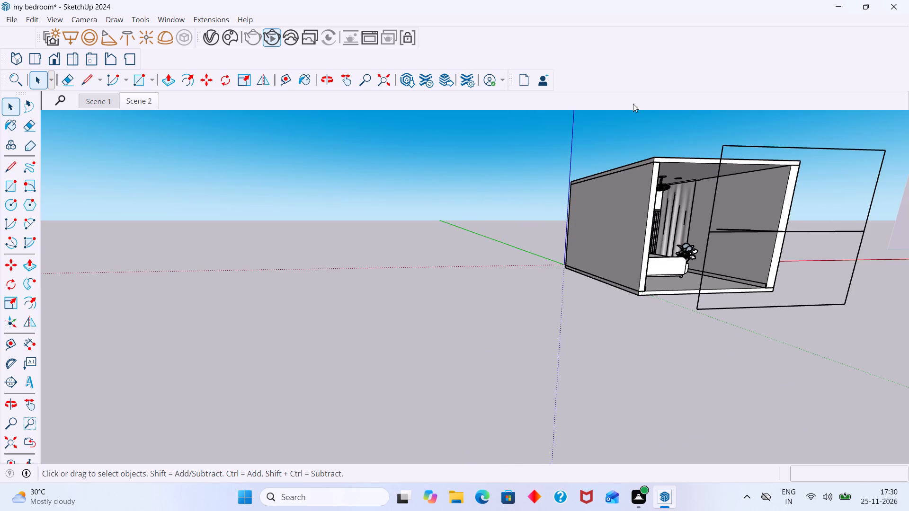
{"action": "key", "text": "r"}
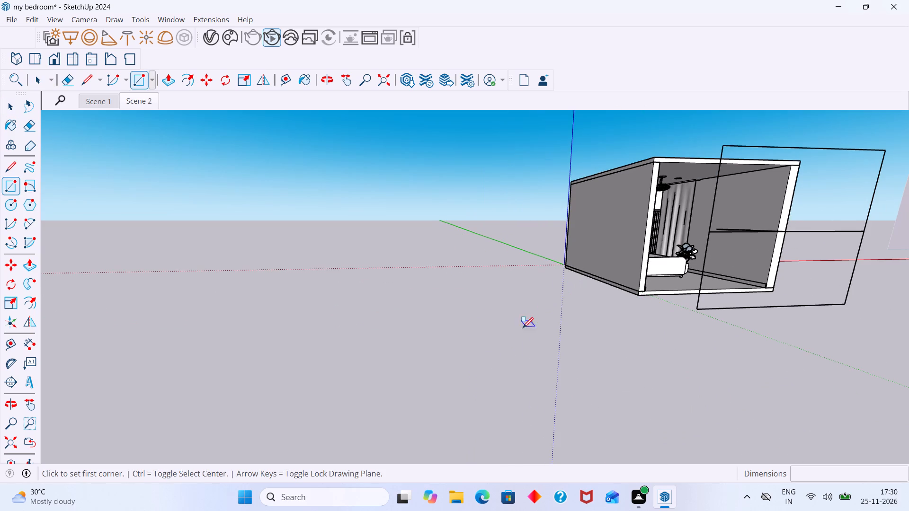
{"action": "left_click", "coordinate": [413, 305]}
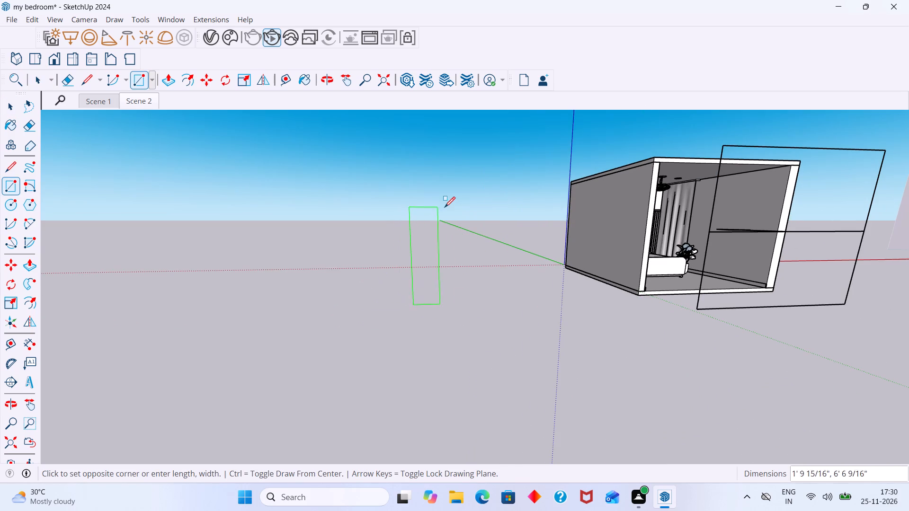
{"action": "left_click", "coordinate": [462, 173]}
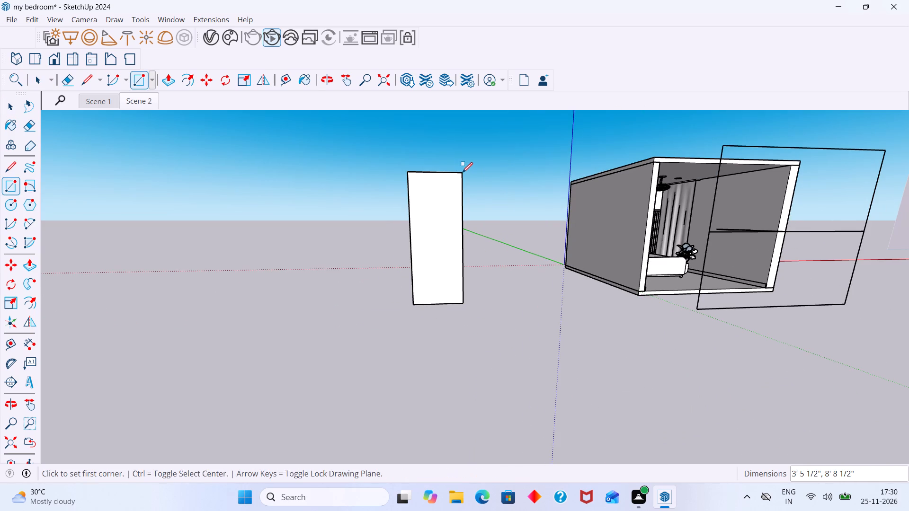
{"action": "key", "text": "space"}
Enable the CNC Panel Pro extension's tools.
{"action": "right_click", "coordinate": [623, 52]}
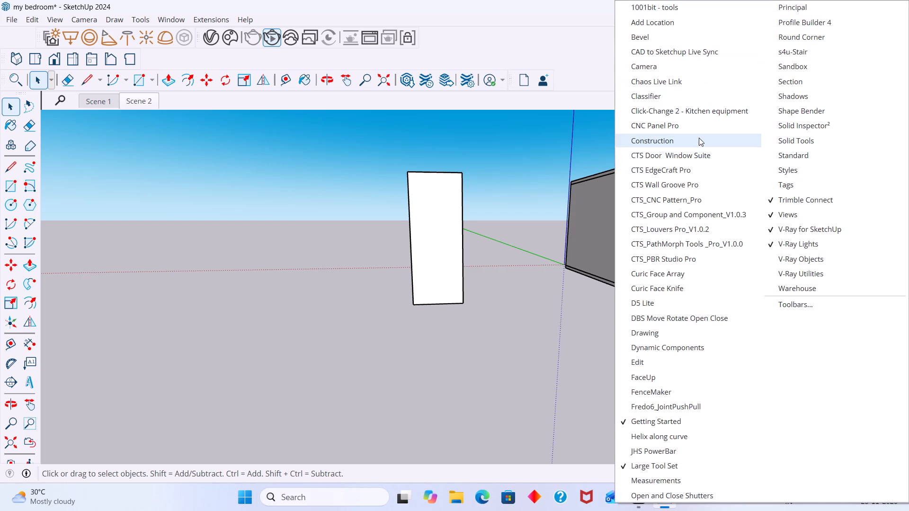
{"action": "left_click", "coordinate": [647, 123]}
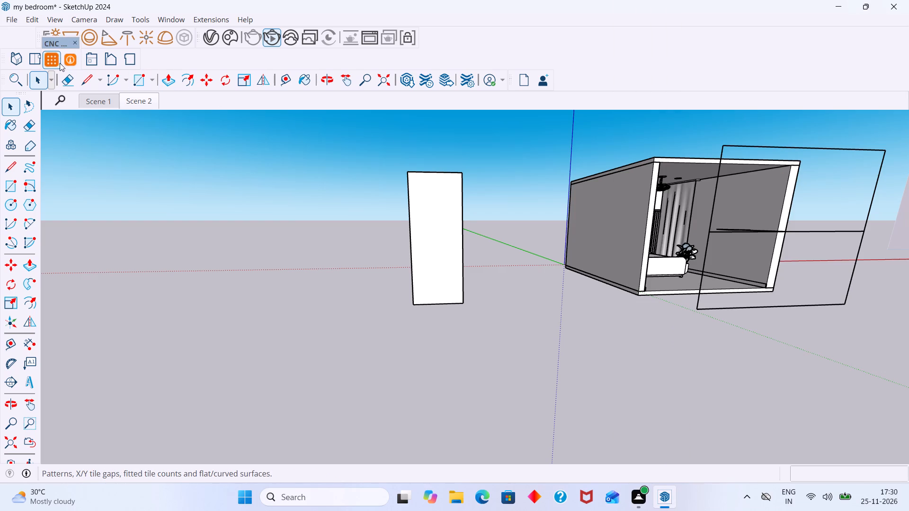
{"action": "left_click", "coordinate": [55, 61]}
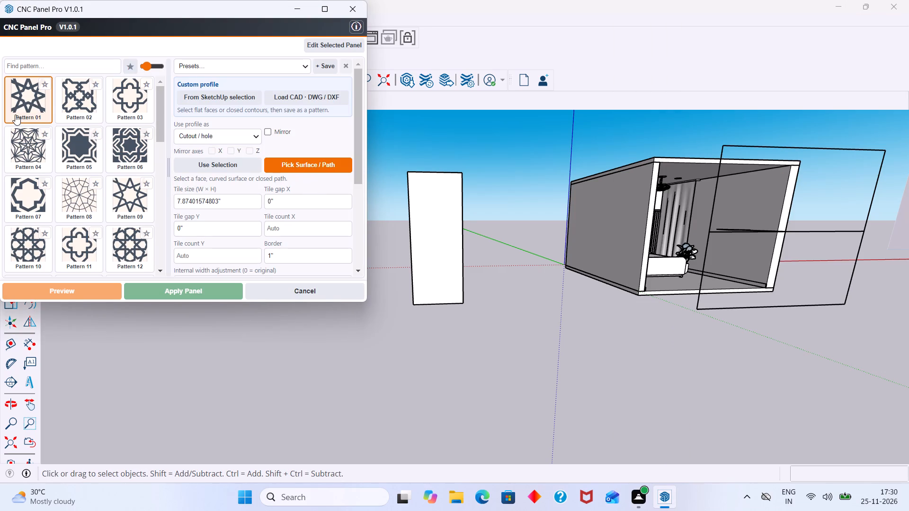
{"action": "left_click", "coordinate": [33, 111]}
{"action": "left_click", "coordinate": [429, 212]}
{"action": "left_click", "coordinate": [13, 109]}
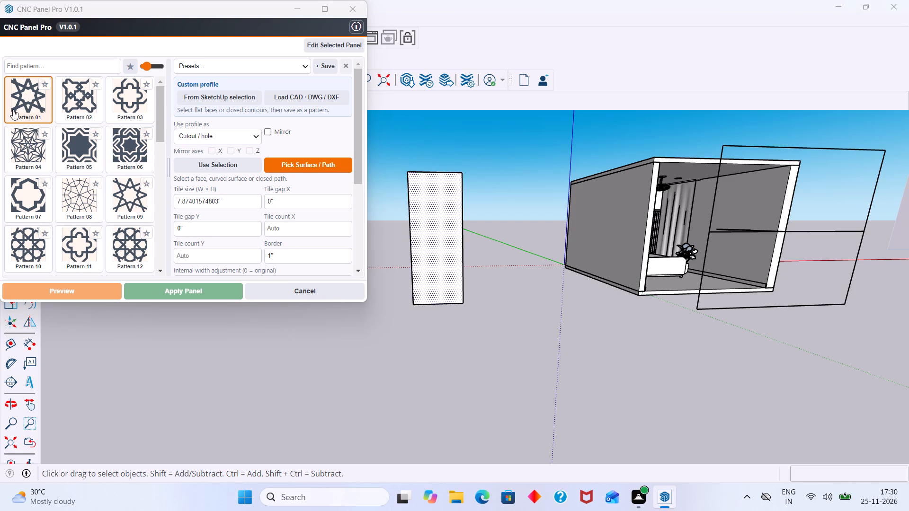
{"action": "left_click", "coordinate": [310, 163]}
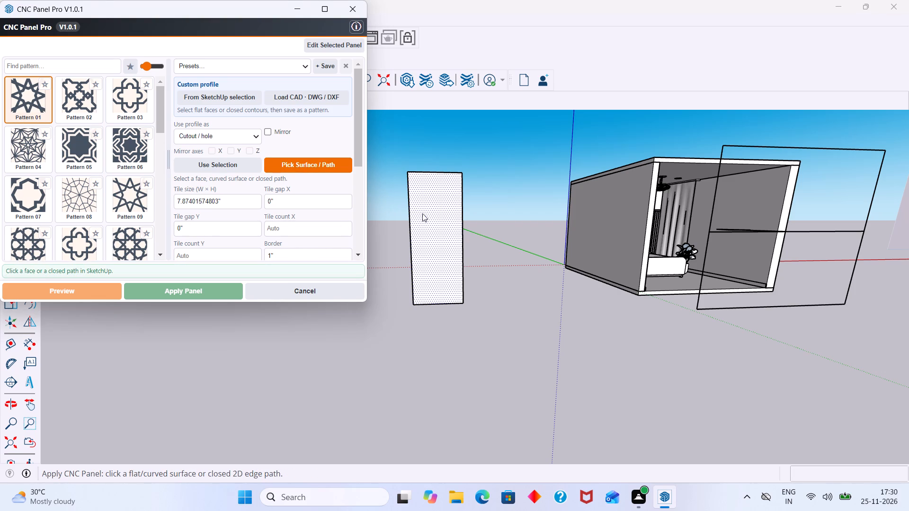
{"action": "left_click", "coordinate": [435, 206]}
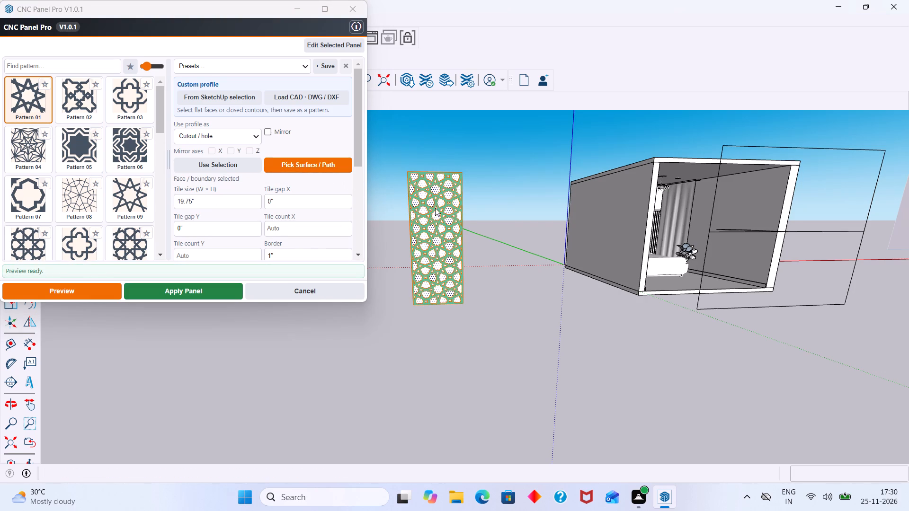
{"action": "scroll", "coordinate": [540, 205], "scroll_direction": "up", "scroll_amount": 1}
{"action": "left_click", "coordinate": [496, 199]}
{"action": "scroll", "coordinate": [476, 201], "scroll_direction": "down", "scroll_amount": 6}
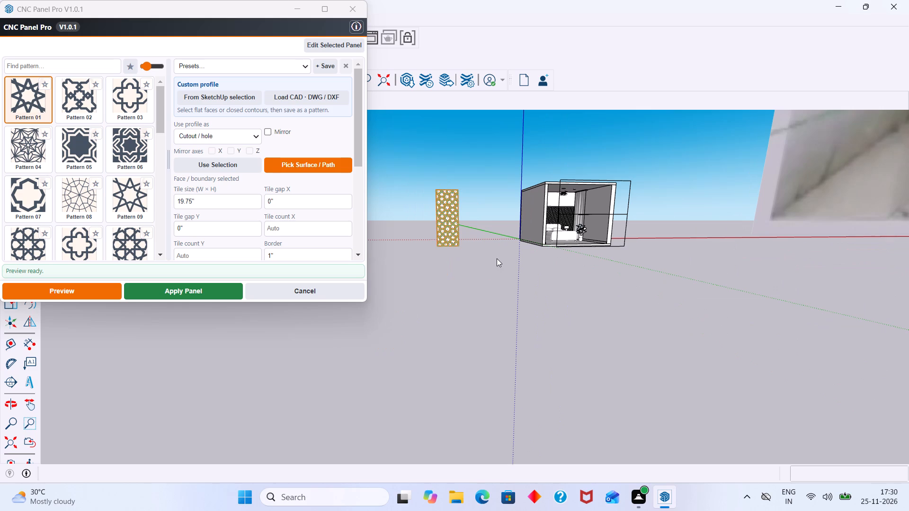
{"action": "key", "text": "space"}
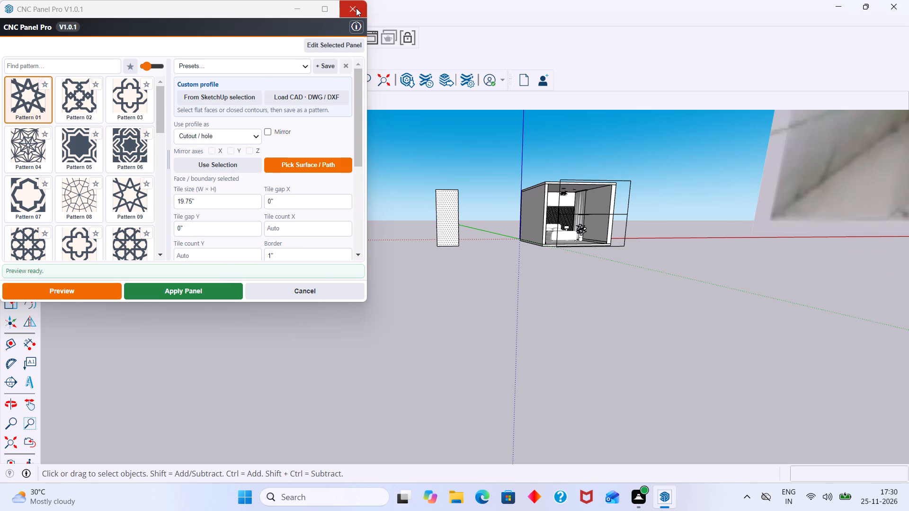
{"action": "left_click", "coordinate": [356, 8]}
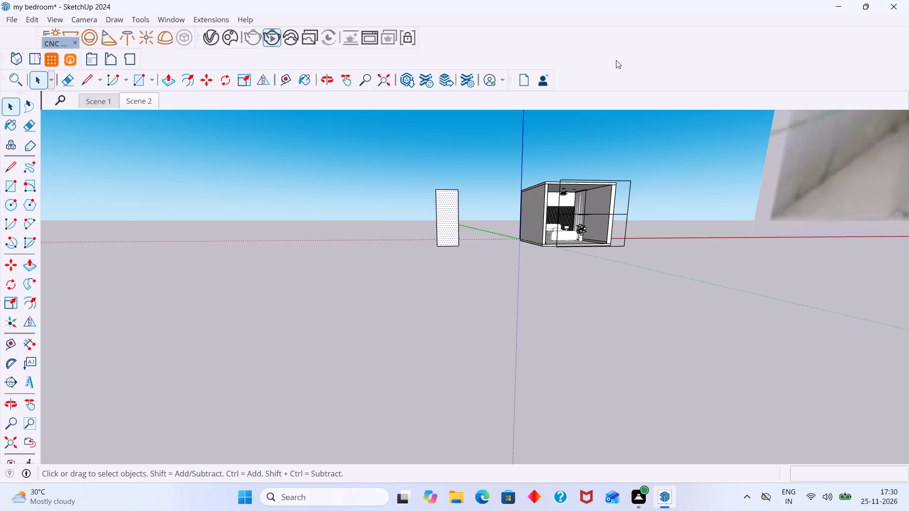
Create a CNC panel on the upright rectangle with CNC Panel Pro, using Pattern 01 as a Cutout / hole profile.
{"action": "left_click", "coordinate": [55, 61]}
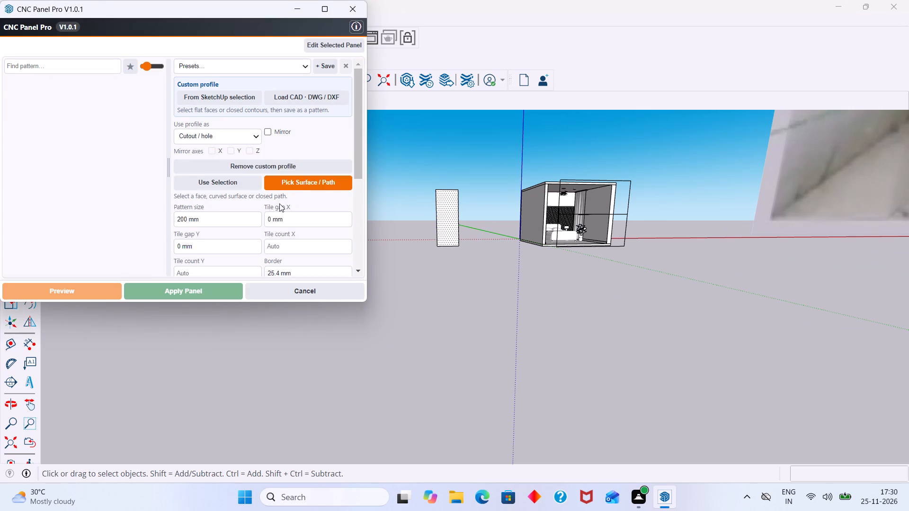
{"action": "left_click", "coordinate": [42, 109]}
{"action": "left_click", "coordinate": [308, 165]}
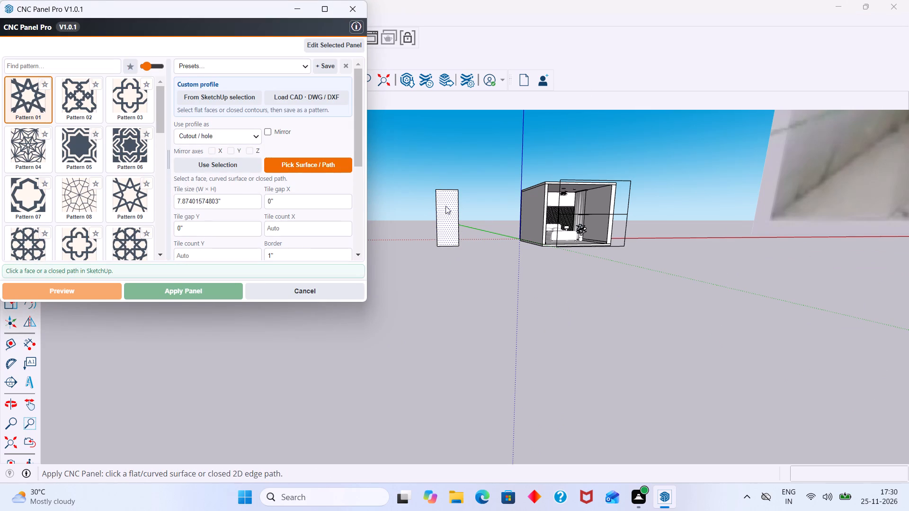
{"action": "left_click", "coordinate": [449, 218]}
{"action": "scroll", "coordinate": [435, 214], "scroll_direction": "up", "scroll_amount": 1}
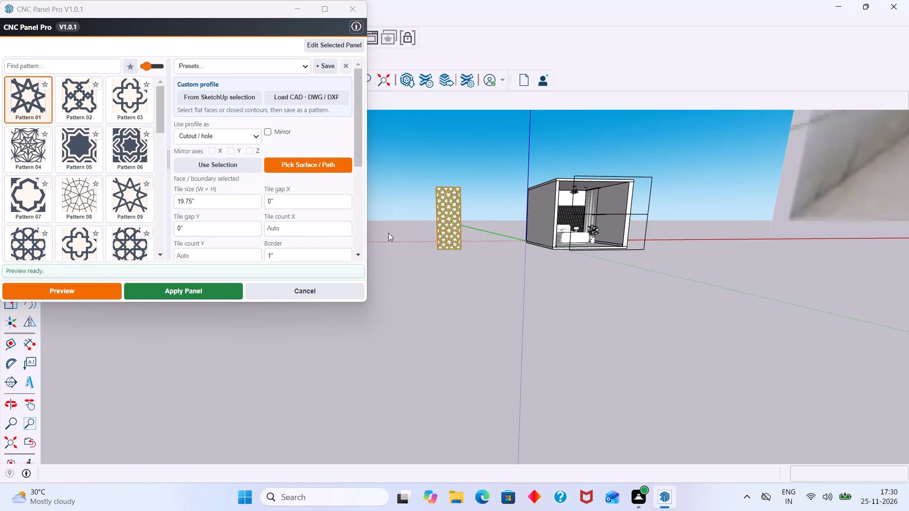
{"action": "left_click", "coordinate": [208, 291]}
{"action": "scroll", "coordinate": [495, 213], "scroll_direction": "up", "scroll_amount": 4}
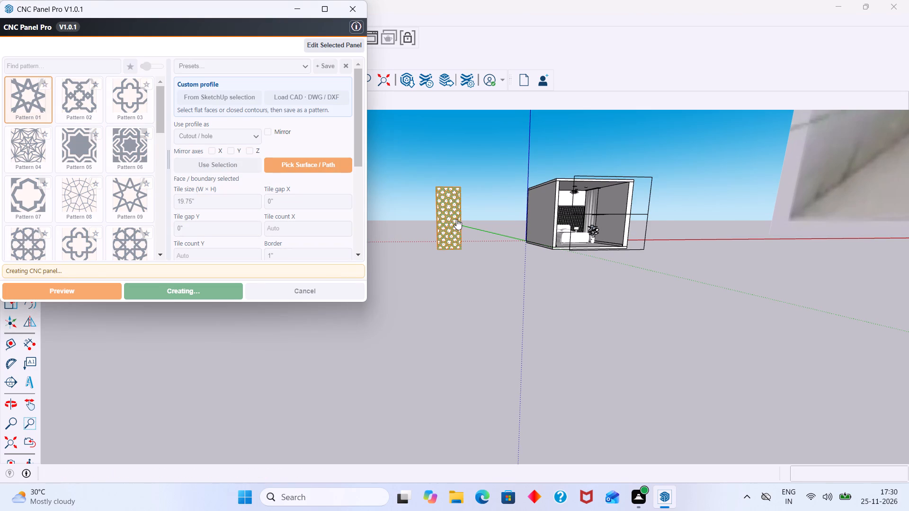
{"action": "scroll", "coordinate": [461, 204], "scroll_direction": "up", "scroll_amount": 20}
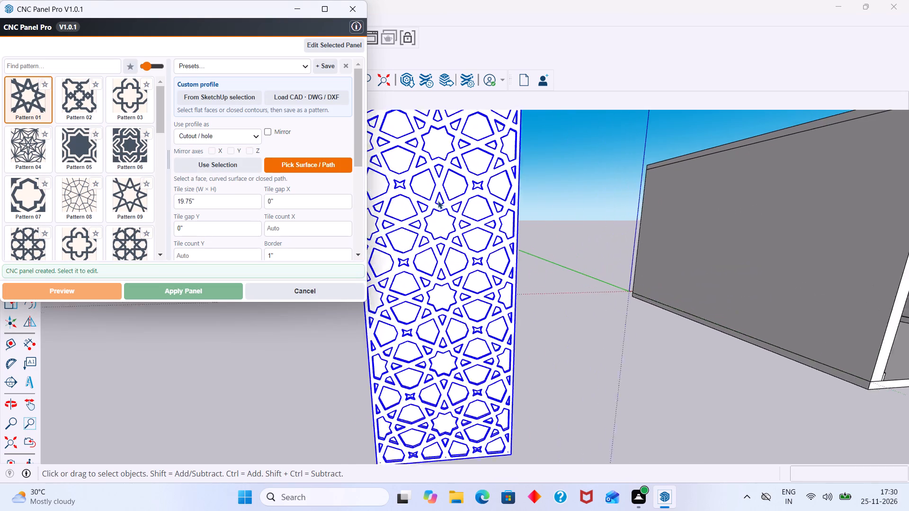
Delete the original solid rectangle face behind the CNC panel so its cutouts are open.
{"action": "scroll", "coordinate": [438, 201], "scroll_direction": "up", "scroll_amount": 2}
{"action": "left_click", "coordinate": [425, 177]}
{"action": "key", "text": "Delete"}
{"action": "scroll", "coordinate": [465, 214], "scroll_direction": "down", "scroll_amount": 4}
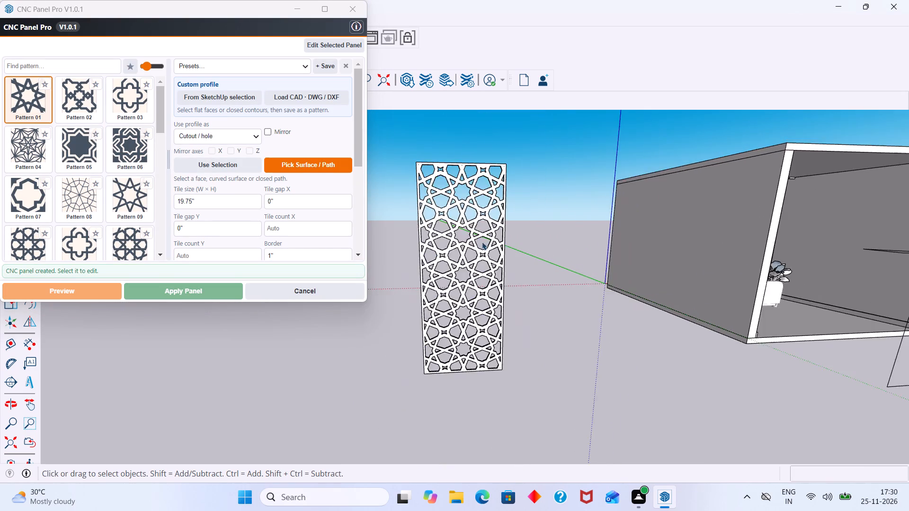
{"action": "scroll", "coordinate": [482, 242], "scroll_direction": "down", "scroll_amount": 8}
{"action": "left_click", "coordinate": [512, 313]}
{"action": "scroll", "coordinate": [459, 257], "scroll_direction": "up", "scroll_amount": 9}
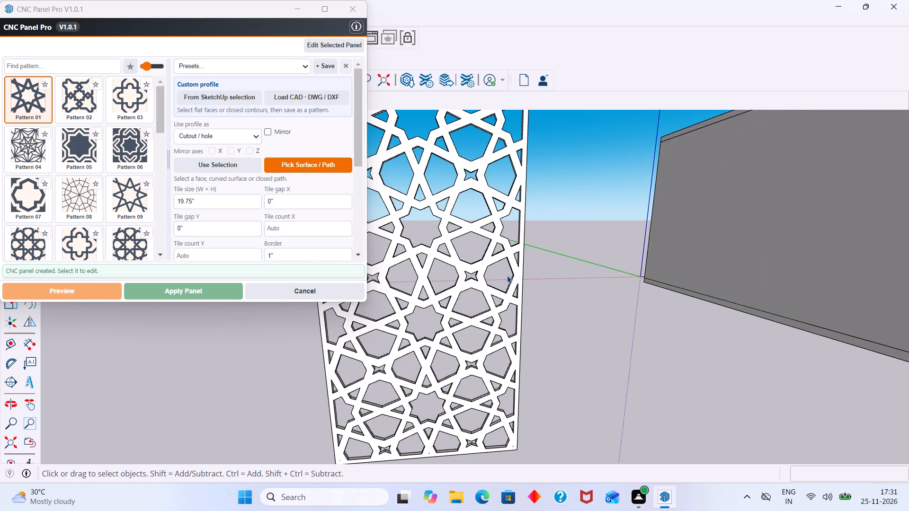
{"action": "scroll", "coordinate": [508, 277], "scroll_direction": "down", "scroll_amount": 1}
{"action": "middle_click_drag", "start_coordinate": [508, 290], "coordinate": [555, 301]}
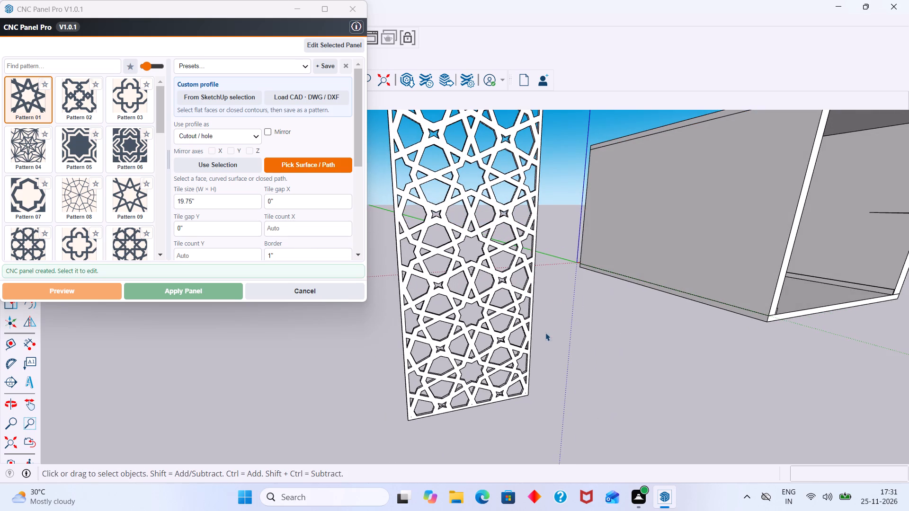
{"action": "left_click", "coordinate": [557, 359]}
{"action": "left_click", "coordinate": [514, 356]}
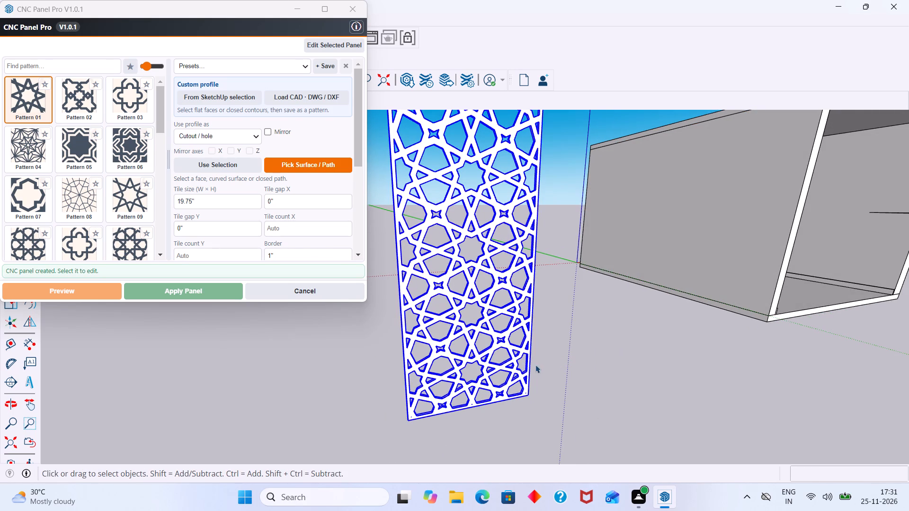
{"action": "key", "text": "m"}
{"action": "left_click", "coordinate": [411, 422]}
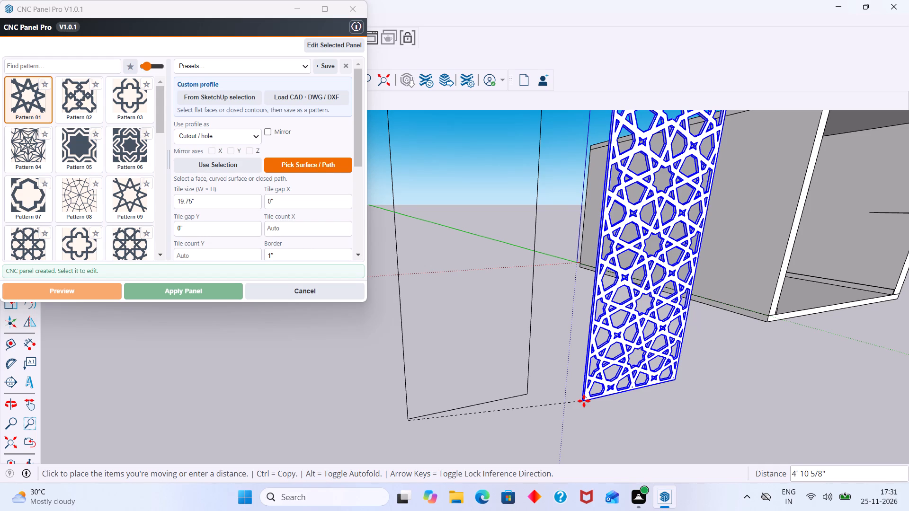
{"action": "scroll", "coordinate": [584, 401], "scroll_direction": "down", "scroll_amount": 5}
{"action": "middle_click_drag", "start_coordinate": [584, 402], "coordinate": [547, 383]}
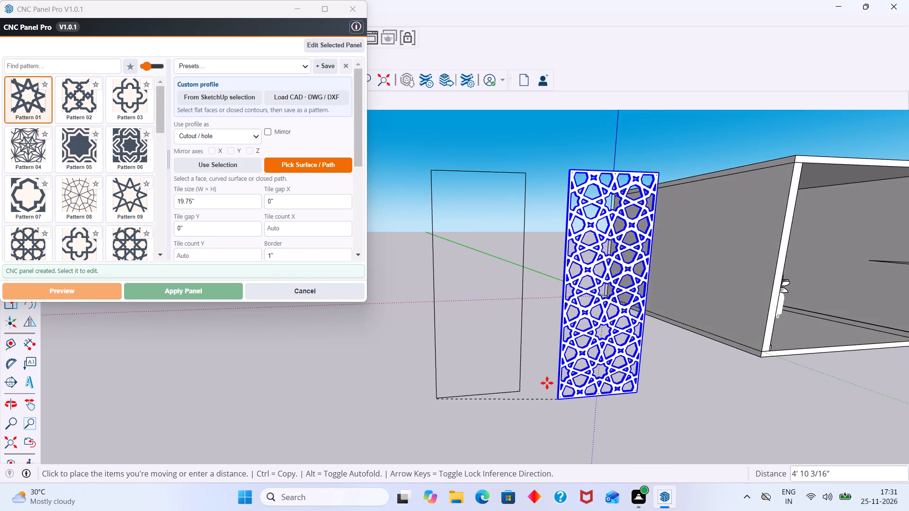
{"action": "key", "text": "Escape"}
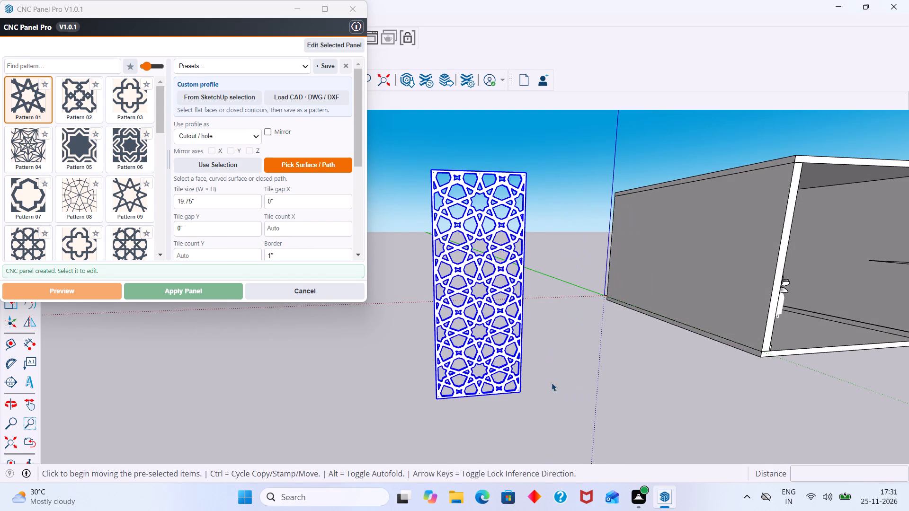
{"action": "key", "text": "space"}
Close the CNC Panel Pro window.
{"action": "scroll", "coordinate": [531, 353], "scroll_direction": "down", "scroll_amount": 2}
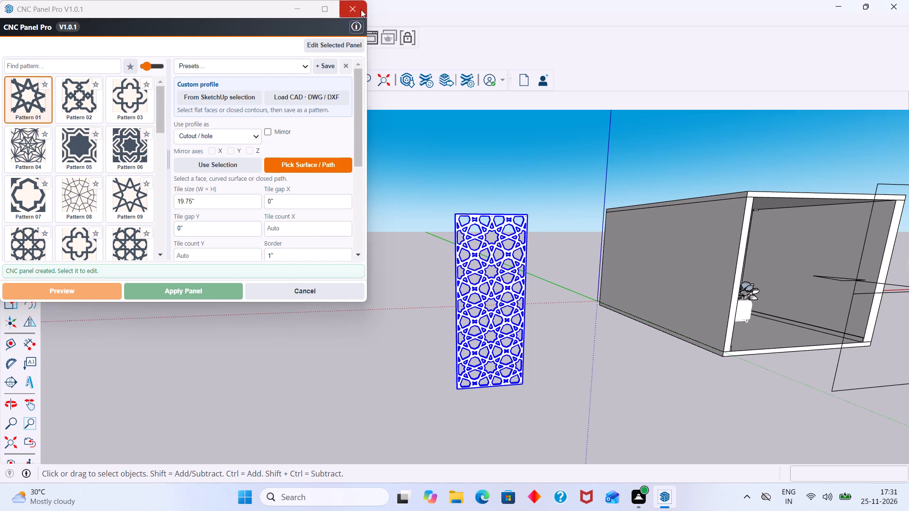
{"action": "left_click", "coordinate": [361, 9]}
Examine the star-patterned CNC panel and its cutouts from close up and farther away.
{"action": "scroll", "coordinate": [492, 208], "scroll_direction": "down", "scroll_amount": 7}
{"action": "left_click", "coordinate": [466, 335]}
{"action": "scroll", "coordinate": [481, 293], "scroll_direction": "up", "scroll_amount": 4}
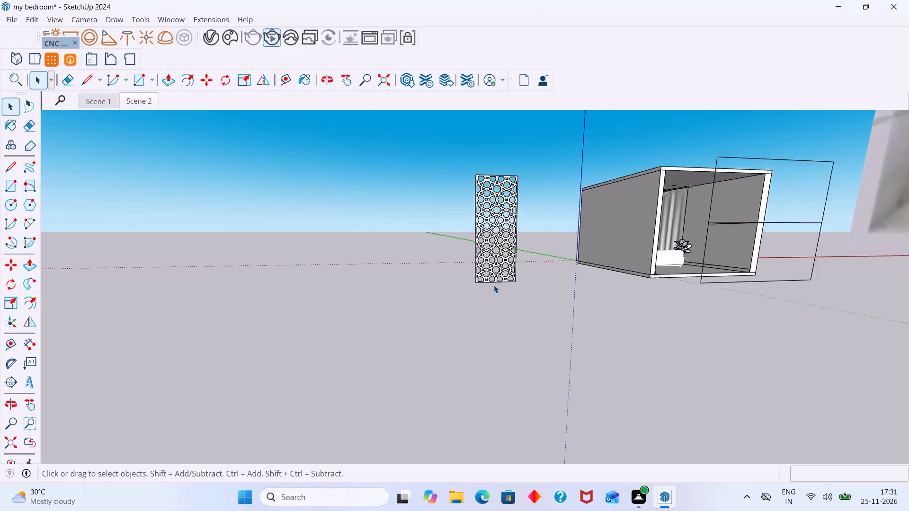
{"action": "scroll", "coordinate": [494, 285], "scroll_direction": "up", "scroll_amount": 3}
{"action": "middle_click_drag", "start_coordinate": [486, 287], "coordinate": [449, 318]}
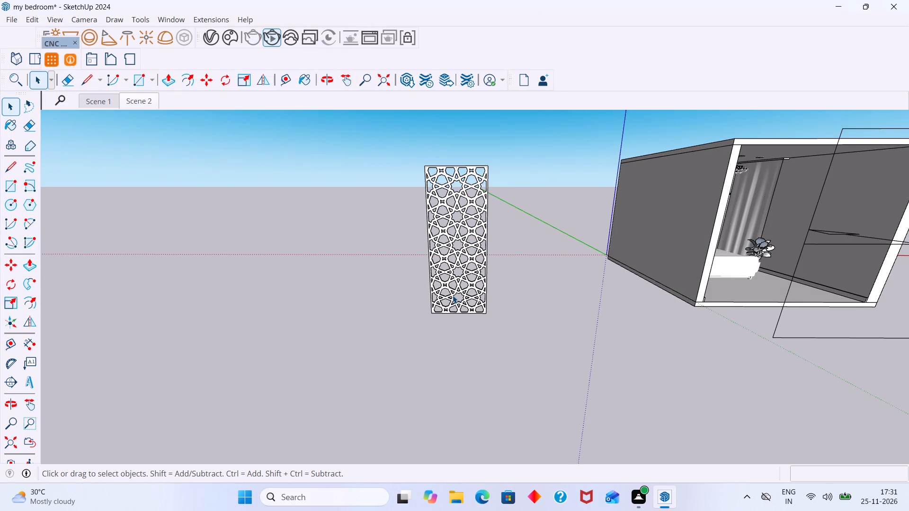
{"action": "scroll", "coordinate": [453, 295], "scroll_direction": "down", "scroll_amount": 4}
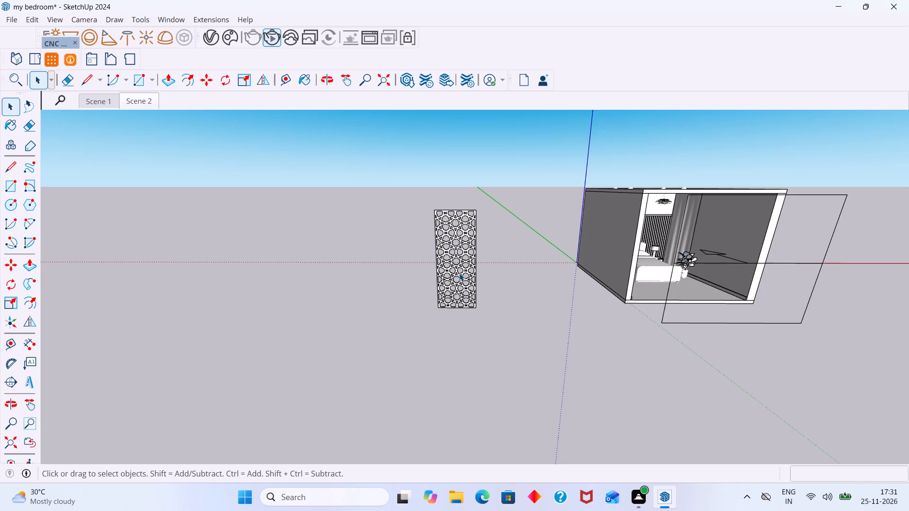
{"action": "scroll", "coordinate": [461, 271], "scroll_direction": "up", "scroll_amount": 11}
{"action": "left_click", "coordinate": [472, 219]}
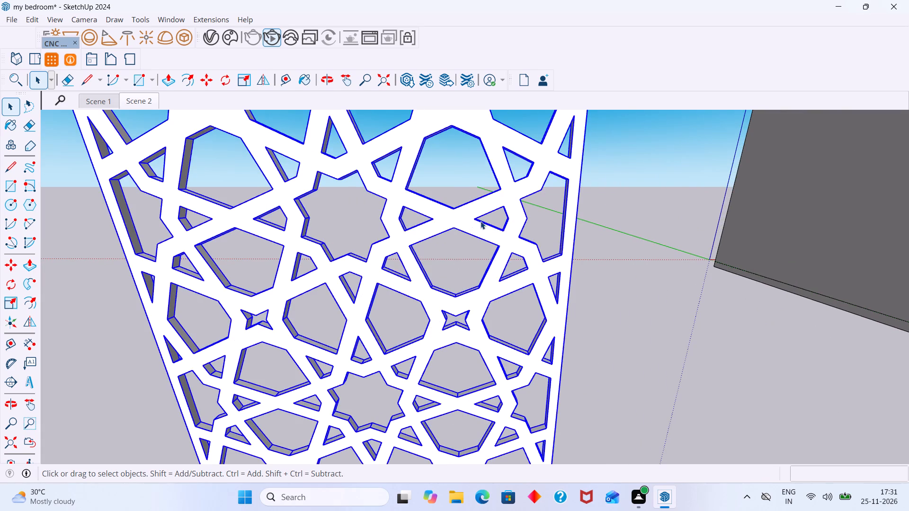
{"action": "scroll", "coordinate": [484, 228], "scroll_direction": "down", "scroll_amount": 13}
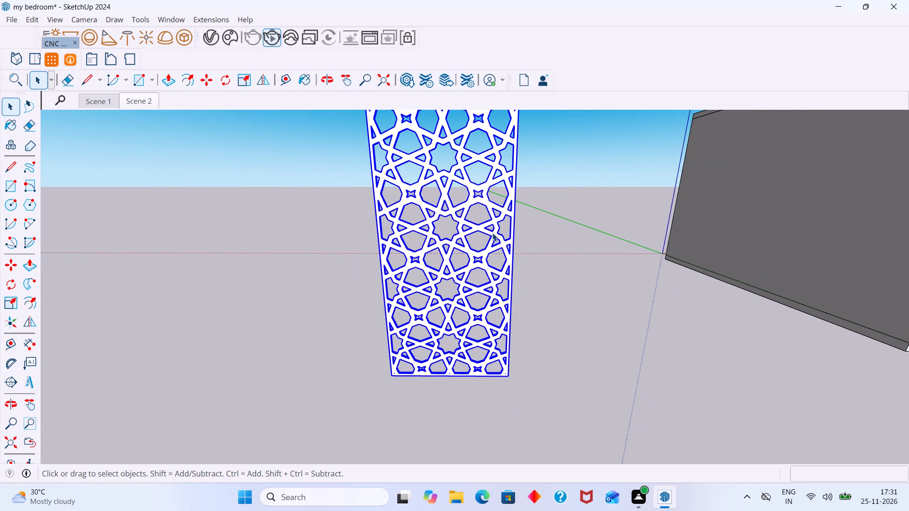
Delete the star-patterned CNC panel together with the leftover rectangle outline beside the bedroom.
{"action": "key", "text": "Delete"}
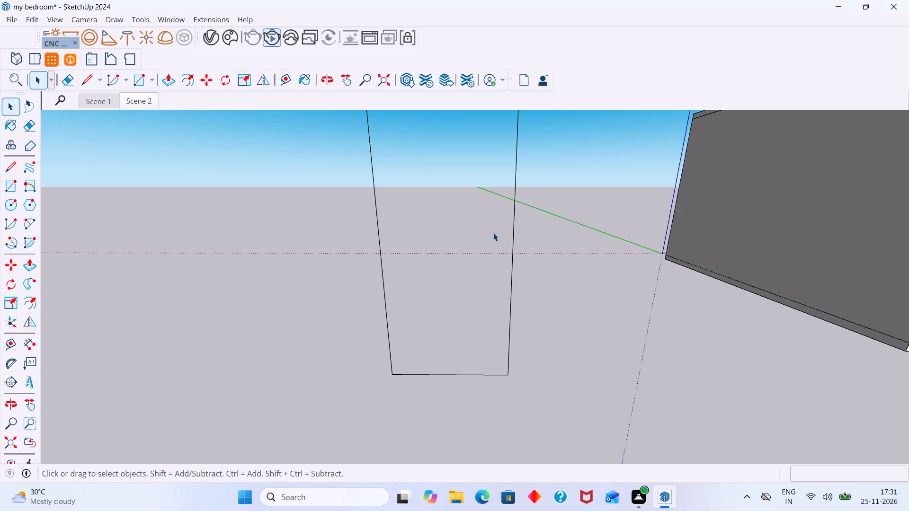
{"action": "scroll", "coordinate": [482, 287], "scroll_direction": "down", "scroll_amount": 5}
{"action": "left_click_drag", "start_coordinate": [533, 337], "coordinate": [449, 184]}
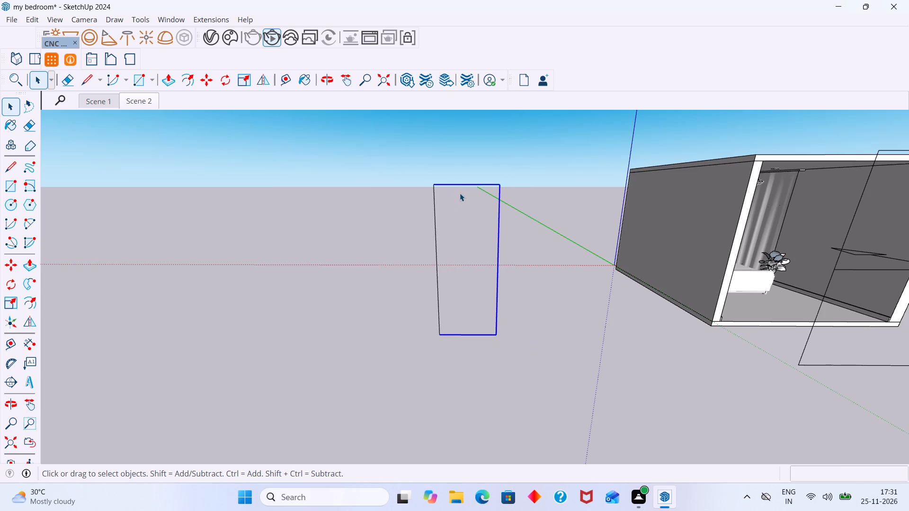
{"action": "key", "text": "Delete"}
{"action": "left_click_drag", "start_coordinate": [484, 297], "coordinate": [390, 198]}
{"action": "key", "text": "Delete"}
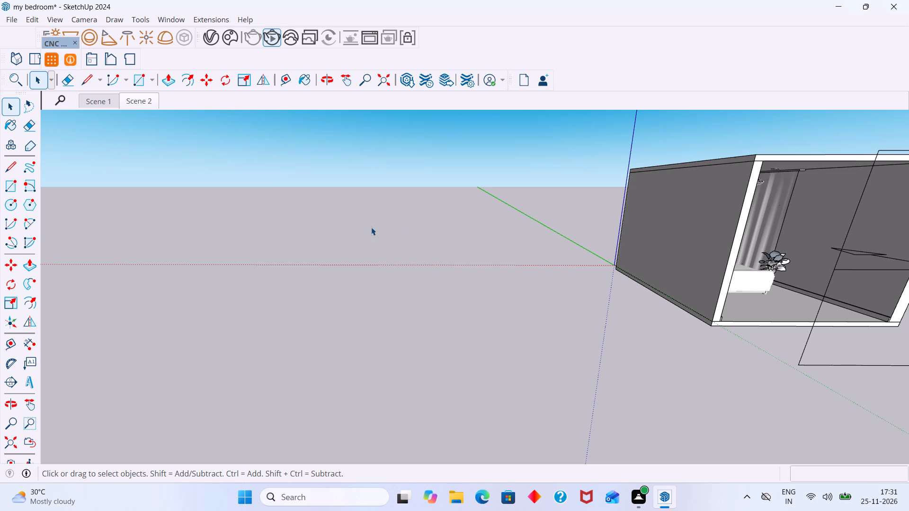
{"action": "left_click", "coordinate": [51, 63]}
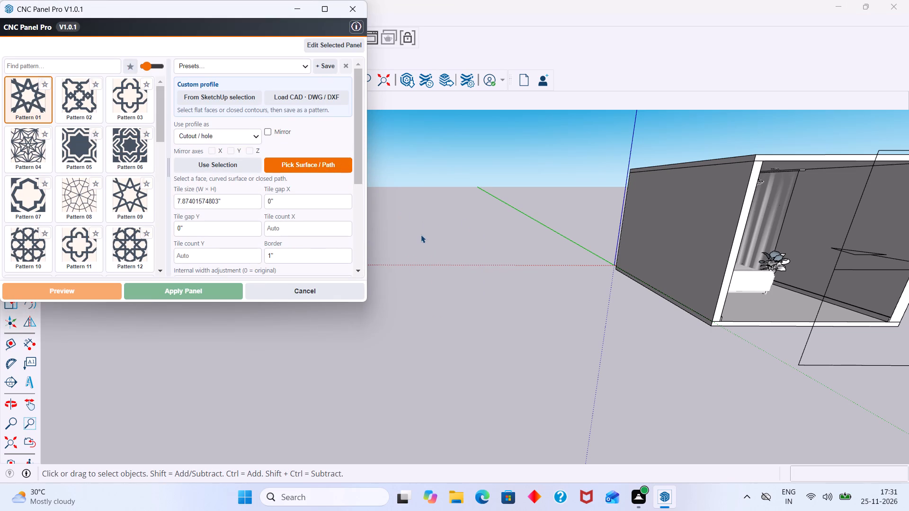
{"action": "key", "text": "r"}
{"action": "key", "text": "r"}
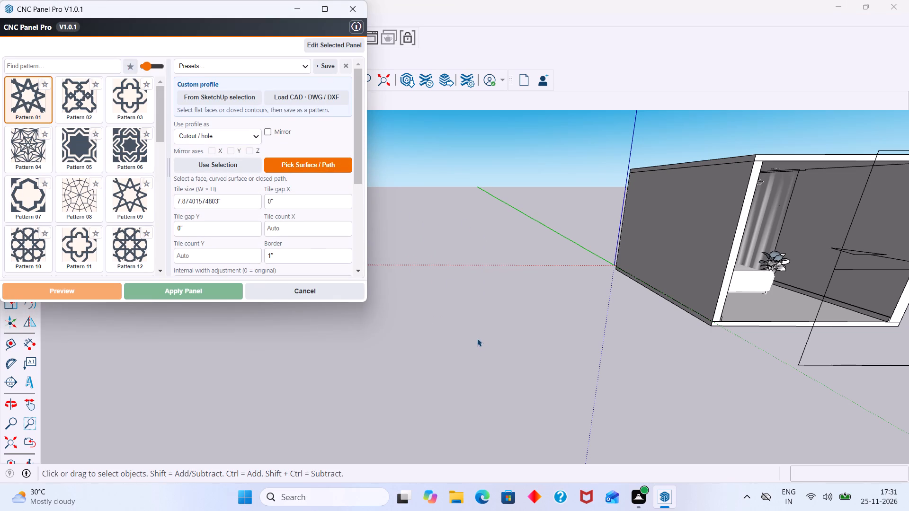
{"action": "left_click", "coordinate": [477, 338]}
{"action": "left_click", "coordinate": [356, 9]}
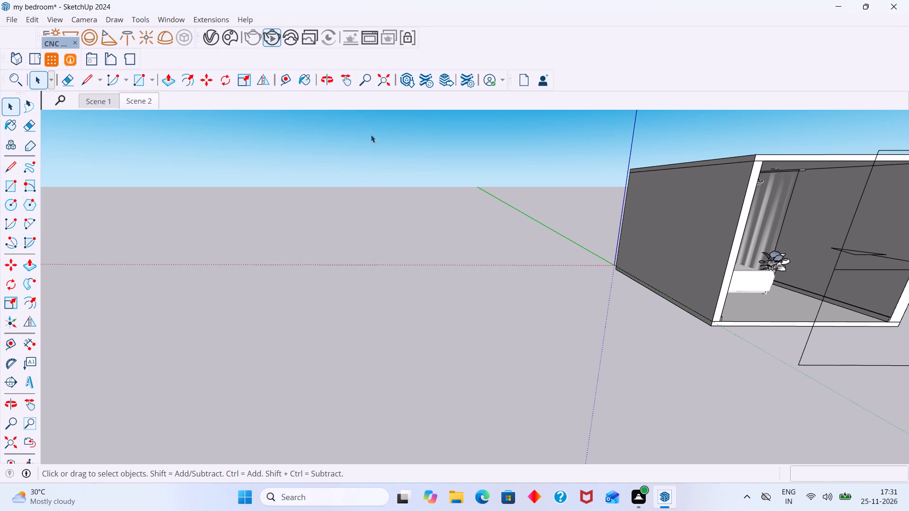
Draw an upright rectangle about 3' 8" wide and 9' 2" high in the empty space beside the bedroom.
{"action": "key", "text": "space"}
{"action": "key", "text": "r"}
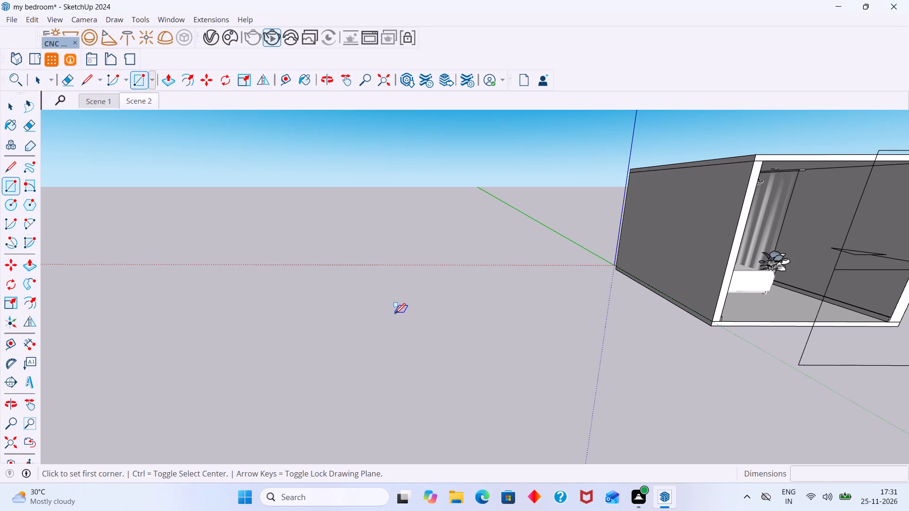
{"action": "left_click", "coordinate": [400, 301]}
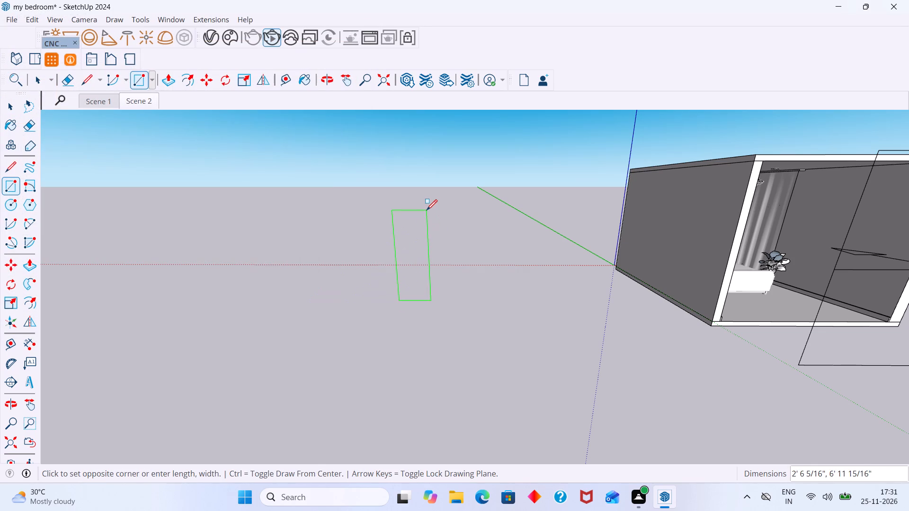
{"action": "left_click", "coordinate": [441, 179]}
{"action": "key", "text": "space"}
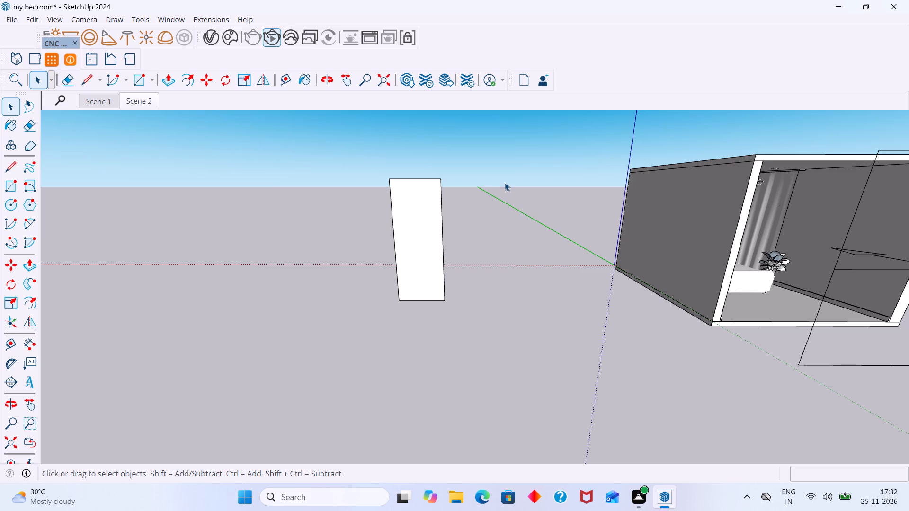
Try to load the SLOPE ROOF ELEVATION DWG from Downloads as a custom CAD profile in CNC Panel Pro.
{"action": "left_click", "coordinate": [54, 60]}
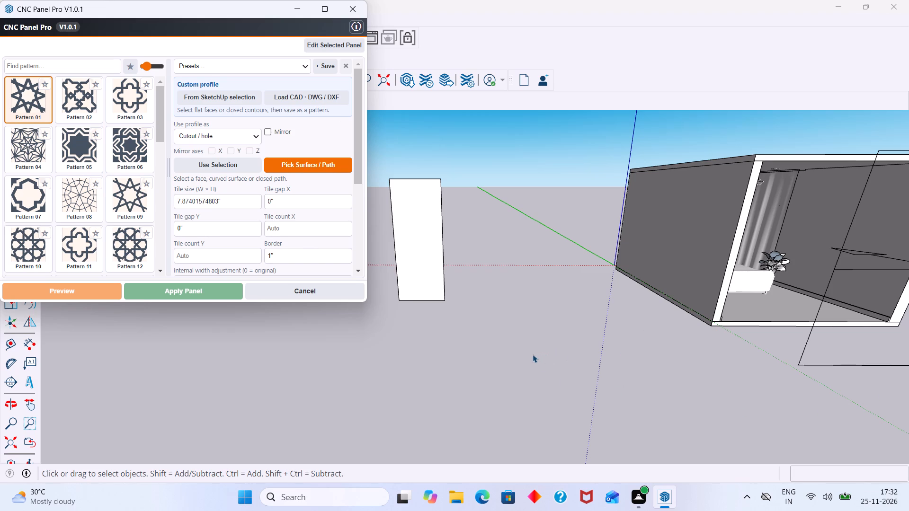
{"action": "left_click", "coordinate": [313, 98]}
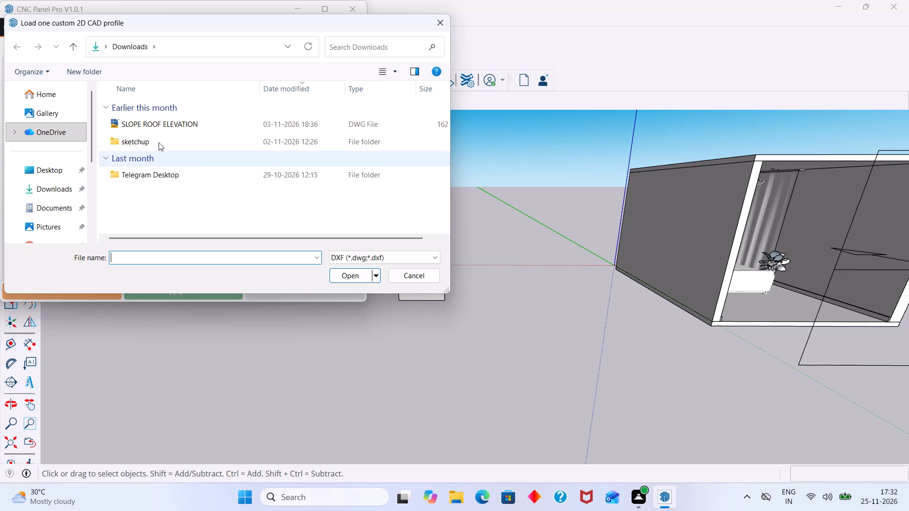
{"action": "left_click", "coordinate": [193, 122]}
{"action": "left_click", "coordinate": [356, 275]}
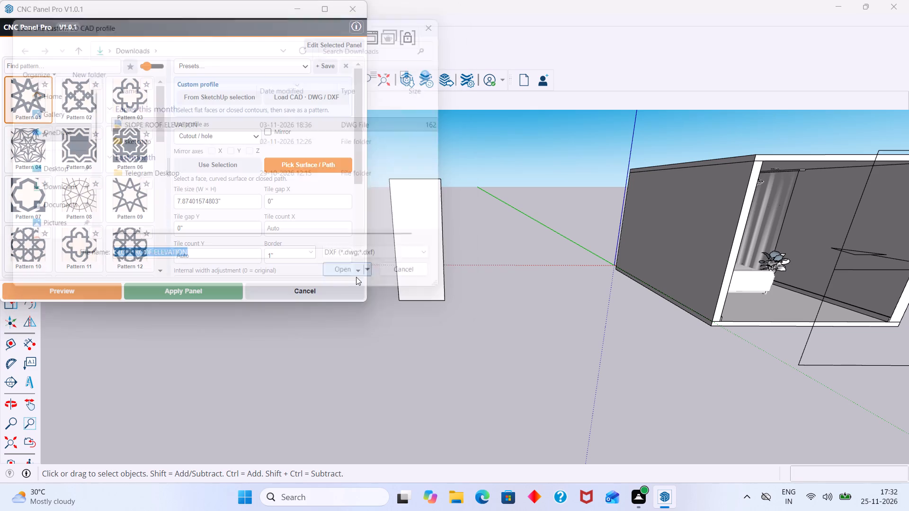
Examine the imported CAD floor plans and drawings around the model, and close CNC Panel Pro.
{"action": "scroll", "coordinate": [509, 273], "scroll_direction": "down", "scroll_amount": 6}
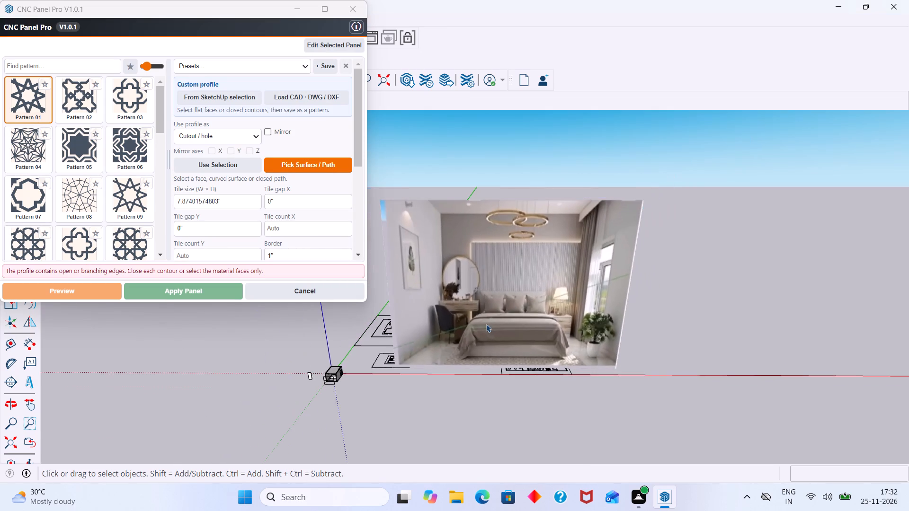
{"action": "middle_click_drag", "start_coordinate": [399, 381], "coordinate": [539, 352]}
{"action": "scroll", "coordinate": [382, 392], "scroll_direction": "up", "scroll_amount": 4}
{"action": "middle_click_drag", "start_coordinate": [382, 392], "coordinate": [449, 383]}
{"action": "scroll", "coordinate": [276, 406], "scroll_direction": "up", "scroll_amount": 15}
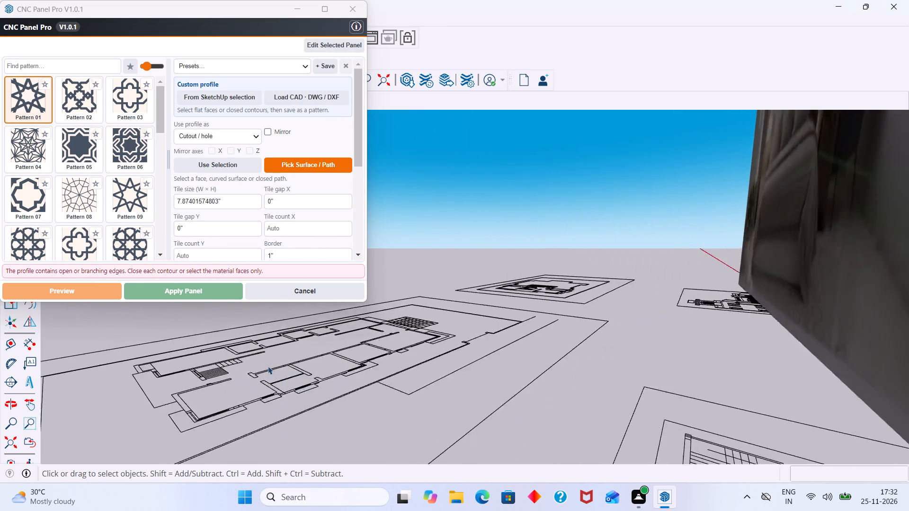
{"action": "scroll", "coordinate": [268, 366], "scroll_direction": "up", "scroll_amount": 2}
{"action": "middle_click_drag", "start_coordinate": [268, 367], "coordinate": [295, 404]}
{"action": "scroll", "coordinate": [446, 335], "scroll_direction": "up", "scroll_amount": 6}
{"action": "scroll", "coordinate": [502, 322], "scroll_direction": "down", "scroll_amount": 20}
{"action": "scroll", "coordinate": [501, 368], "scroll_direction": "up", "scroll_amount": 13}
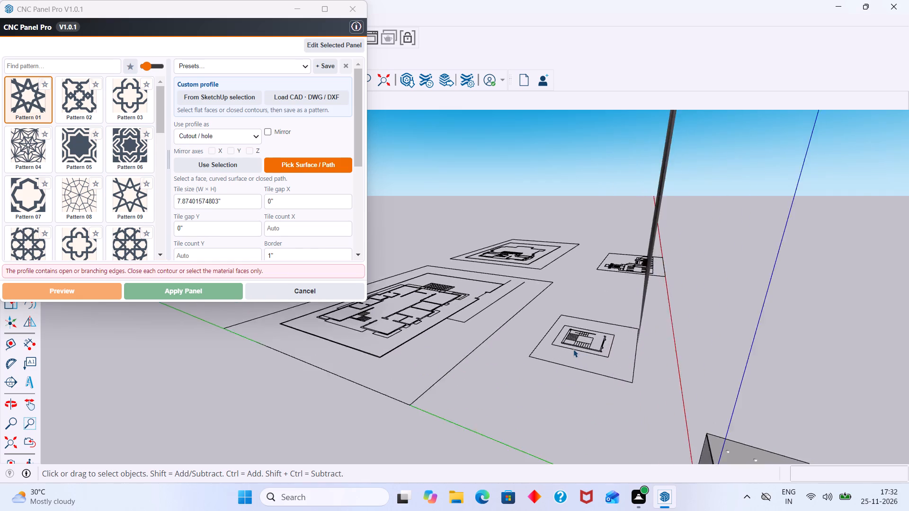
{"action": "scroll", "coordinate": [573, 349], "scroll_direction": "up", "scroll_amount": 5}
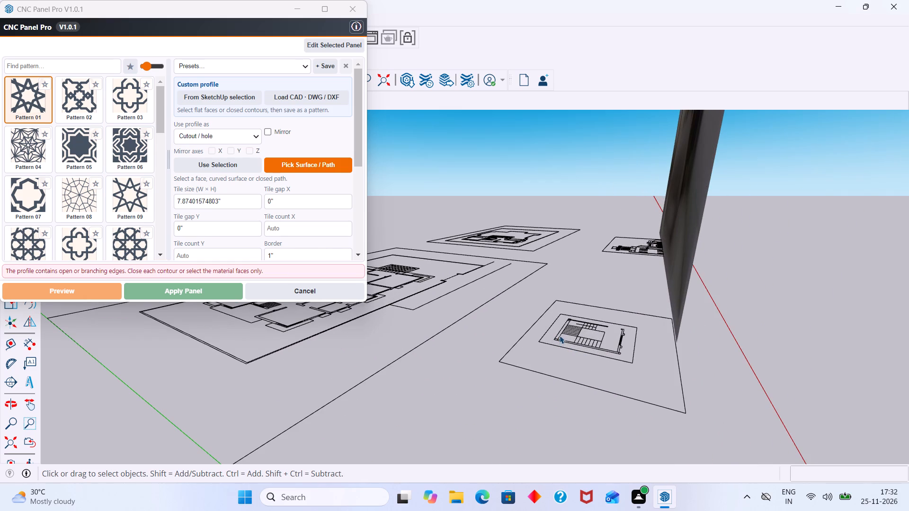
{"action": "scroll", "coordinate": [549, 335], "scroll_direction": "down", "scroll_amount": 7}
{"action": "scroll", "coordinate": [552, 338], "scroll_direction": "up", "scroll_amount": 8}
{"action": "left_click", "coordinate": [498, 360]}
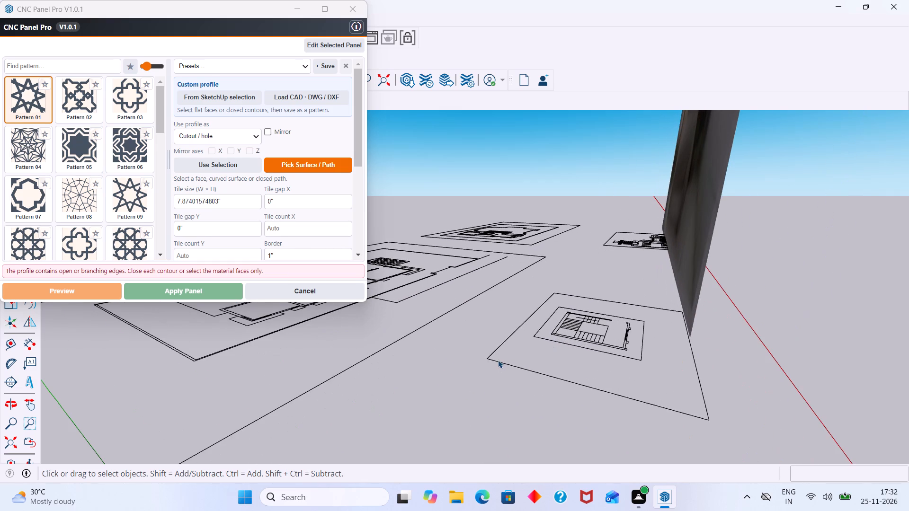
{"action": "scroll", "coordinate": [521, 337], "scroll_direction": "down", "scroll_amount": 4}
{"action": "scroll", "coordinate": [537, 330], "scroll_direction": "up", "scroll_amount": 3}
{"action": "double_click", "coordinate": [548, 333]}
{"action": "left_click", "coordinate": [551, 338]}
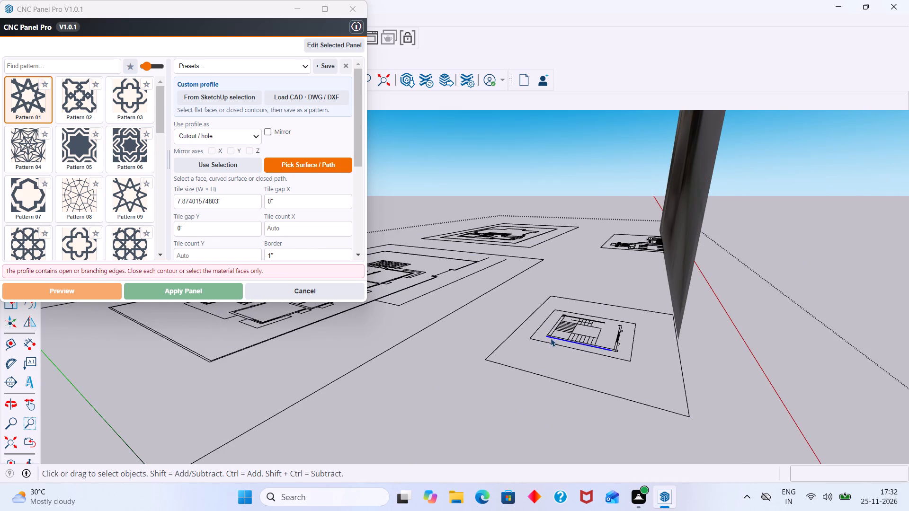
{"action": "scroll", "coordinate": [565, 339], "scroll_direction": "down", "scroll_amount": 7}
{"action": "left_click", "coordinate": [775, 314]}
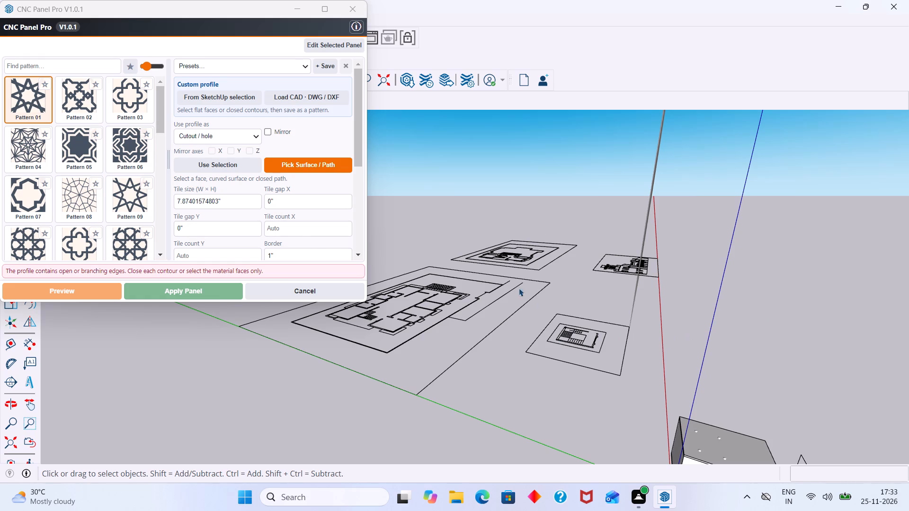
{"action": "left_click", "coordinate": [354, 9]}
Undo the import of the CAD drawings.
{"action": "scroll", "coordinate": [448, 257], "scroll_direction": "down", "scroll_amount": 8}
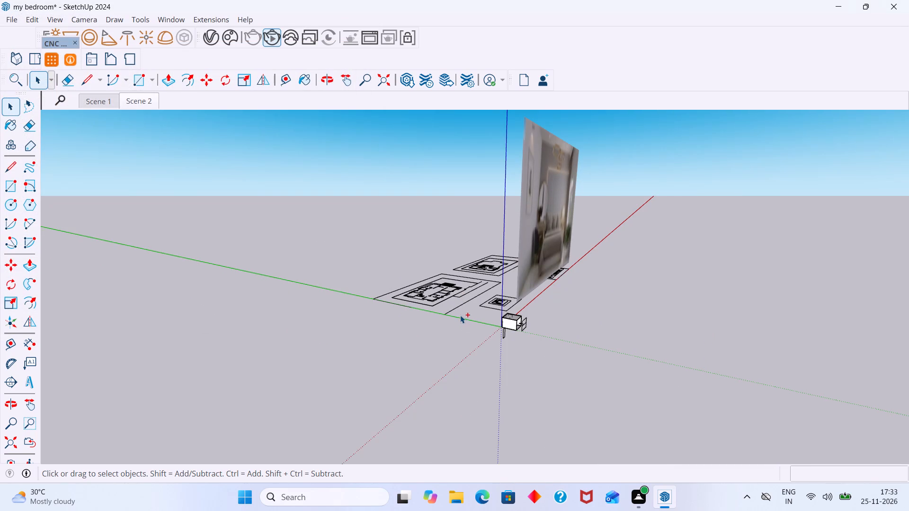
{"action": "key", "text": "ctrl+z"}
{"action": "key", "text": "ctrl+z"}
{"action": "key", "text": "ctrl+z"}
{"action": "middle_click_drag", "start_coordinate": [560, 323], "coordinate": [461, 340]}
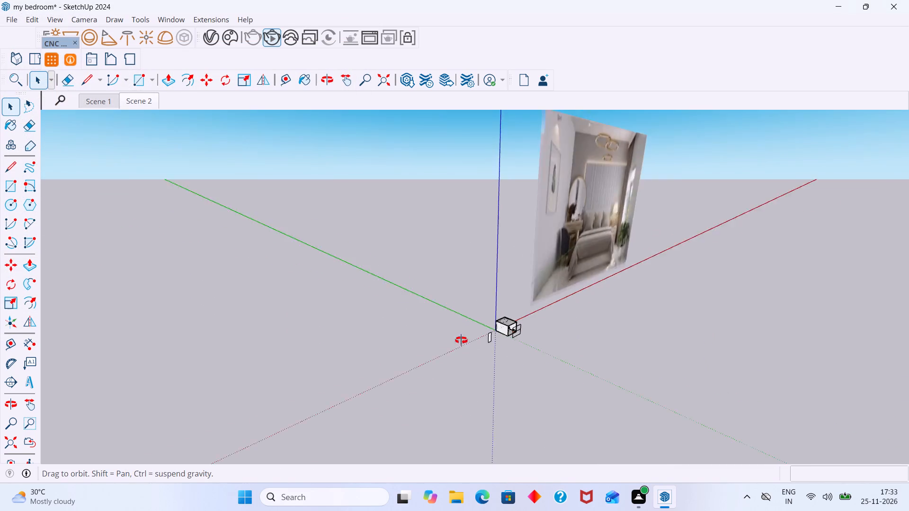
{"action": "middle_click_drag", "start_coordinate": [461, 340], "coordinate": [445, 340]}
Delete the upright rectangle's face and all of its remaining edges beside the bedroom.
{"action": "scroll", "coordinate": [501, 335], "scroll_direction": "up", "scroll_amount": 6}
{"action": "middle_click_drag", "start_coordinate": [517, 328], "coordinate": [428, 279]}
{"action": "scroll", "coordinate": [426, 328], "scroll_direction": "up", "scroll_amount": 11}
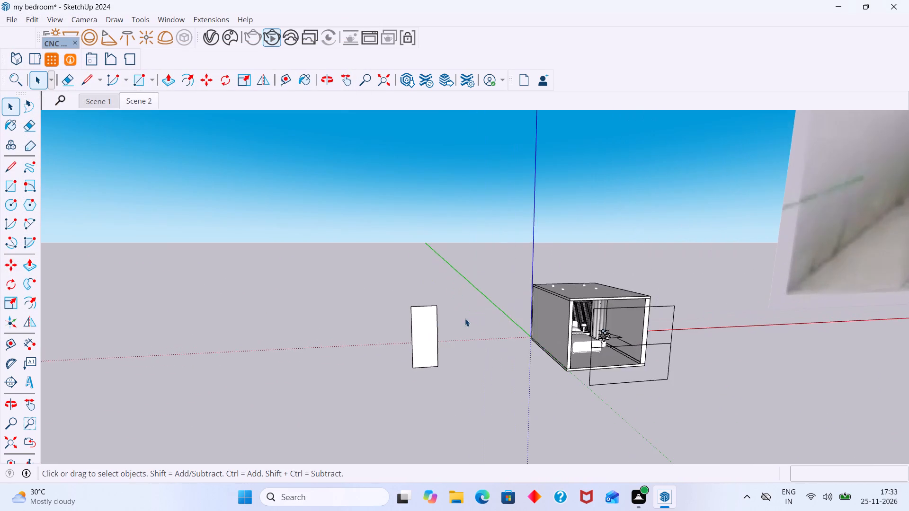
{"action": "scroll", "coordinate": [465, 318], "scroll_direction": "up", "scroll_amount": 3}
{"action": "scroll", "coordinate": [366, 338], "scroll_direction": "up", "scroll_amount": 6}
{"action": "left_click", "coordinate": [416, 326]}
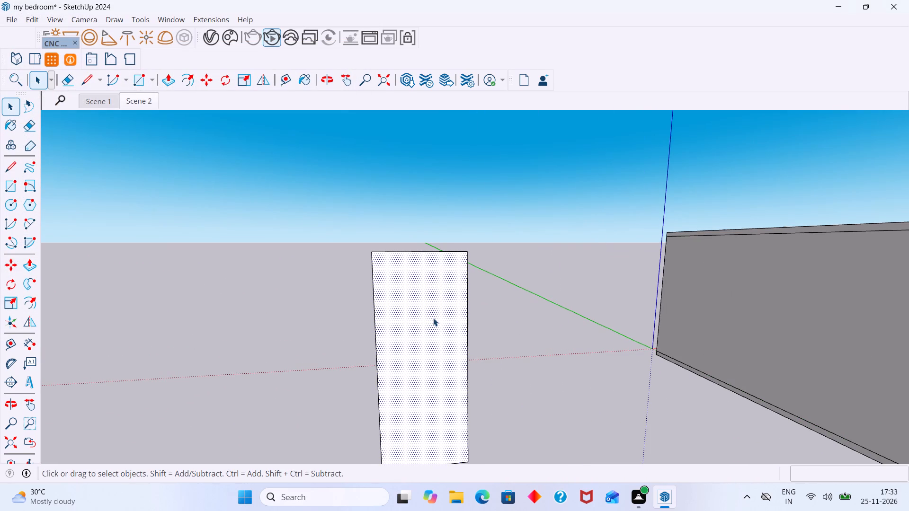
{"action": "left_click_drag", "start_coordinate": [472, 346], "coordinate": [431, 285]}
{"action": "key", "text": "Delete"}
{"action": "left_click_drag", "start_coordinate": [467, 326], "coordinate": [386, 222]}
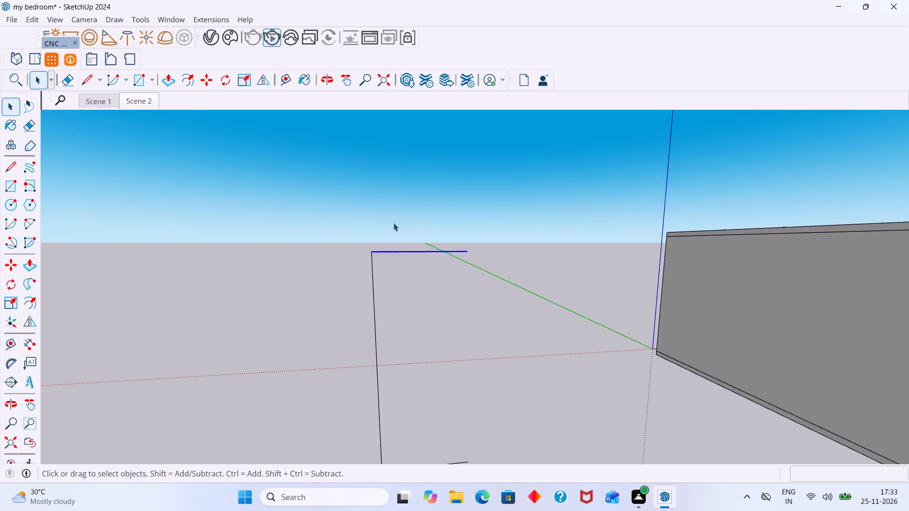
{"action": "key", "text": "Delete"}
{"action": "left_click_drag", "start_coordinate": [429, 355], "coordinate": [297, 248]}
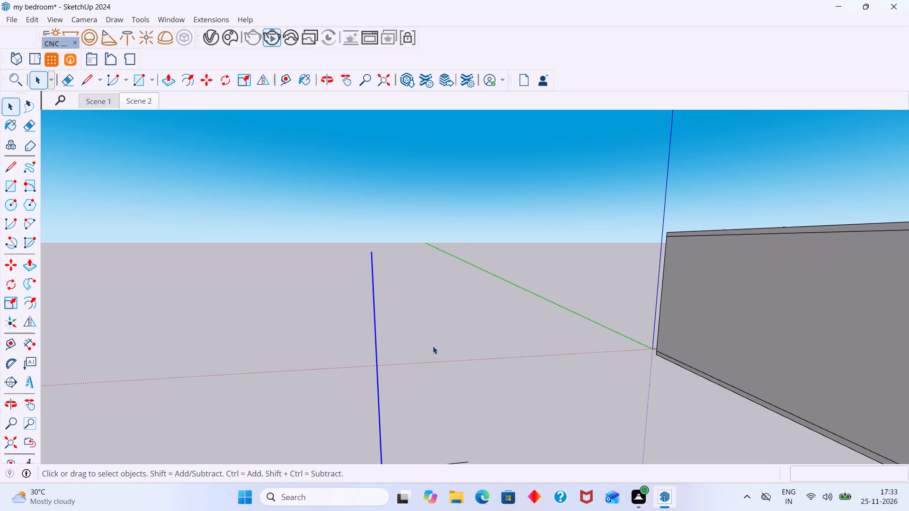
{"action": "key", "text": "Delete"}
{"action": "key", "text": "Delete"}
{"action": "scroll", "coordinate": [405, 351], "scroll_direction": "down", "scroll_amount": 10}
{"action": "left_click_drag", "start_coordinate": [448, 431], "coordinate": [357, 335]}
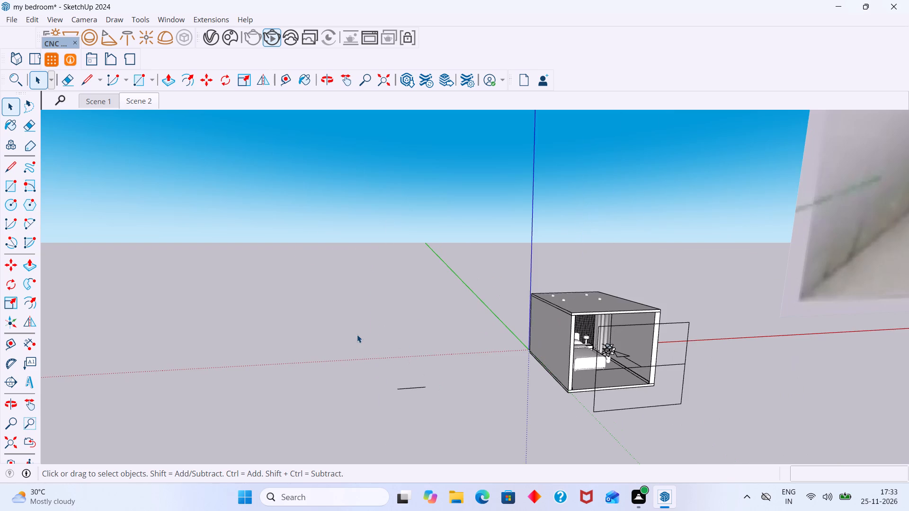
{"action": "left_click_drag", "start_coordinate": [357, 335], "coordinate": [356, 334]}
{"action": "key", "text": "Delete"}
Examine the bedroom from the open front, looking at the bed wall, furniture and overall room shape.
{"action": "scroll", "coordinate": [432, 342], "scroll_direction": "down", "scroll_amount": 5}
{"action": "middle_click_drag", "start_coordinate": [469, 344], "coordinate": [438, 336]}
{"action": "scroll", "coordinate": [592, 347], "scroll_direction": "up", "scroll_amount": 2}
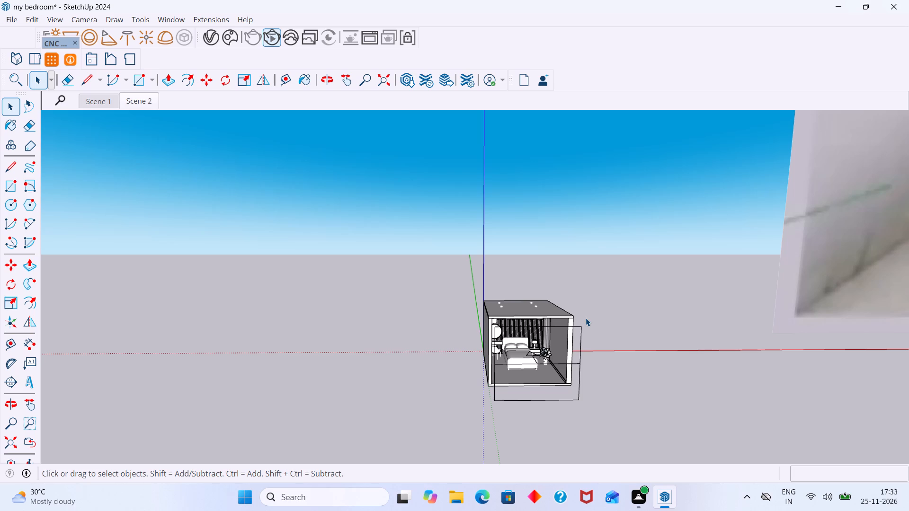
{"action": "middle_click_drag", "start_coordinate": [515, 371], "coordinate": [482, 363]}
{"action": "scroll", "coordinate": [510, 334], "scroll_direction": "up", "scroll_amount": 10}
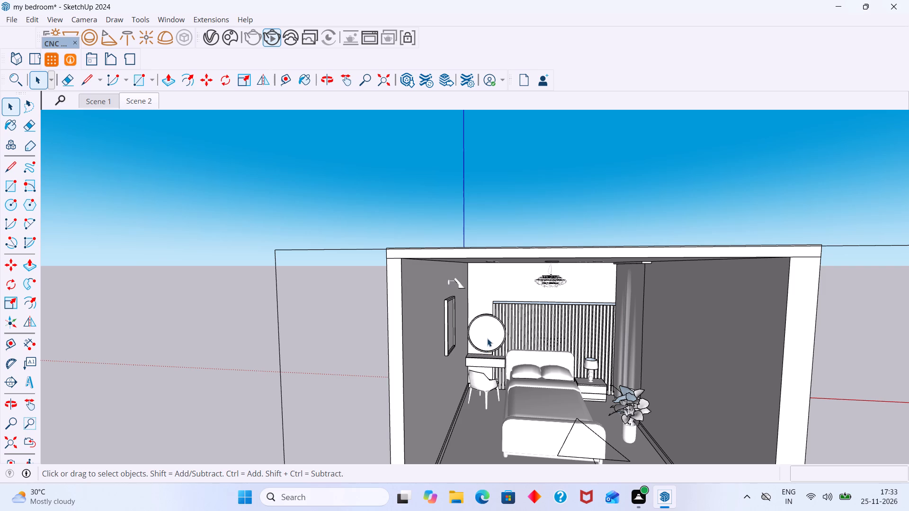
{"action": "middle_click_drag", "start_coordinate": [485, 334], "coordinate": [477, 342]}
{"action": "scroll", "coordinate": [488, 335], "scroll_direction": "up", "scroll_amount": 2}
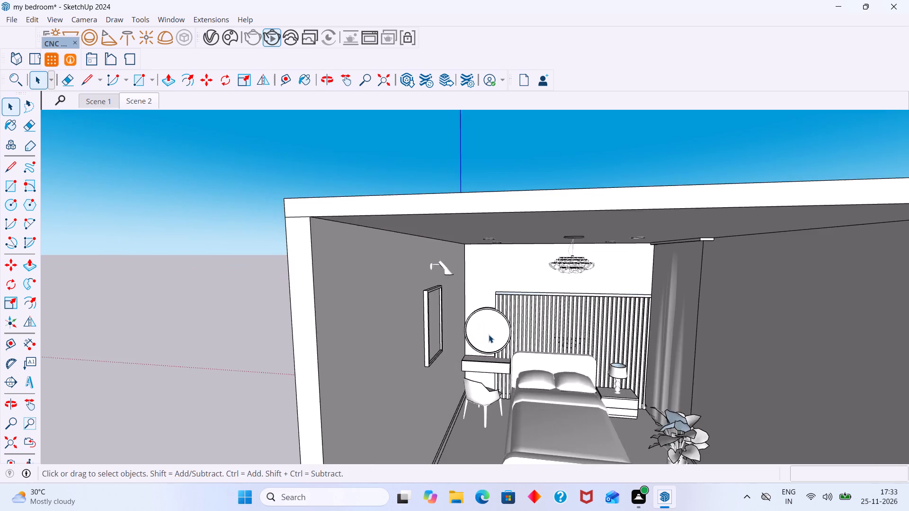
{"action": "middle_click_drag", "start_coordinate": [487, 334], "coordinate": [454, 343]}
{"action": "scroll", "coordinate": [488, 343], "scroll_direction": "down", "scroll_amount": 9}
{"action": "middle_click_drag", "start_coordinate": [540, 341], "coordinate": [553, 341]}
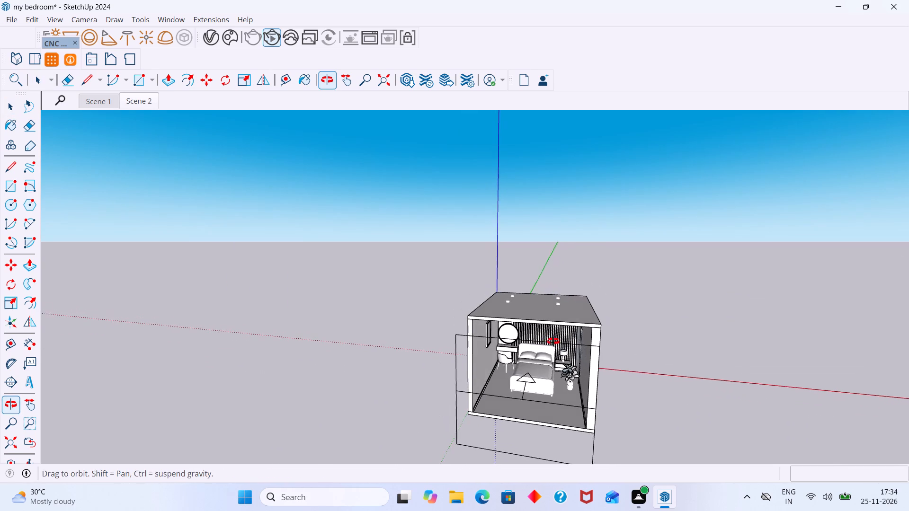
{"action": "middle_click_drag", "start_coordinate": [553, 341], "coordinate": [554, 341]}
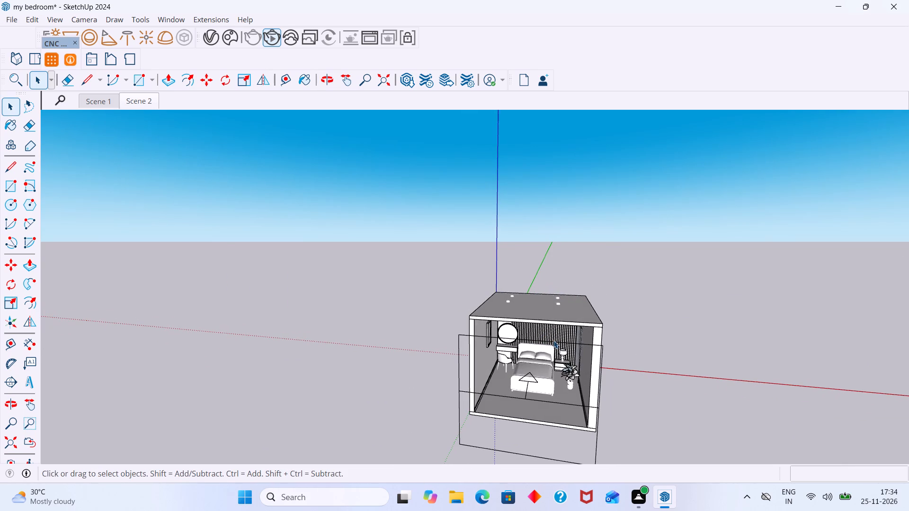
Open the Asian Paints Chromatics material collection for the Paint Bucket.
{"action": "key", "text": "b"}
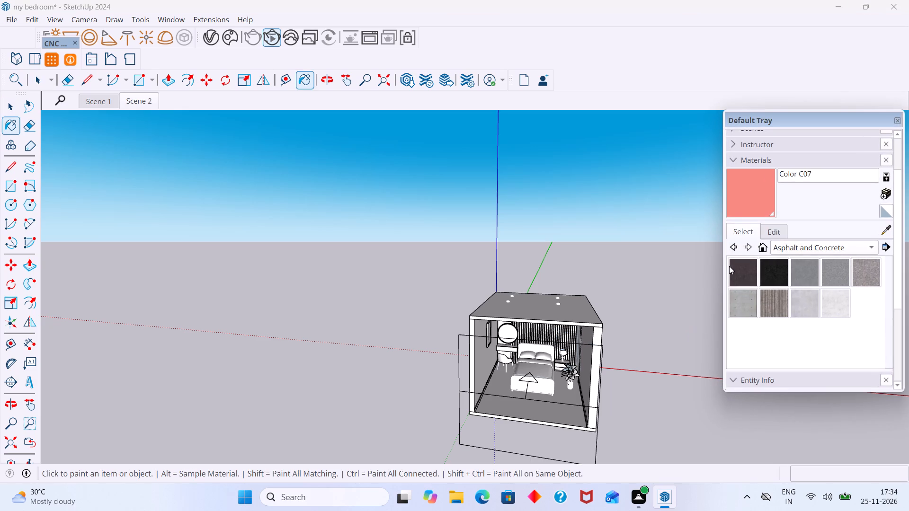
{"action": "left_click", "coordinate": [866, 247]}
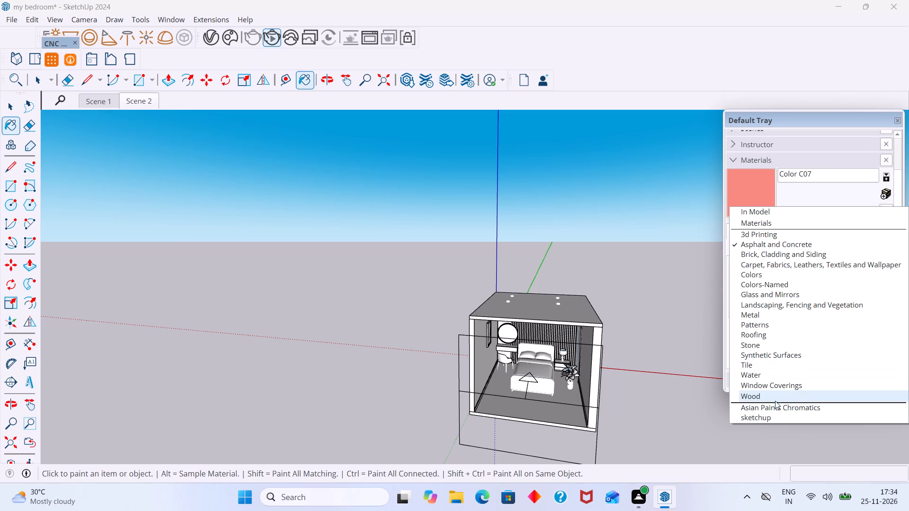
{"action": "left_click", "coordinate": [777, 407]}
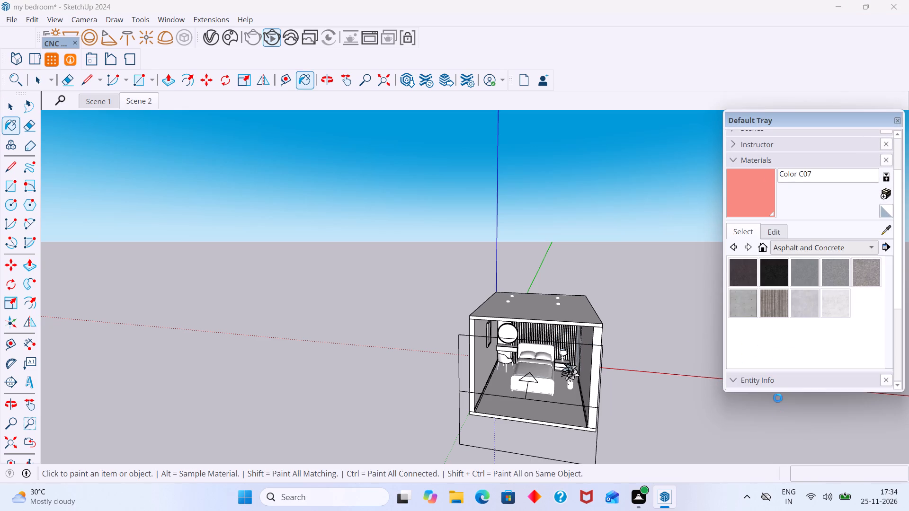
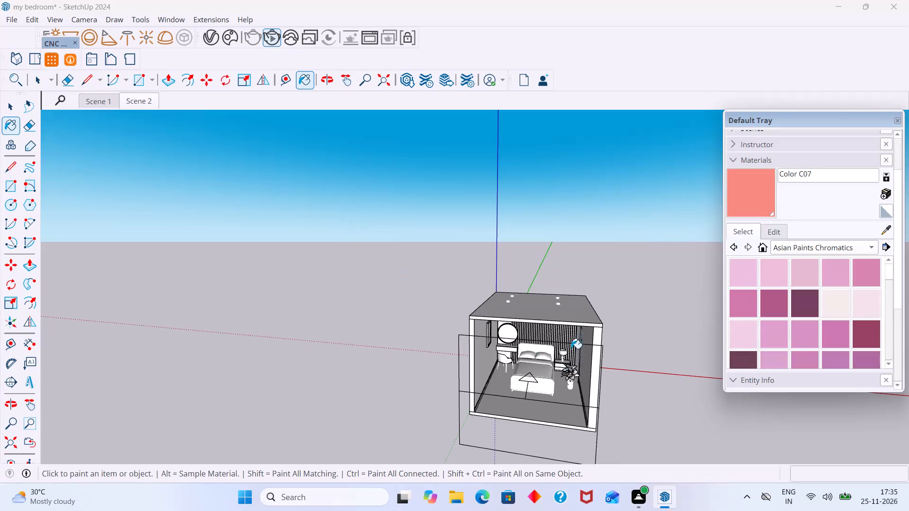
Examine the bedroom from its open front and from outside, including the bed wall, furniture and window side.
{"action": "scroll", "coordinate": [671, 362], "scroll_direction": "up", "scroll_amount": 6}
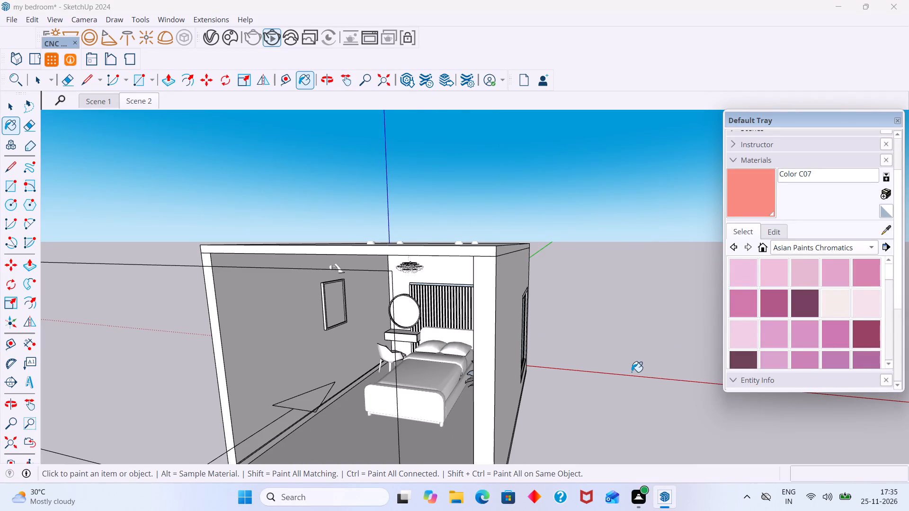
{"action": "middle_click_drag", "start_coordinate": [545, 377], "coordinate": [577, 358]}
{"action": "scroll", "coordinate": [441, 356], "scroll_direction": "up", "scroll_amount": 2}
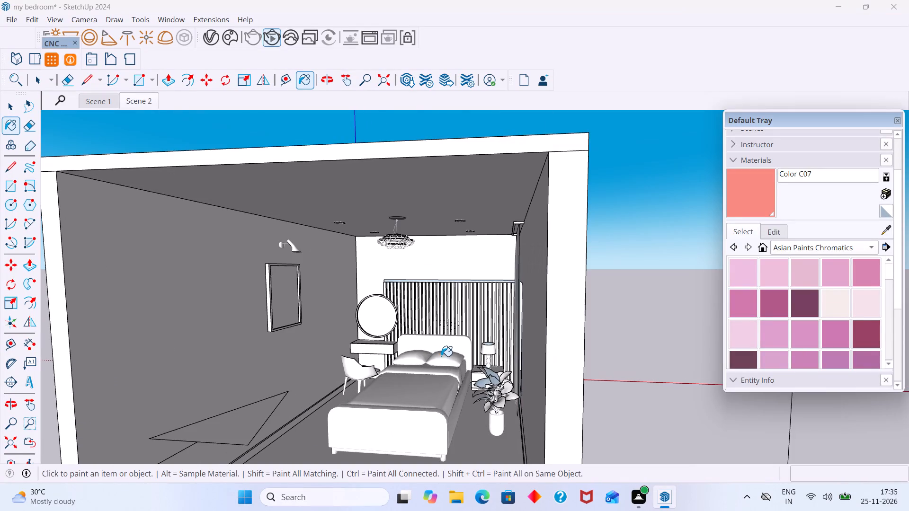
{"action": "key", "text": "space"}
{"action": "scroll", "coordinate": [374, 309], "scroll_direction": "up", "scroll_amount": 2}
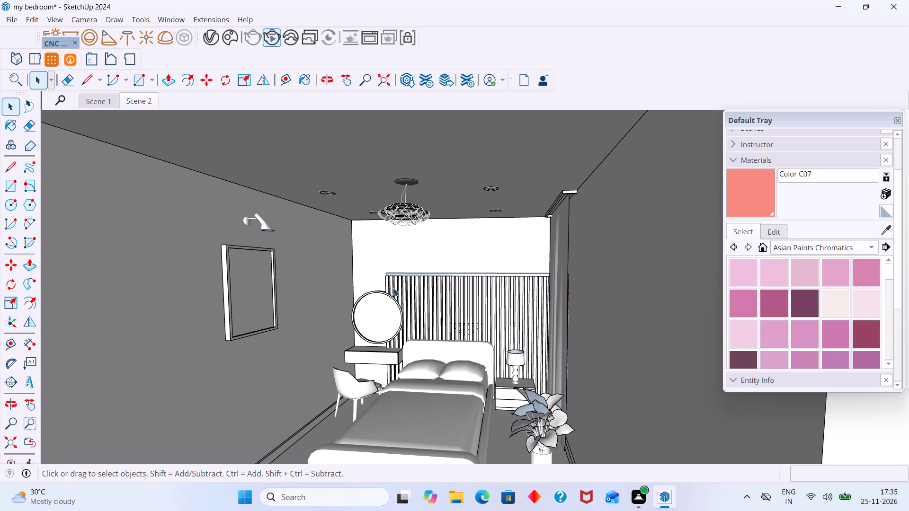
{"action": "middle_click_drag", "start_coordinate": [379, 319], "coordinate": [322, 323]}
{"action": "scroll", "coordinate": [331, 314], "scroll_direction": "down", "scroll_amount": 14}
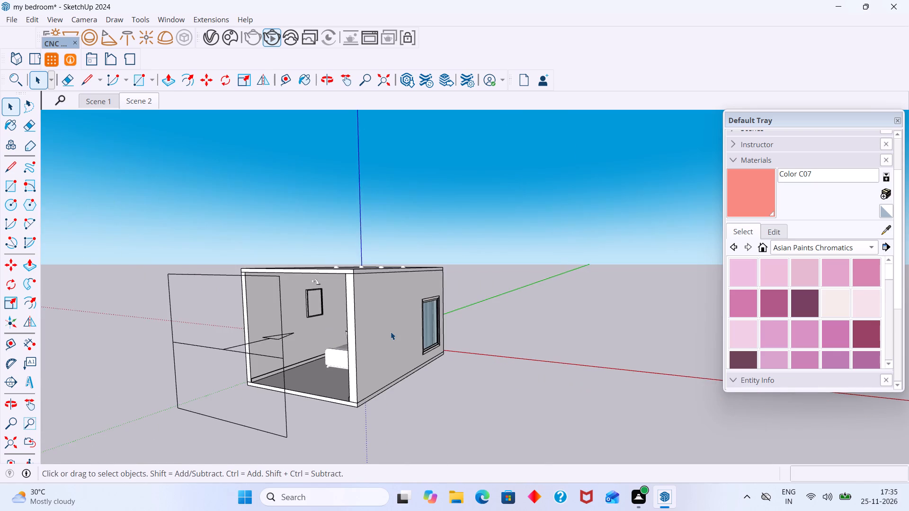
{"action": "middle_click_drag", "start_coordinate": [391, 332], "coordinate": [397, 335]}
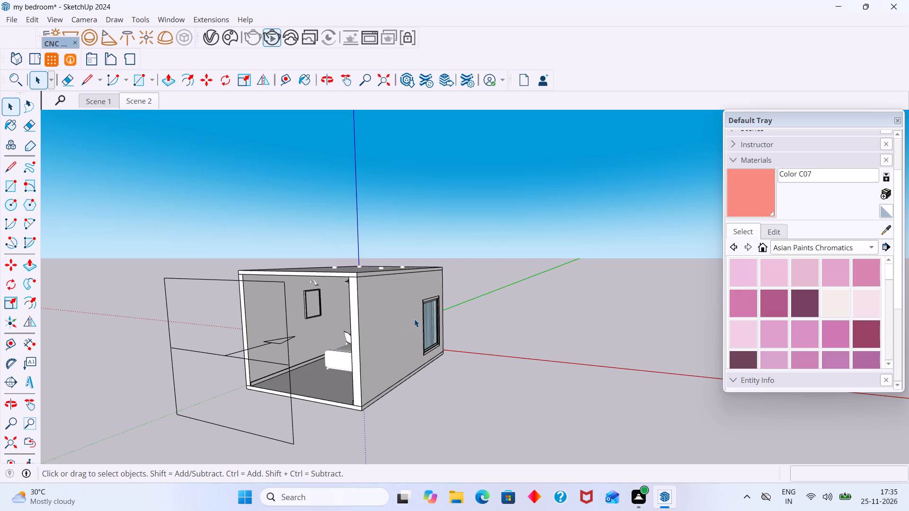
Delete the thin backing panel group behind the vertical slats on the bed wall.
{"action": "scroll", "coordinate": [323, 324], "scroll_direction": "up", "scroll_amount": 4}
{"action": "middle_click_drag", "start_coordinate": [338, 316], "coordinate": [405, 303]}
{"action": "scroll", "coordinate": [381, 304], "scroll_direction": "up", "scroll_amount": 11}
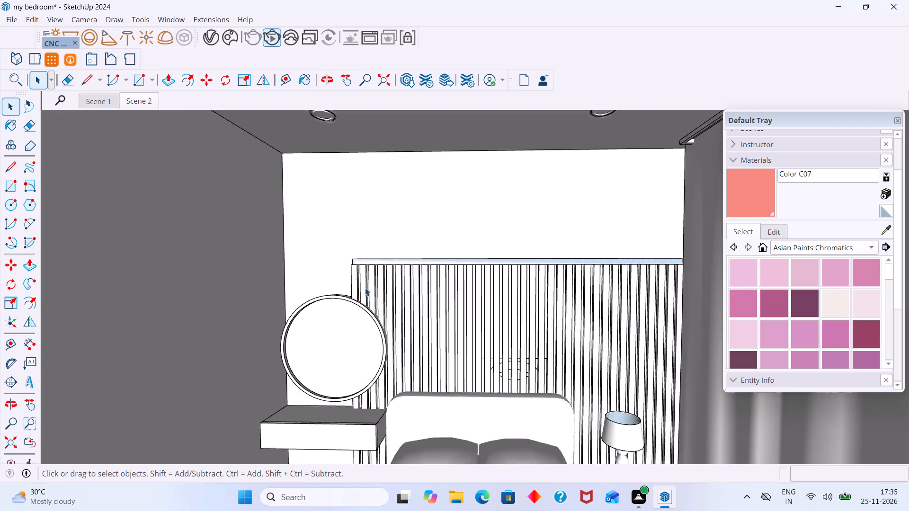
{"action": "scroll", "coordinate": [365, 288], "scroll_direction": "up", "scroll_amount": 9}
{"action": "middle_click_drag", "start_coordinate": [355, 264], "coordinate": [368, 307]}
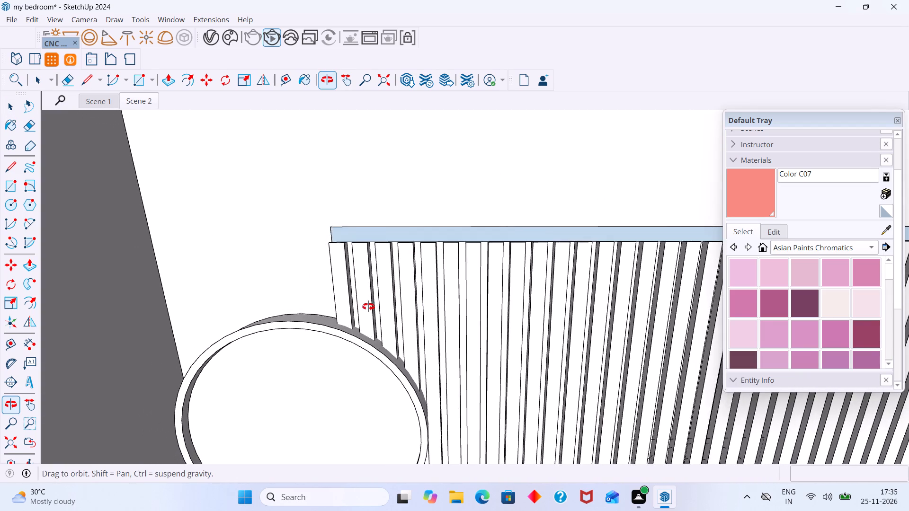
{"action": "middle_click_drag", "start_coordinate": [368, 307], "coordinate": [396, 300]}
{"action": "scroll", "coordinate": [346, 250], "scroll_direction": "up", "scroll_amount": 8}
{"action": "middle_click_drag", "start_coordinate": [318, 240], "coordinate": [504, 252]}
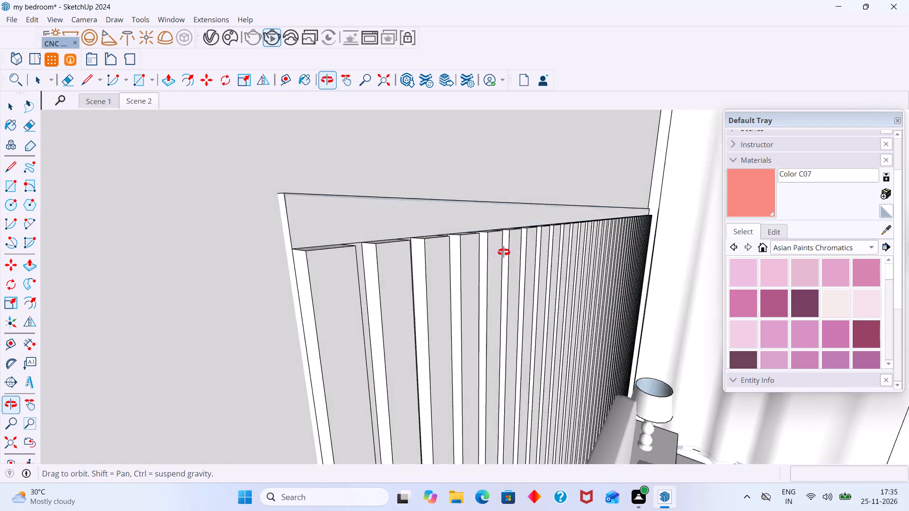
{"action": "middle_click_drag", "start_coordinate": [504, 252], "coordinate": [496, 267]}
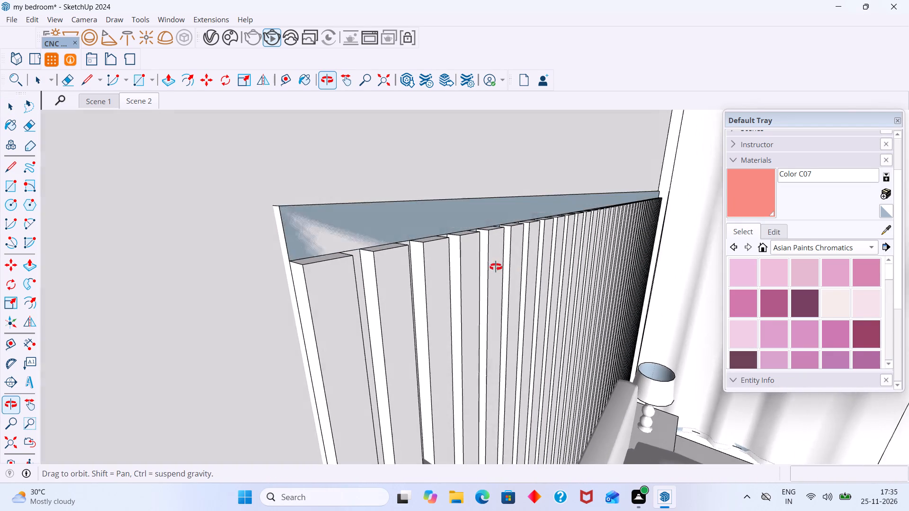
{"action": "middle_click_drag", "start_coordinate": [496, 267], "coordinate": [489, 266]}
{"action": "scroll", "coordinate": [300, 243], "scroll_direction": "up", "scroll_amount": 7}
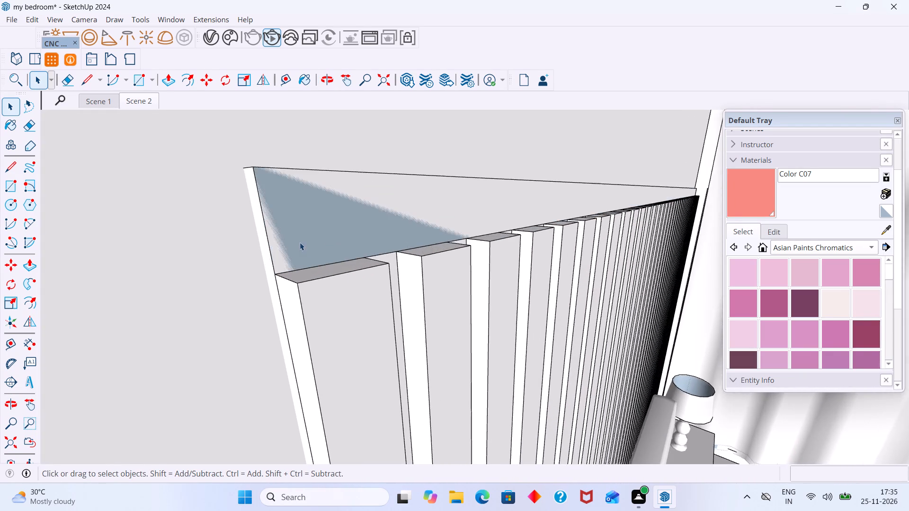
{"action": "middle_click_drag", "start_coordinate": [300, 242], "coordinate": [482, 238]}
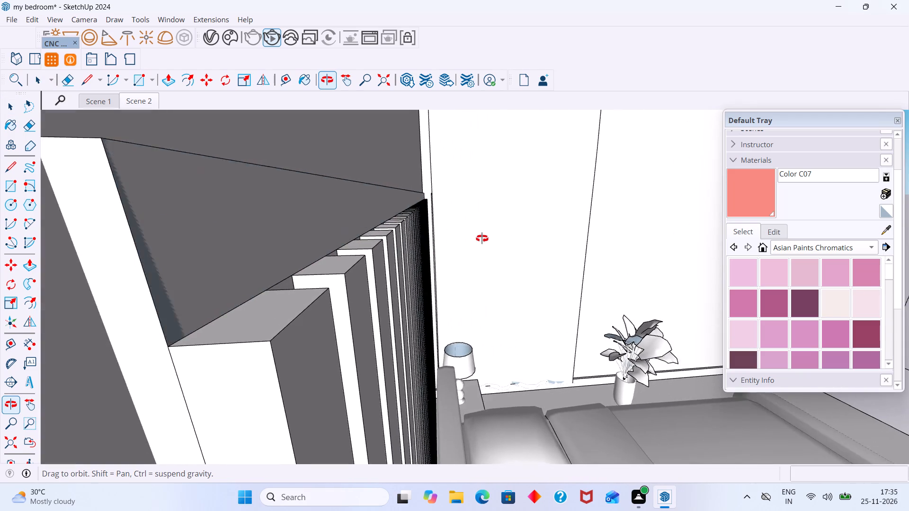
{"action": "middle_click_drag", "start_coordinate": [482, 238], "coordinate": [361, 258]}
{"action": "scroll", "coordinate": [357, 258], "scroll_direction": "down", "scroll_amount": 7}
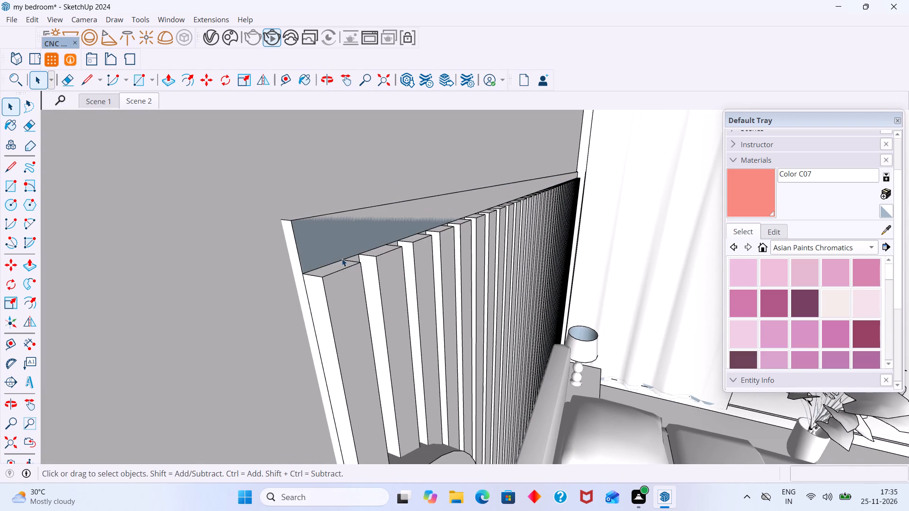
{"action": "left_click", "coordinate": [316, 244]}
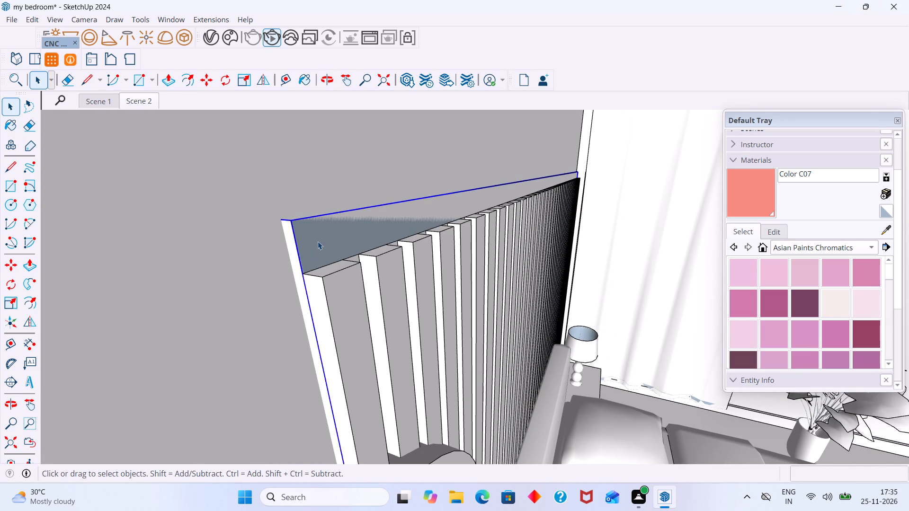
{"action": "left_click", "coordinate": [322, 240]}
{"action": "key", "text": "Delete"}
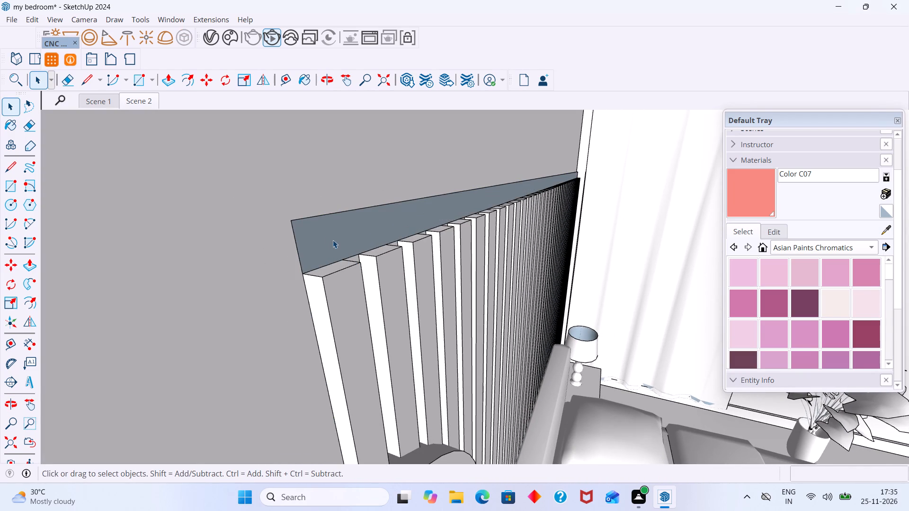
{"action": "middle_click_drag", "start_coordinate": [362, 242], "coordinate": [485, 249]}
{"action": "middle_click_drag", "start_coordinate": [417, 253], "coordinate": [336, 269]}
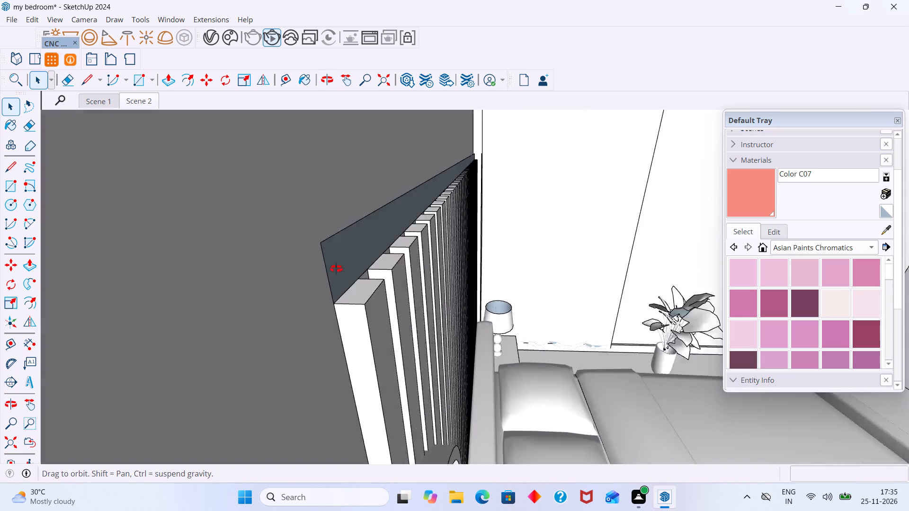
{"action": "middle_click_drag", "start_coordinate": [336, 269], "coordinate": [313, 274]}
Undo the backing panel deletion and the two edits made before it.
{"action": "key", "text": "ctrl+z"}
{"action": "middle_click_drag", "start_coordinate": [323, 268], "coordinate": [242, 277], "text": "ctrl"}
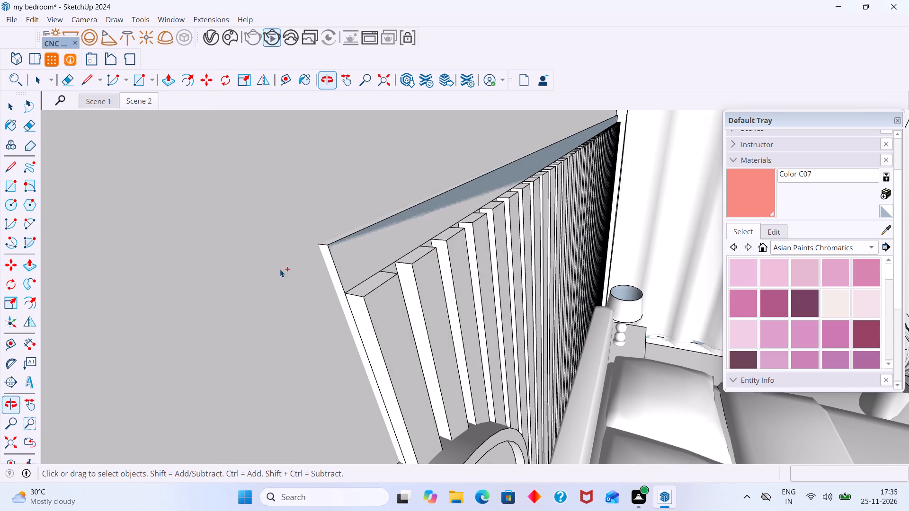
{"action": "middle_click_drag", "start_coordinate": [363, 264], "coordinate": [243, 209]}
{"action": "key", "text": "ctrl+z"}
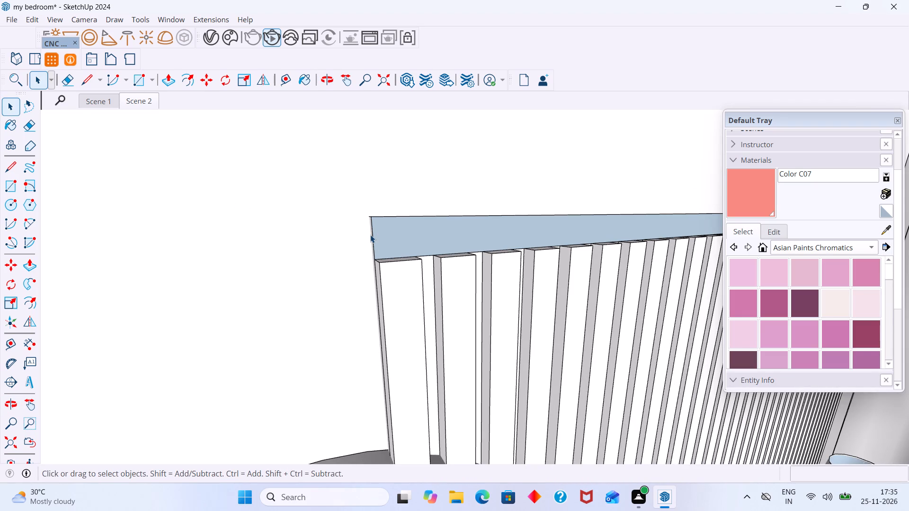
{"action": "key", "text": "ctrl+z"}
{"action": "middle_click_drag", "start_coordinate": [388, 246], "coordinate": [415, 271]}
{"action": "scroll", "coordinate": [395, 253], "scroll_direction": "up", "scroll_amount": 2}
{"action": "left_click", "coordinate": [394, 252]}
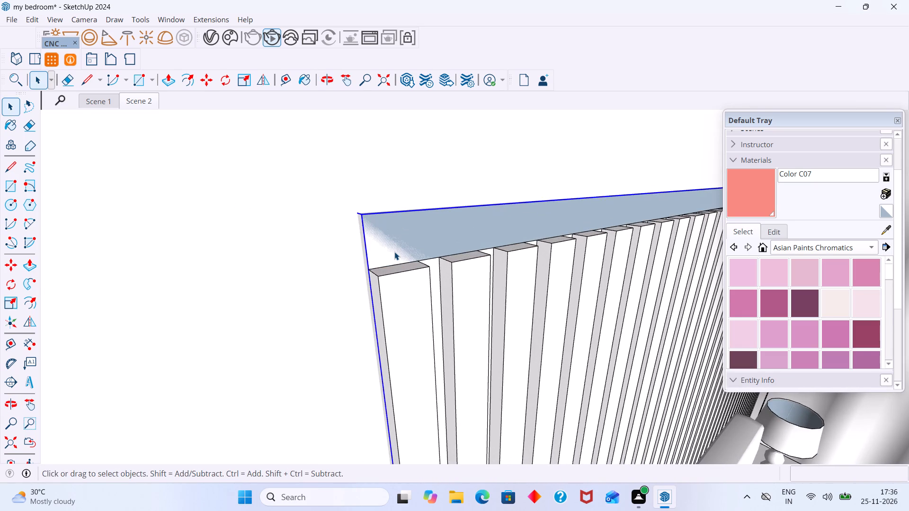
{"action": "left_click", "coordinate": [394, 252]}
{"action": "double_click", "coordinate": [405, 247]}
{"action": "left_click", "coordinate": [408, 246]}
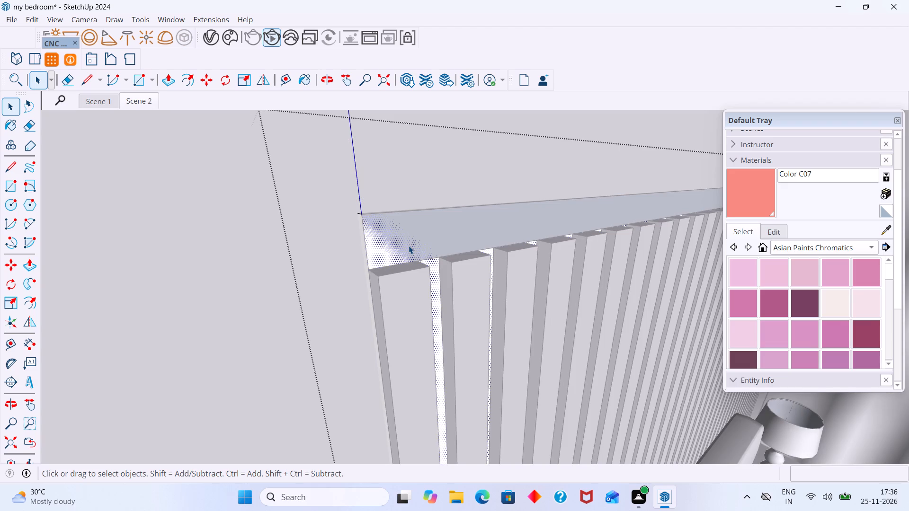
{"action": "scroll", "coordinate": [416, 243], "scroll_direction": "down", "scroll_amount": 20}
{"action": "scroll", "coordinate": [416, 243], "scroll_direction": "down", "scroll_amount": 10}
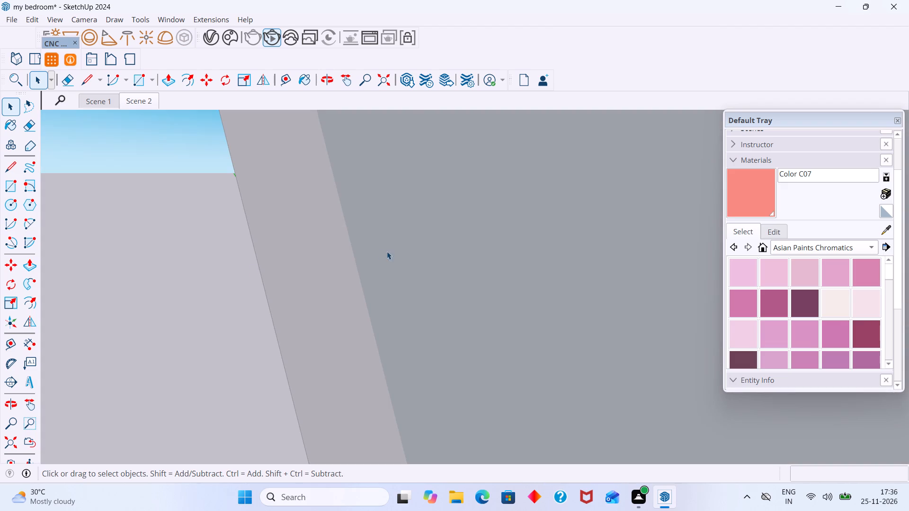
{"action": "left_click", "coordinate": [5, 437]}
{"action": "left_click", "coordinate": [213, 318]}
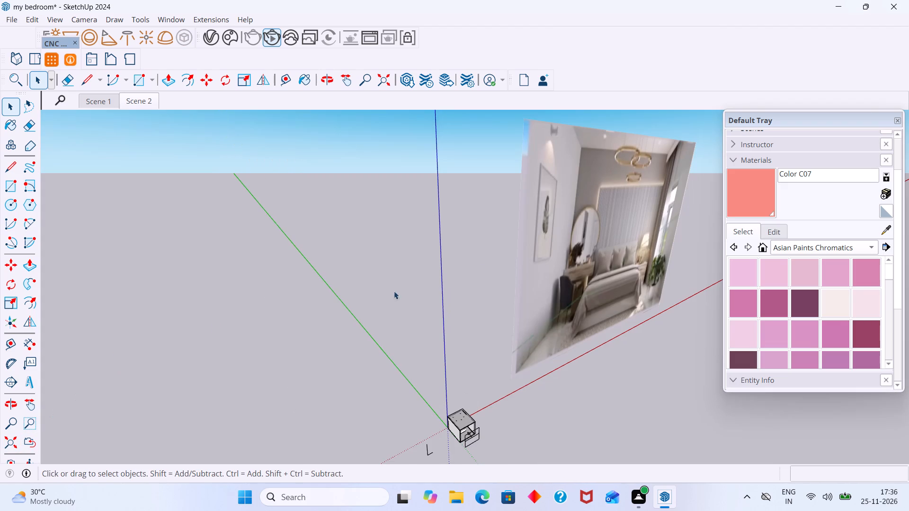
Examine the slatted bed wall around the headboard, round mirror and bedside lamp.
{"action": "scroll", "coordinate": [584, 289], "scroll_direction": "up", "scroll_amount": 2}
{"action": "middle_click_drag", "start_coordinate": [555, 332], "coordinate": [502, 163]}
{"action": "scroll", "coordinate": [305, 276], "scroll_direction": "up", "scroll_amount": 20}
{"action": "scroll", "coordinate": [305, 276], "scroll_direction": "up", "scroll_amount": 6}
{"action": "middle_click_drag", "start_coordinate": [338, 210], "coordinate": [302, 220]}
{"action": "scroll", "coordinate": [320, 206], "scroll_direction": "up", "scroll_amount": 10}
{"action": "scroll", "coordinate": [426, 210], "scroll_direction": "down", "scroll_amount": 3}
{"action": "scroll", "coordinate": [500, 308], "scroll_direction": "up", "scroll_amount": 6}
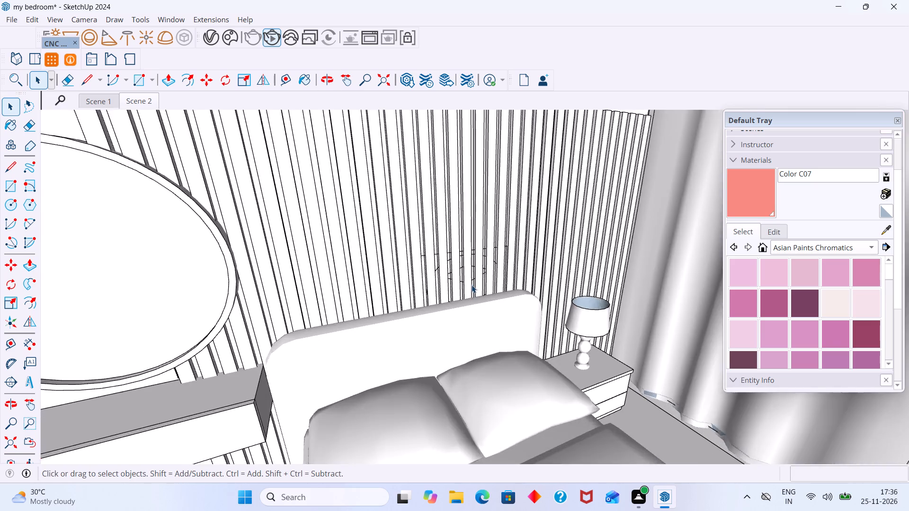
{"action": "scroll", "coordinate": [472, 285], "scroll_direction": "up", "scroll_amount": 2}
{"action": "scroll", "coordinate": [465, 247], "scroll_direction": "down", "scroll_amount": 11}
{"action": "middle_click_drag", "start_coordinate": [457, 232], "coordinate": [517, 225]}
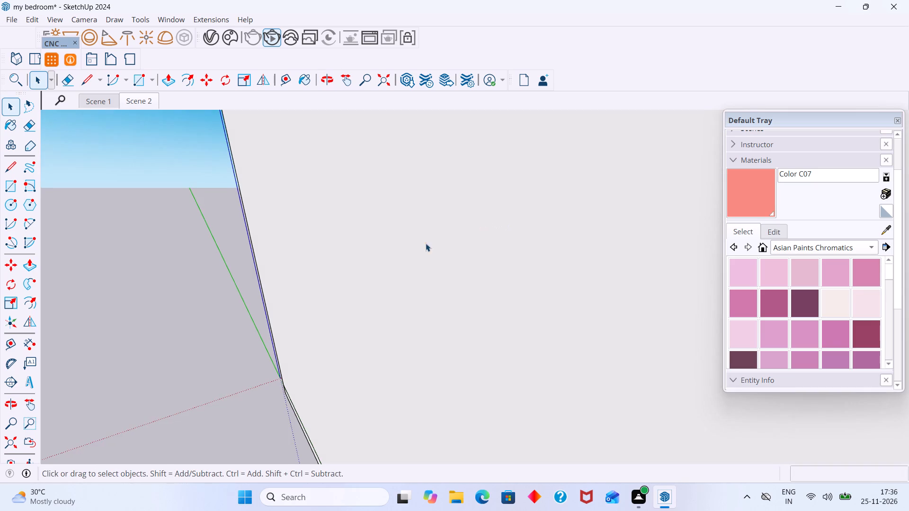
{"action": "left_click", "coordinate": [17, 461]}
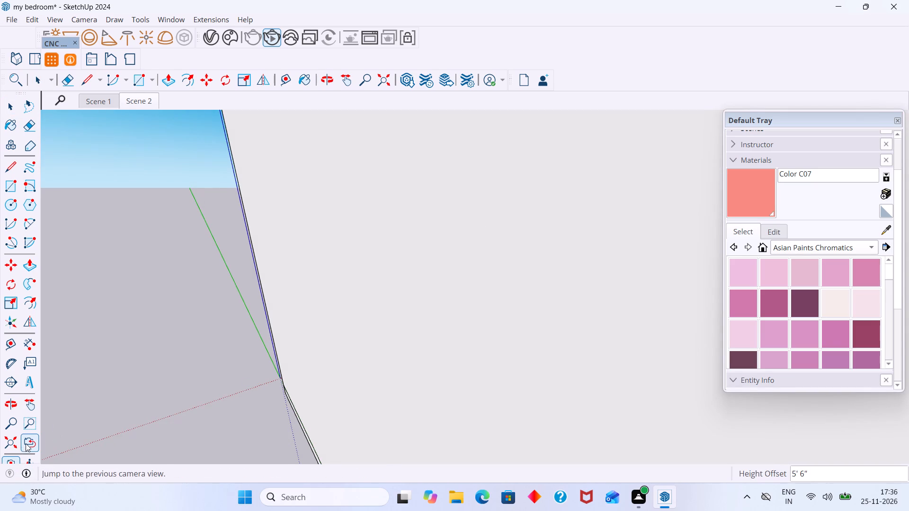
{"action": "left_click", "coordinate": [18, 448]}
Open the backing panel group behind the bed wall slats, delete its face and connected edges, and leave the group.
{"action": "scroll", "coordinate": [394, 322], "scroll_direction": "up", "scroll_amount": 4}
{"action": "middle_click_drag", "start_coordinate": [445, 359], "coordinate": [437, 356]}
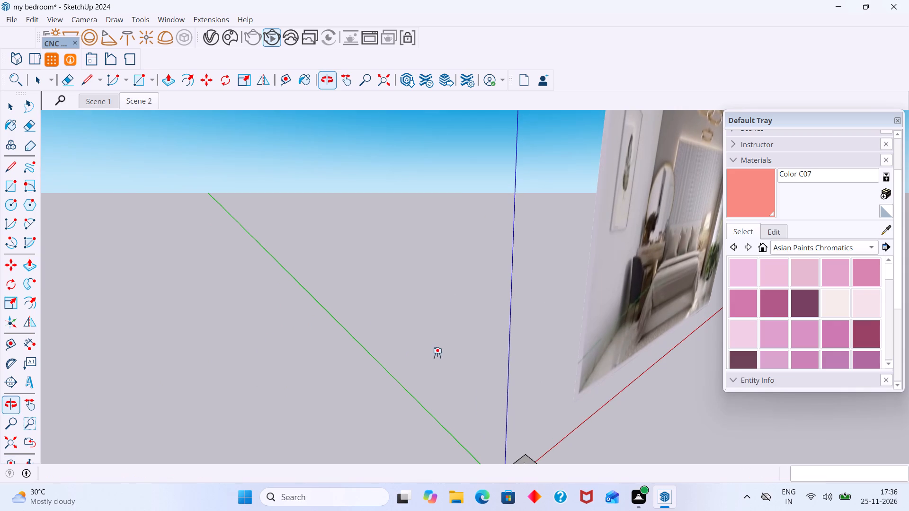
{"action": "key", "text": "space"}
{"action": "scroll", "coordinate": [454, 379], "scroll_direction": "down", "scroll_amount": 1}
{"action": "middle_click_drag", "start_coordinate": [445, 373], "coordinate": [333, 106], "text": "shift"}
{"action": "scroll", "coordinate": [473, 297], "scroll_direction": "up", "scroll_amount": 9}
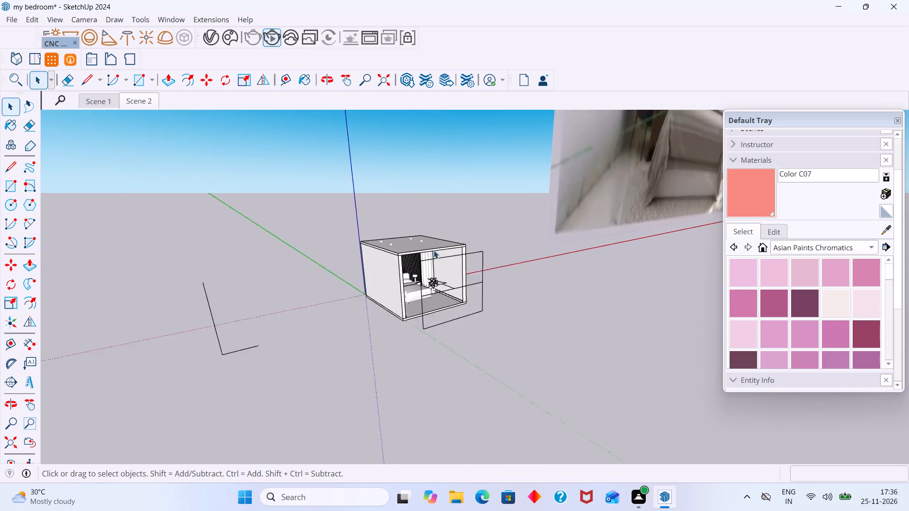
{"action": "scroll", "coordinate": [434, 250], "scroll_direction": "up", "scroll_amount": 9}
{"action": "middle_click_drag", "start_coordinate": [410, 299], "coordinate": [345, 287]}
{"action": "scroll", "coordinate": [307, 247], "scroll_direction": "up", "scroll_amount": 12}
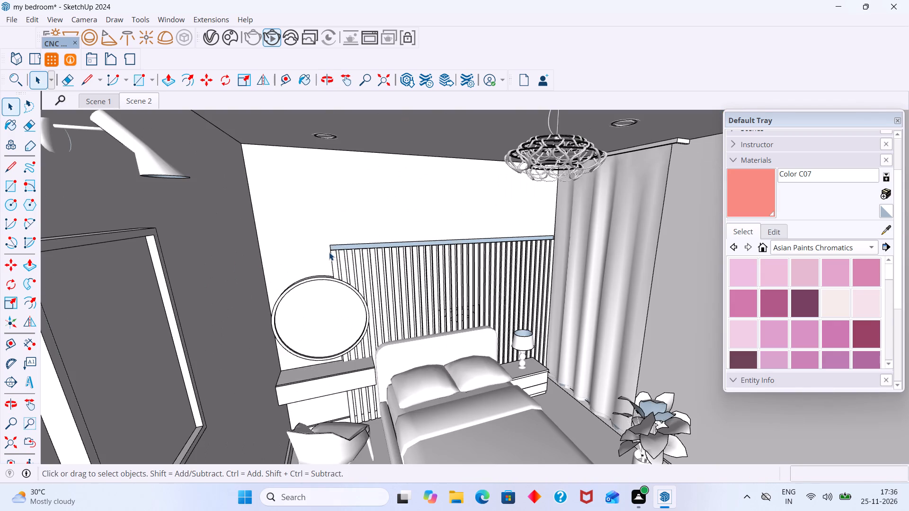
{"action": "scroll", "coordinate": [331, 249], "scroll_direction": "up", "scroll_amount": 8}
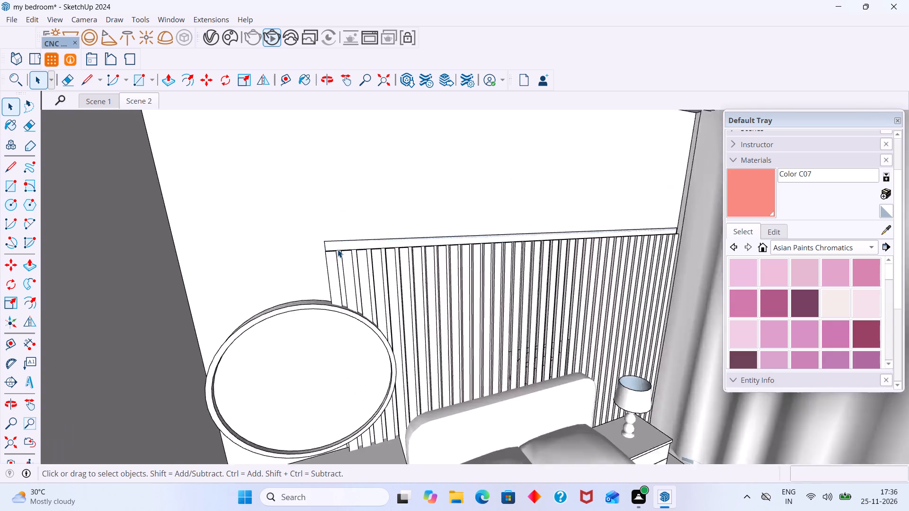
{"action": "scroll", "coordinate": [338, 249], "scroll_direction": "up", "scroll_amount": 8}
{"action": "middle_click_drag", "start_coordinate": [337, 253], "coordinate": [373, 253]}
{"action": "scroll", "coordinate": [373, 242], "scroll_direction": "up", "scroll_amount": 2}
{"action": "left_click", "coordinate": [373, 241]}
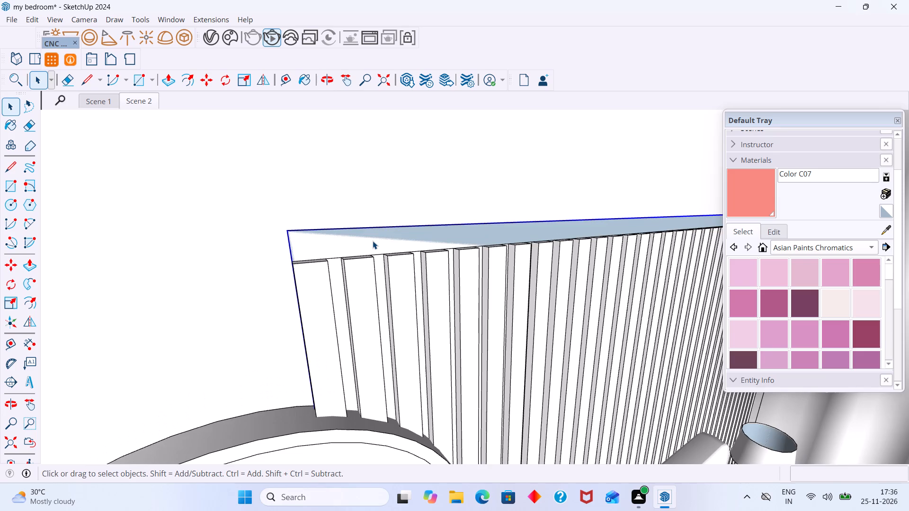
{"action": "double_click", "coordinate": [373, 241]}
{"action": "left_click", "coordinate": [374, 242]}
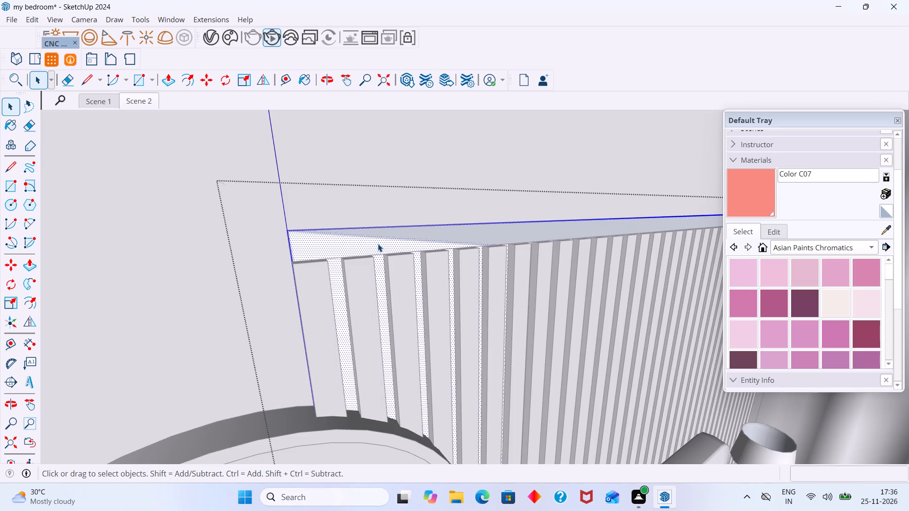
{"action": "key", "text": "Delete"}
{"action": "scroll", "coordinate": [378, 244], "scroll_direction": "down", "scroll_amount": 12}
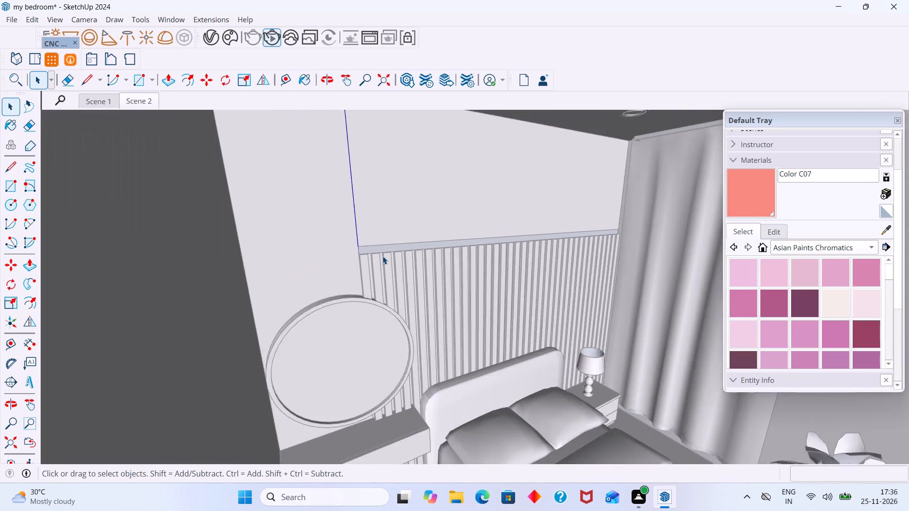
{"action": "scroll", "coordinate": [383, 256], "scroll_direction": "down", "scroll_amount": 9}
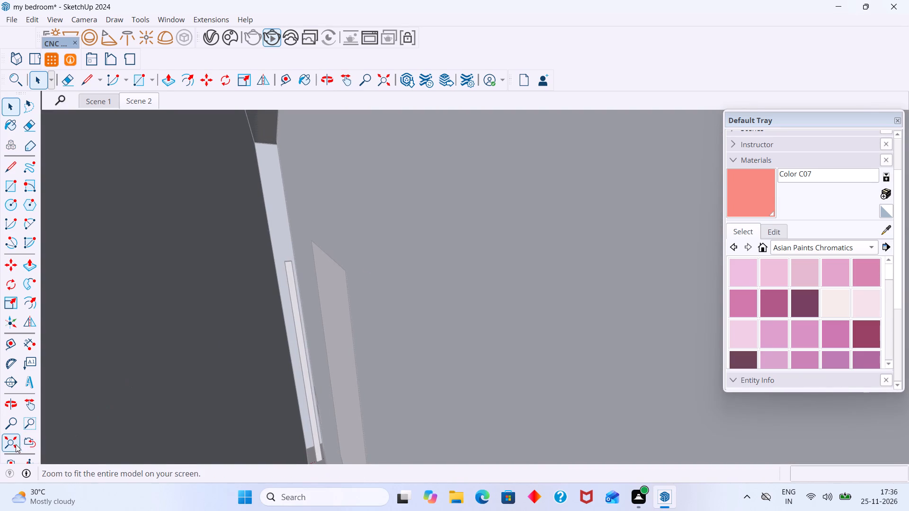
{"action": "left_click", "coordinate": [16, 444]}
{"action": "left_click", "coordinate": [339, 342]}
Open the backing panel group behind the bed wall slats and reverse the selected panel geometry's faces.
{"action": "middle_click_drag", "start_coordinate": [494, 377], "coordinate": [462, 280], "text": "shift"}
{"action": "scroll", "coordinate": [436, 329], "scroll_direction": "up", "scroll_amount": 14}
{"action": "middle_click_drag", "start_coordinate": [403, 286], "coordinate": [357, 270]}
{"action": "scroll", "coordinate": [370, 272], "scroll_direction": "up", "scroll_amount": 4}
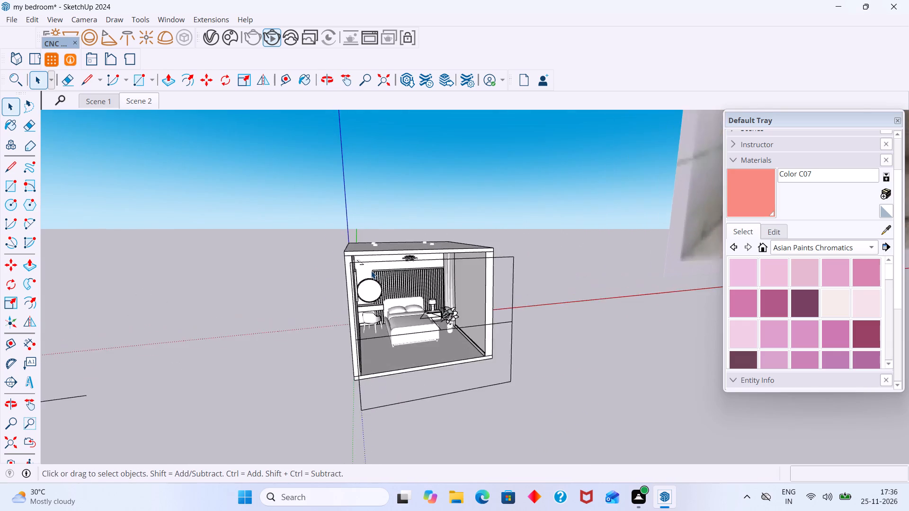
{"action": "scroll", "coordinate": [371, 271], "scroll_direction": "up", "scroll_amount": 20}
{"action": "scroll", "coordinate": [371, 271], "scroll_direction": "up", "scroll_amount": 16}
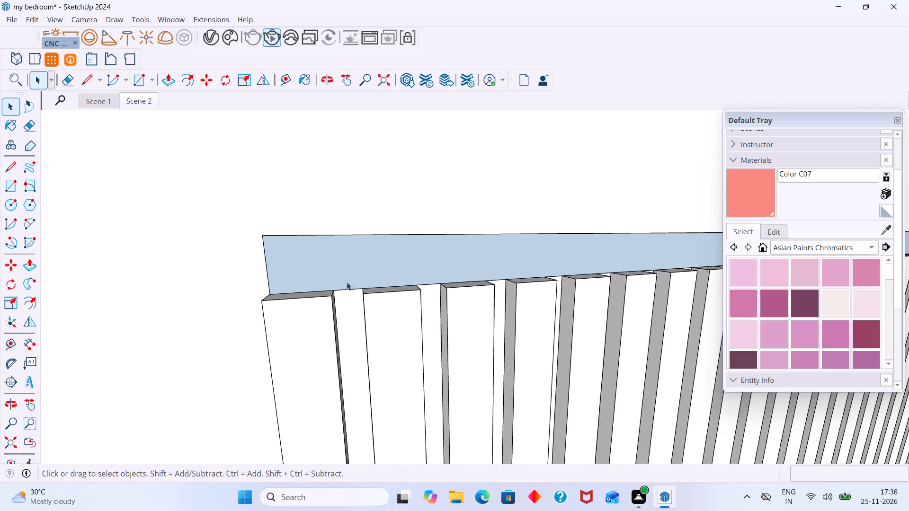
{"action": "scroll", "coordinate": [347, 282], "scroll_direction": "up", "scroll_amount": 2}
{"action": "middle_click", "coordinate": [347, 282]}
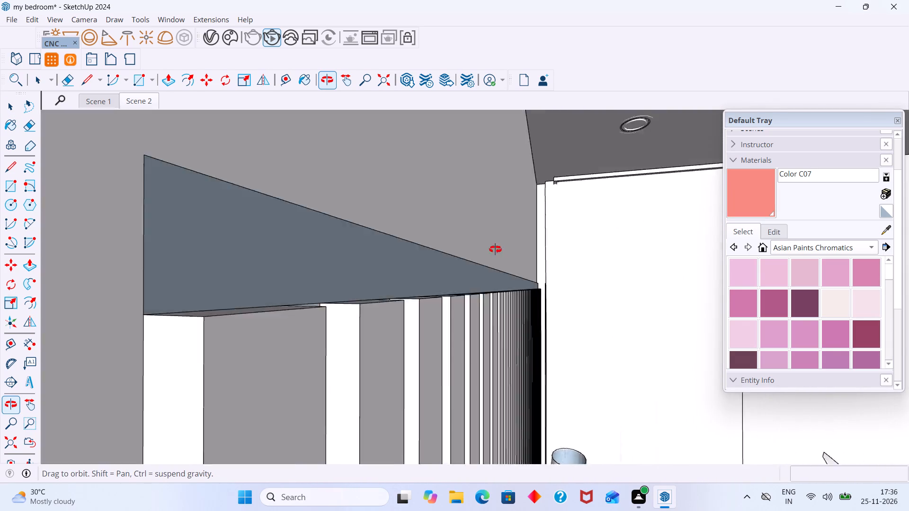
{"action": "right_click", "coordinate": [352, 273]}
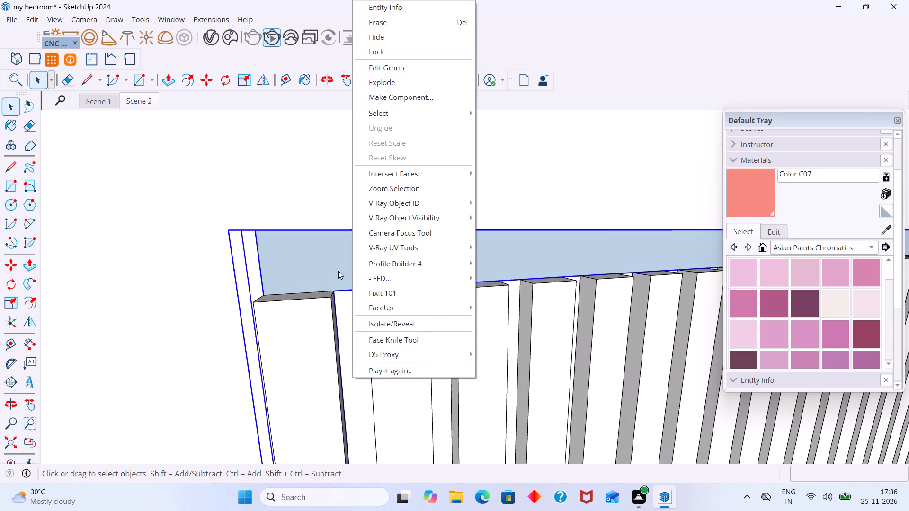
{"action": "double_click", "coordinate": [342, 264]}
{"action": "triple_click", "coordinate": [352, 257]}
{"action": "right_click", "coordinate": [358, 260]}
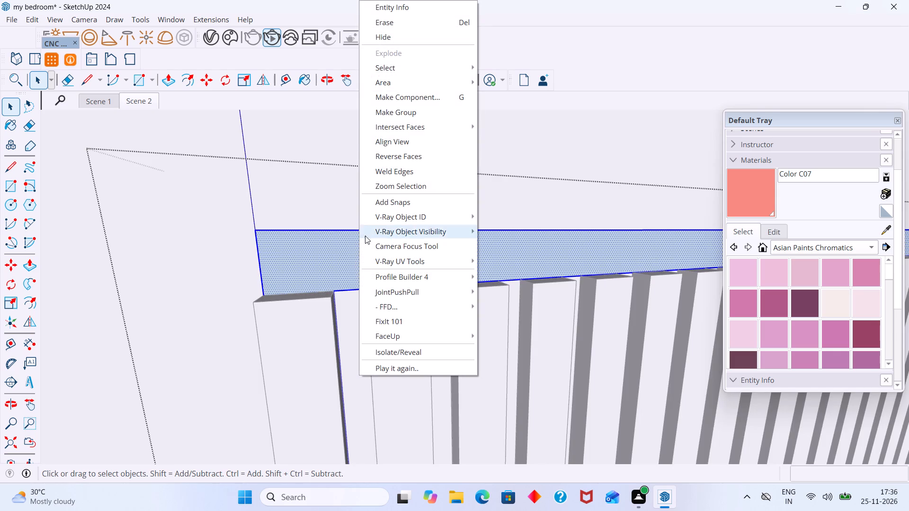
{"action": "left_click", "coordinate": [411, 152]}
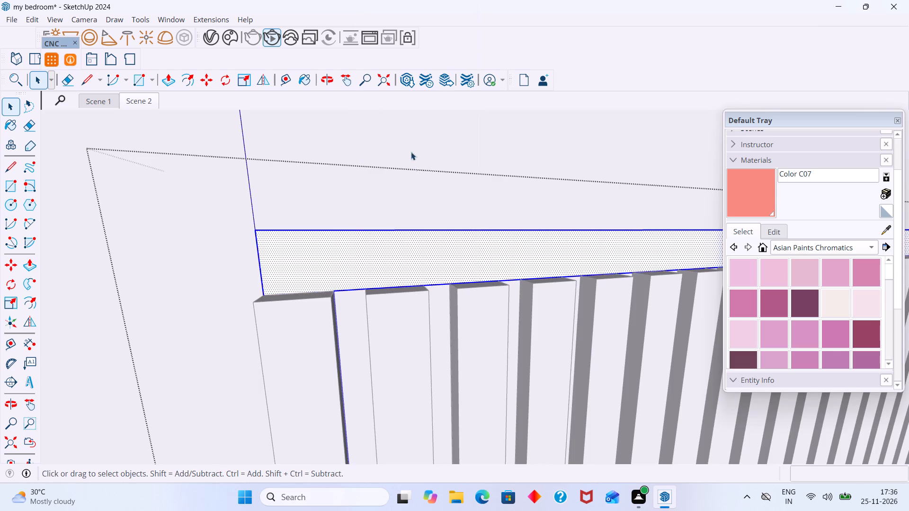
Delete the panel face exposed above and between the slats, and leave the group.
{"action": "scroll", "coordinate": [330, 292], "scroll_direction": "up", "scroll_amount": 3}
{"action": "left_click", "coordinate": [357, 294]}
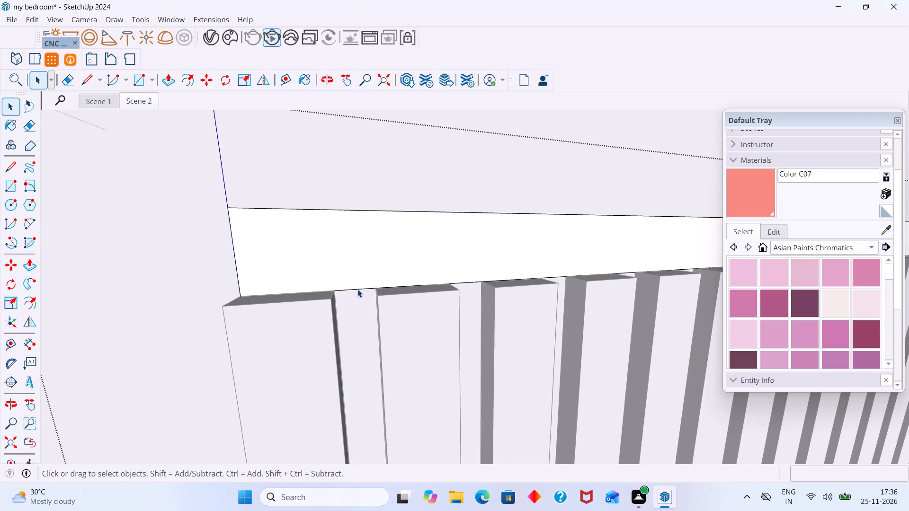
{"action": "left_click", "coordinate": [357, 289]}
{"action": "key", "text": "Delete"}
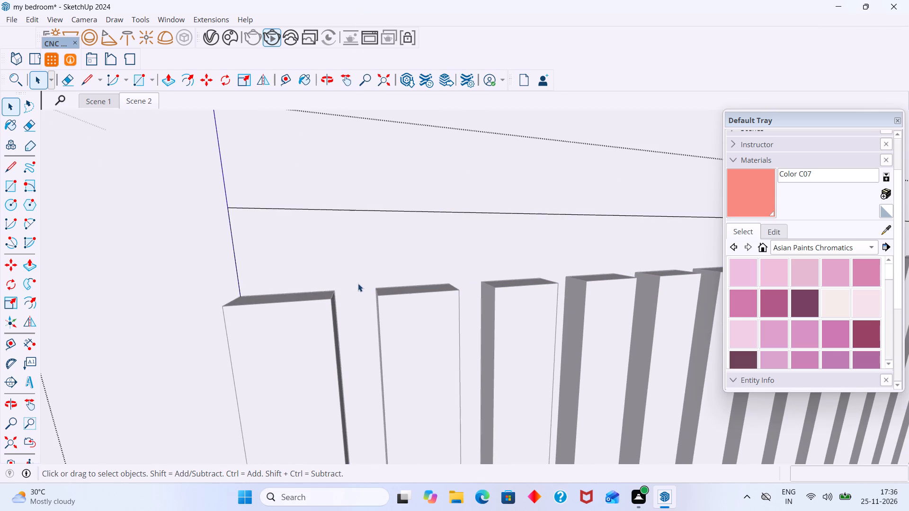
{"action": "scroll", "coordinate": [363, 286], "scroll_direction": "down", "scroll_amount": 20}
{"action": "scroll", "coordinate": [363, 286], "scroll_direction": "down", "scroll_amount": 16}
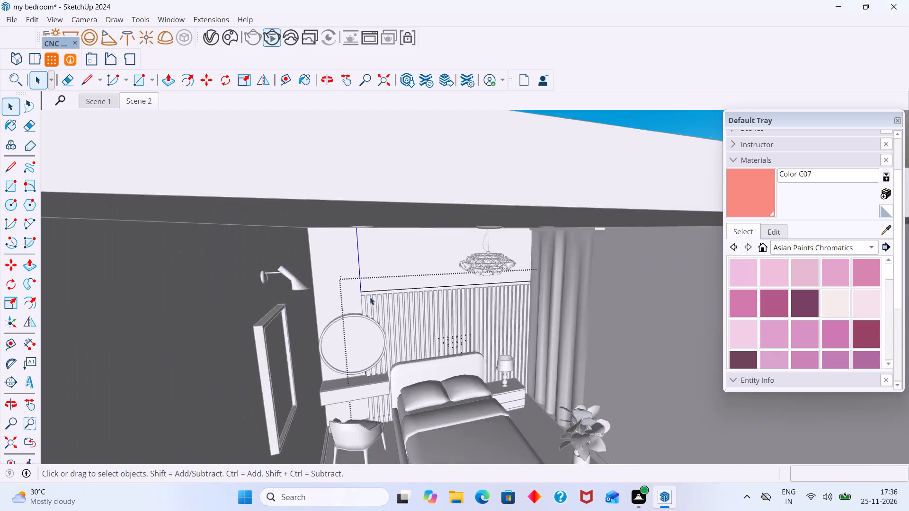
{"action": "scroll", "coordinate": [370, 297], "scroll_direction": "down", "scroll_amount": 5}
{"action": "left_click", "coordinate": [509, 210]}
Restart the V-Ray interactive render of the bedroom and return the camera to Scene 2.
{"action": "scroll", "coordinate": [412, 327], "scroll_direction": "up", "scroll_amount": 7}
{"action": "middle_click_drag", "start_coordinate": [396, 316], "coordinate": [376, 315]}
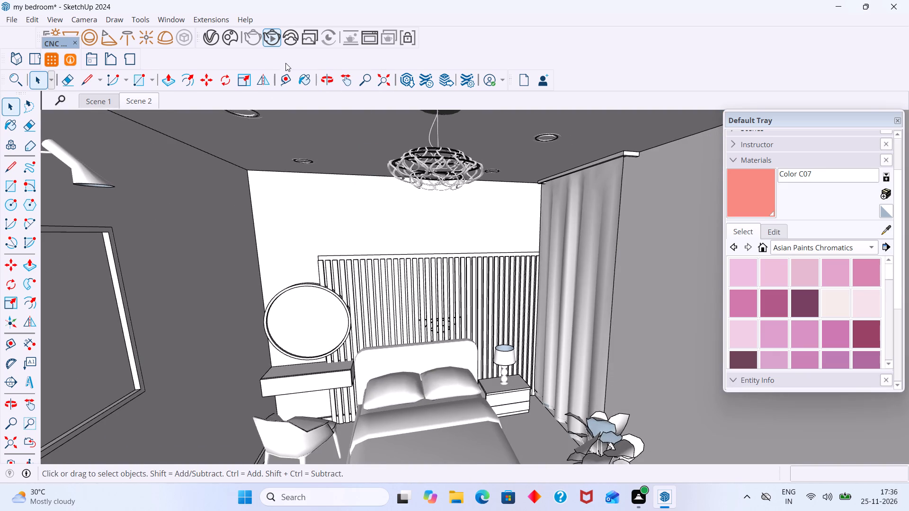
{"action": "double_click", "coordinate": [274, 43]}
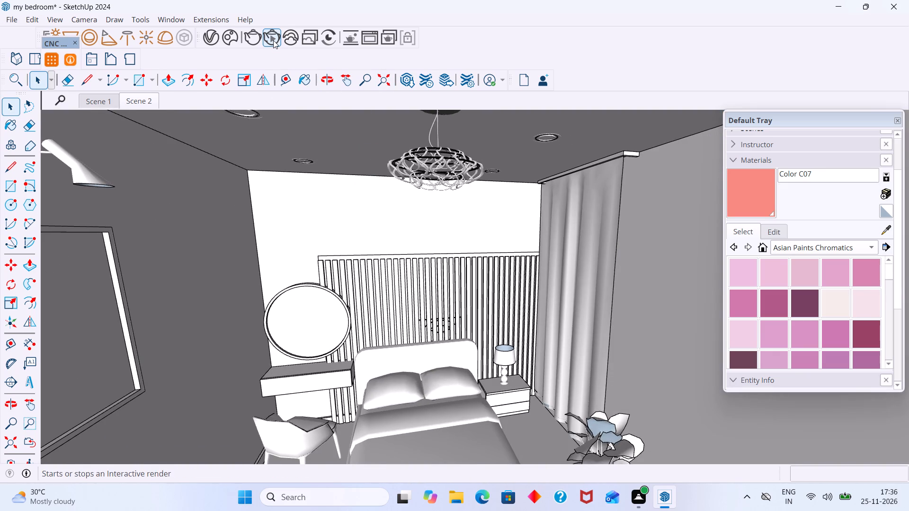
{"action": "double_click", "coordinate": [274, 40]}
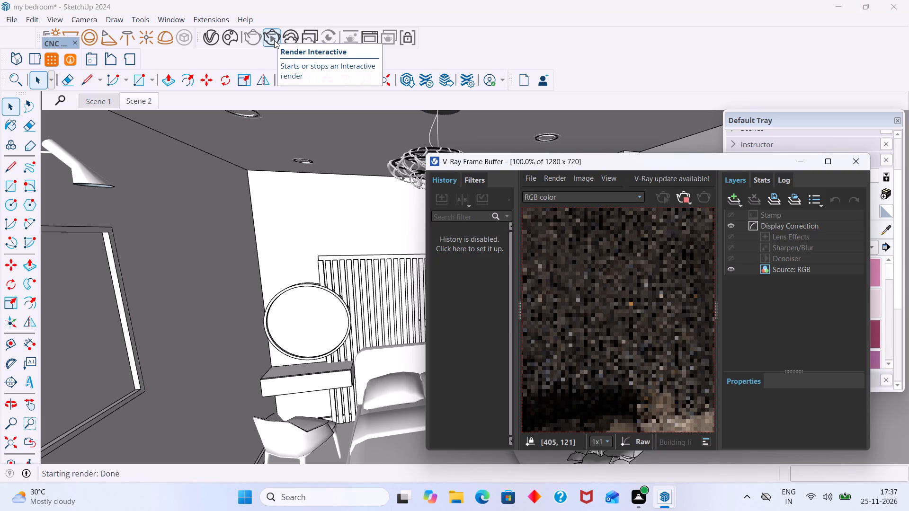
{"action": "scroll", "coordinate": [664, 311], "scroll_direction": "down", "scroll_amount": 3}
{"action": "scroll", "coordinate": [633, 324], "scroll_direction": "up", "scroll_amount": 1}
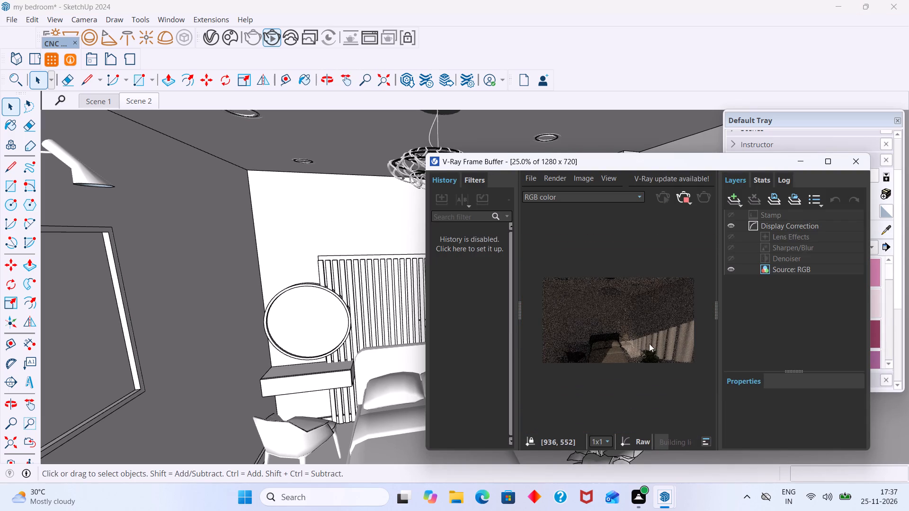
{"action": "scroll", "coordinate": [351, 361], "scroll_direction": "down", "scroll_amount": 1}
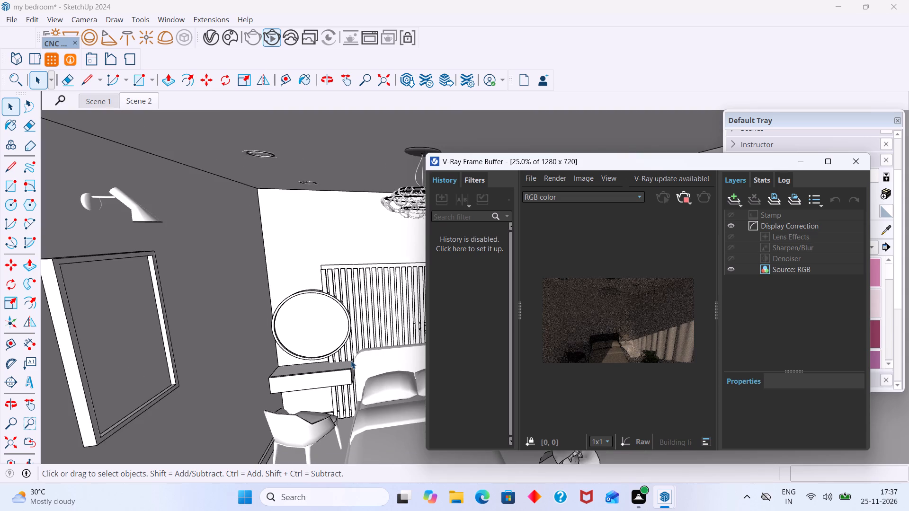
{"action": "scroll", "coordinate": [357, 361], "scroll_direction": "down", "scroll_amount": 5}
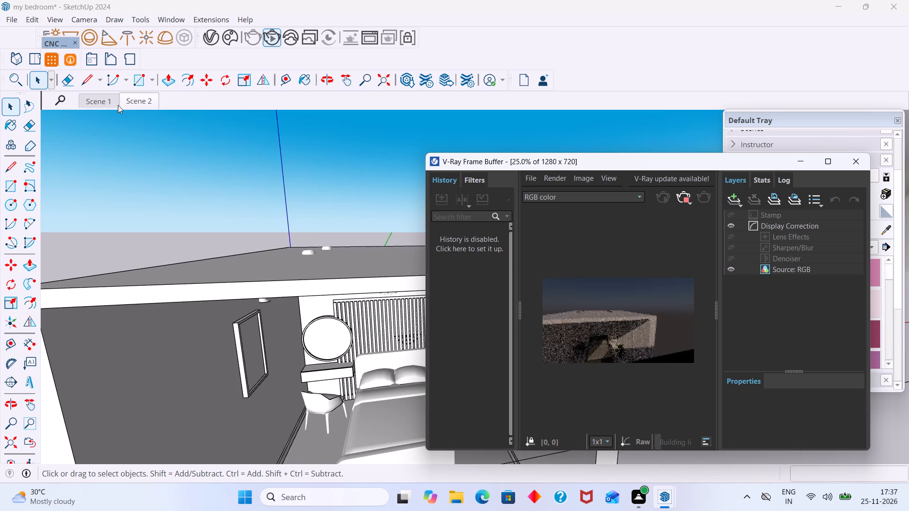
{"action": "left_click", "coordinate": [138, 99]}
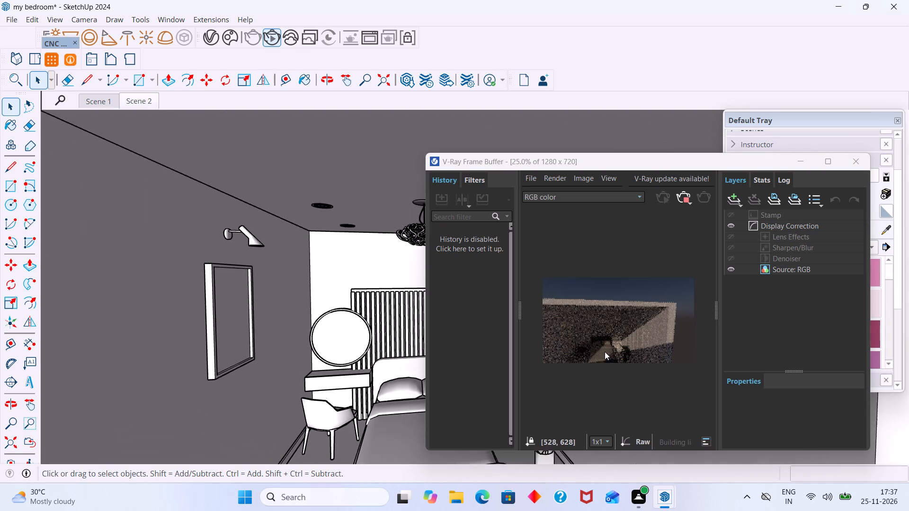
Examine the rendered bed wall and ceiling around the headboard, and close the frame buffer.
{"action": "scroll", "coordinate": [617, 336], "scroll_direction": "up", "scroll_amount": 1}
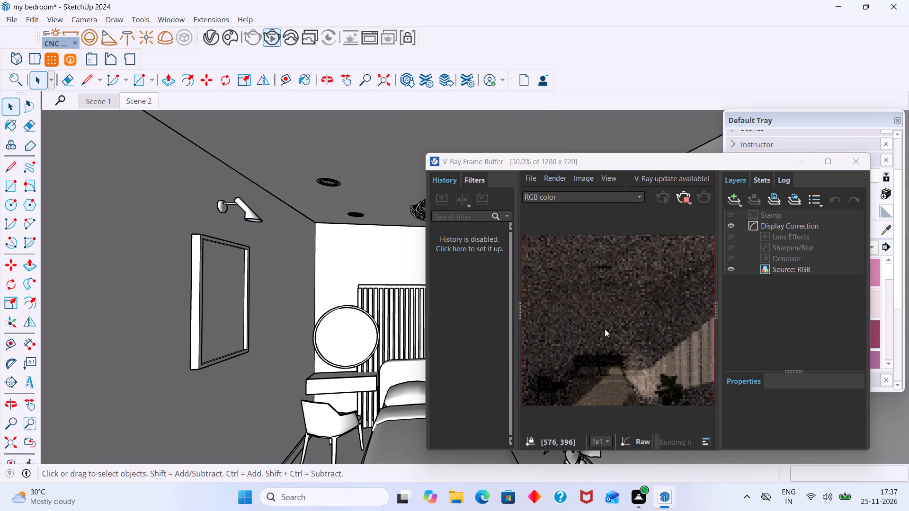
{"action": "scroll", "coordinate": [610, 330], "scroll_direction": "up", "scroll_amount": 1}
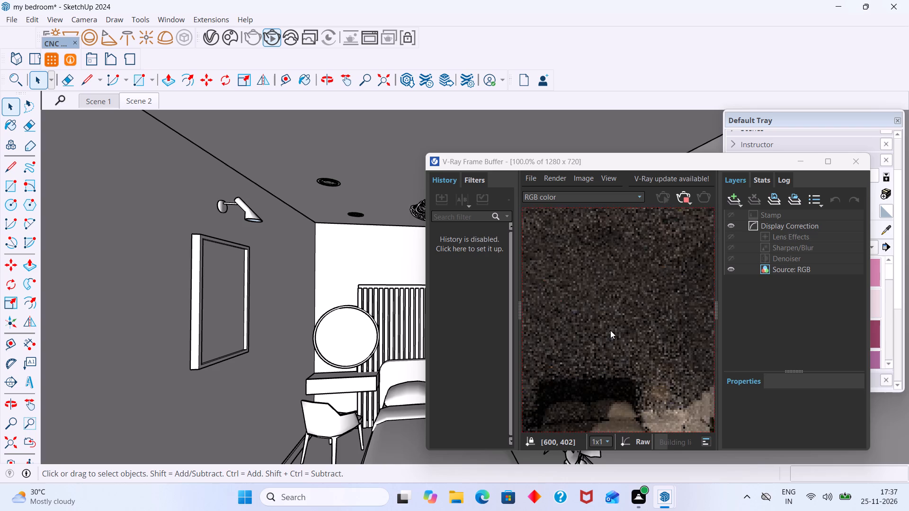
{"action": "scroll", "coordinate": [610, 330], "scroll_direction": "down", "scroll_amount": 2}
{"action": "scroll", "coordinate": [610, 330], "scroll_direction": "up", "scroll_amount": 1}
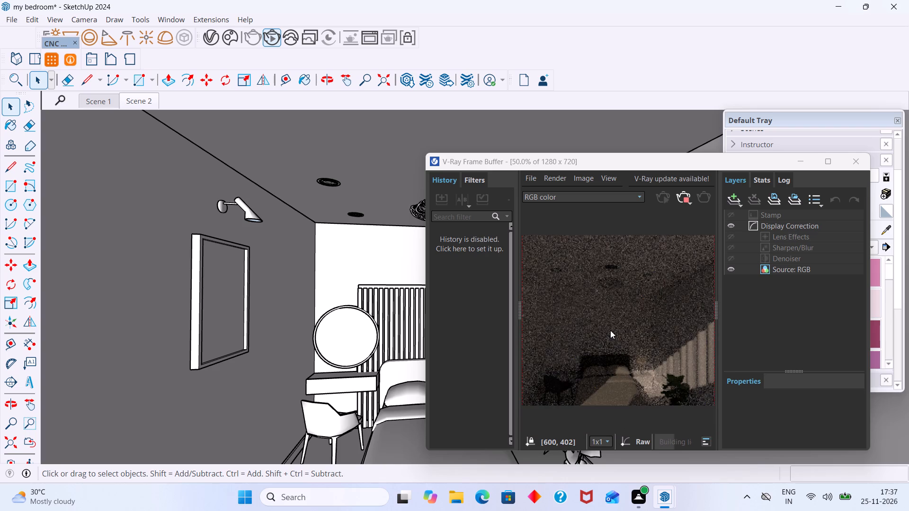
{"action": "middle_click_drag", "start_coordinate": [614, 330], "coordinate": [641, 338]}
{"action": "middle_click_drag", "start_coordinate": [634, 341], "coordinate": [634, 353]}
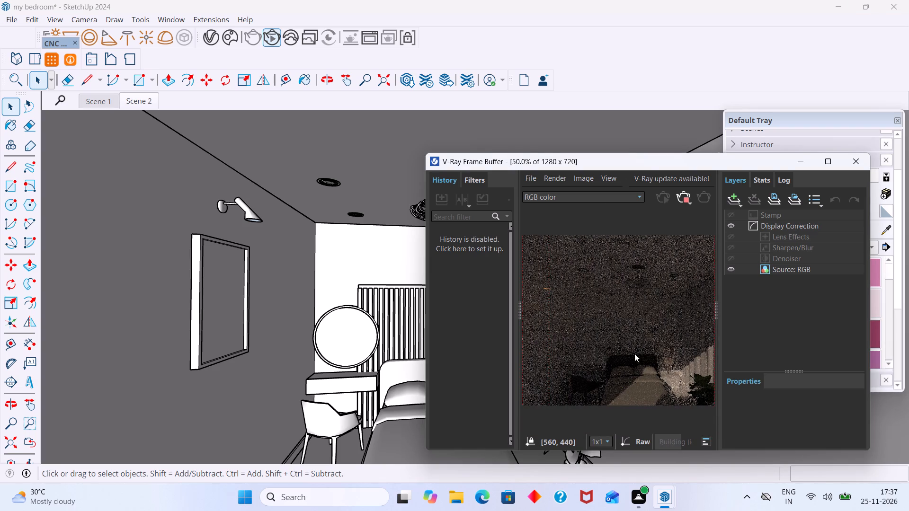
{"action": "middle_click_drag", "start_coordinate": [634, 353], "coordinate": [636, 358]}
{"action": "scroll", "coordinate": [638, 344], "scroll_direction": "up", "scroll_amount": 1}
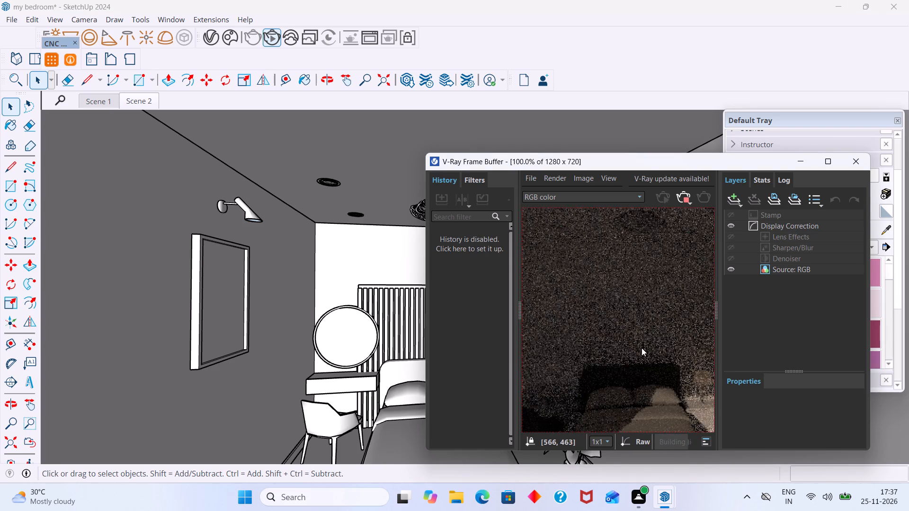
{"action": "scroll", "coordinate": [642, 349], "scroll_direction": "down", "scroll_amount": 1}
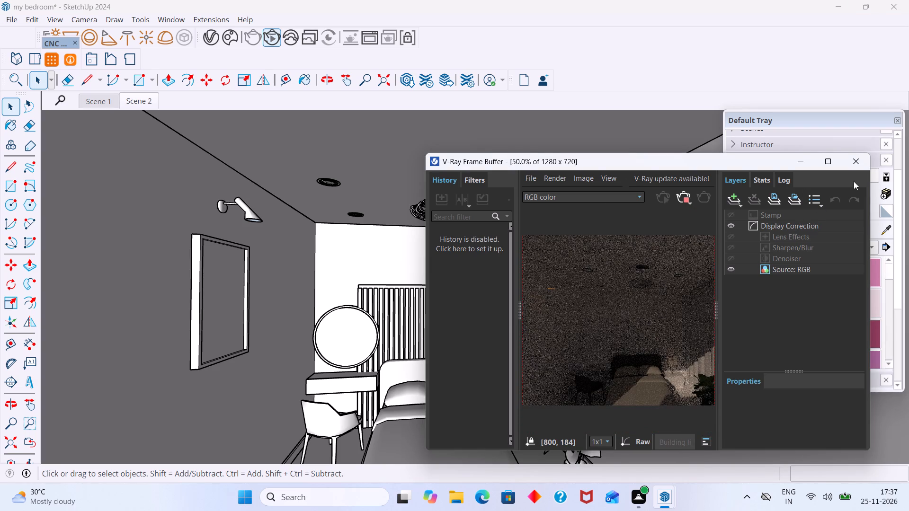
{"action": "left_click", "coordinate": [858, 167]}
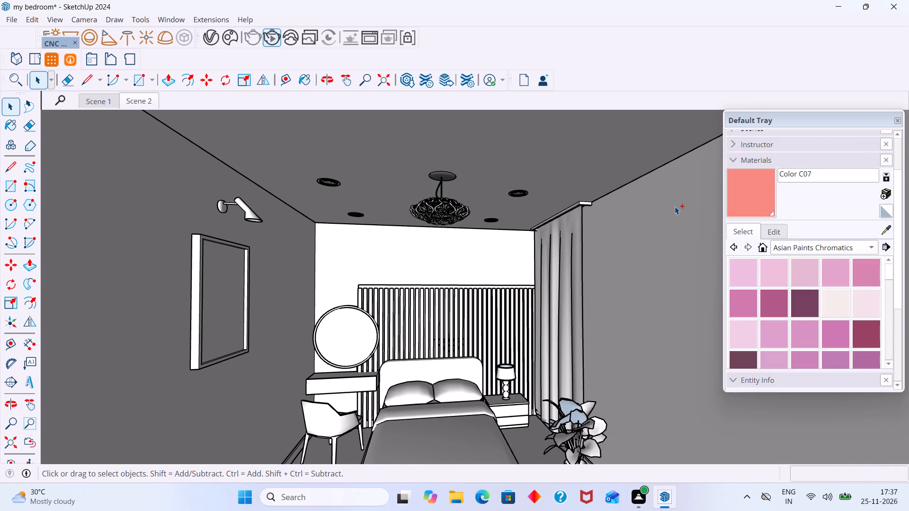
Undo the face deletion, the face reversal and the earlier edits to the backing panel behind the slats.
{"action": "key", "text": "ctrl+z"}
{"action": "key", "text": "ctrl+z"}
{"action": "key", "text": "ctrl+z"}
{"action": "key", "text": "ctrl+z"}
{"action": "key", "text": "ctrl+z"}
{"action": "key", "text": "ctrl+z"}
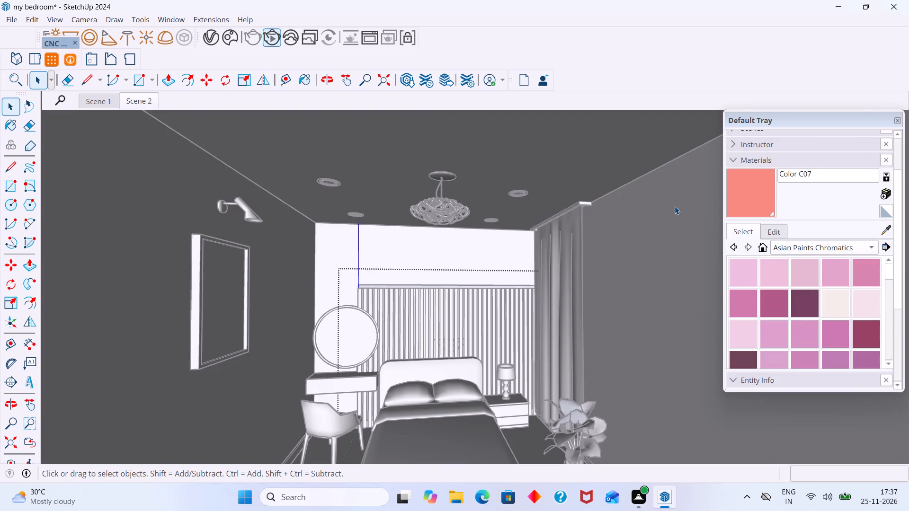
{"action": "key", "text": "ctrl+z"}
{"action": "key", "text": "ctrl+z"}
{"action": "key", "text": "ctrl+z"}
{"action": "key", "text": "ctrl+z"}
{"action": "key", "text": "ctrl+z"}
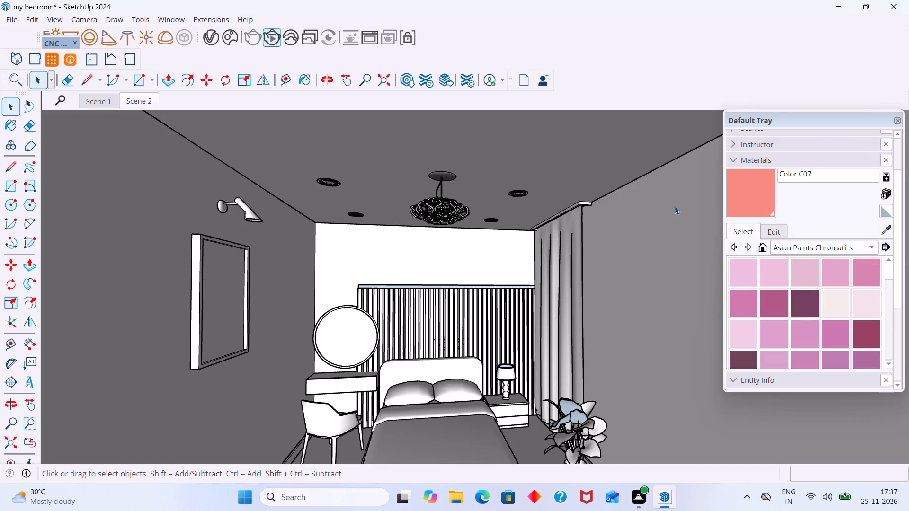
{"action": "key", "text": "ctrl+z"}
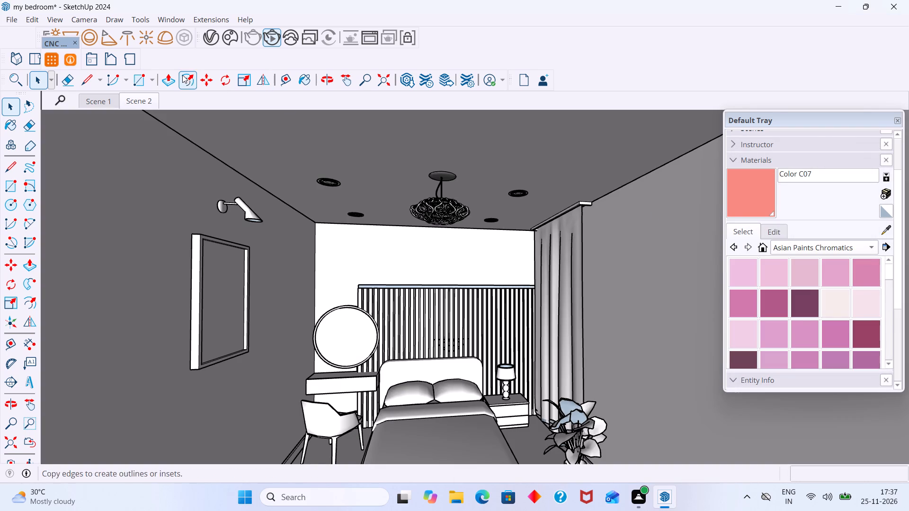
Restart the V-Ray interactive render of Scene 2 with the restored backing panel.
{"action": "double_click", "coordinate": [271, 38]}
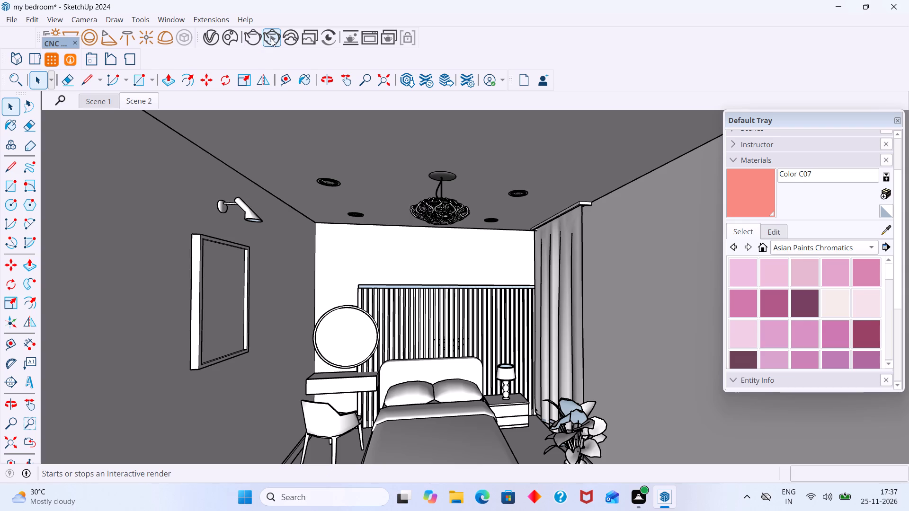
{"action": "double_click", "coordinate": [270, 38]}
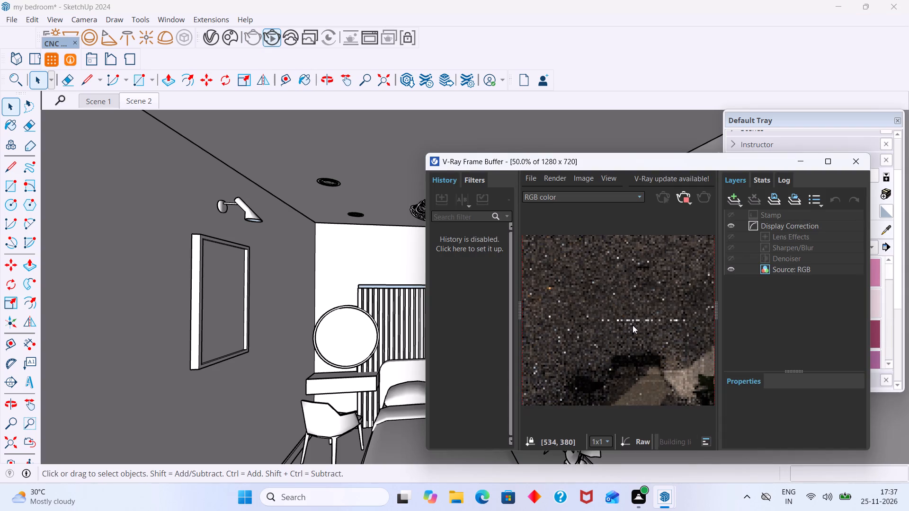
Examine the rendered bed wall along the top of the slats, at several zoom levels.
{"action": "scroll", "coordinate": [633, 325], "scroll_direction": "up", "scroll_amount": 1}
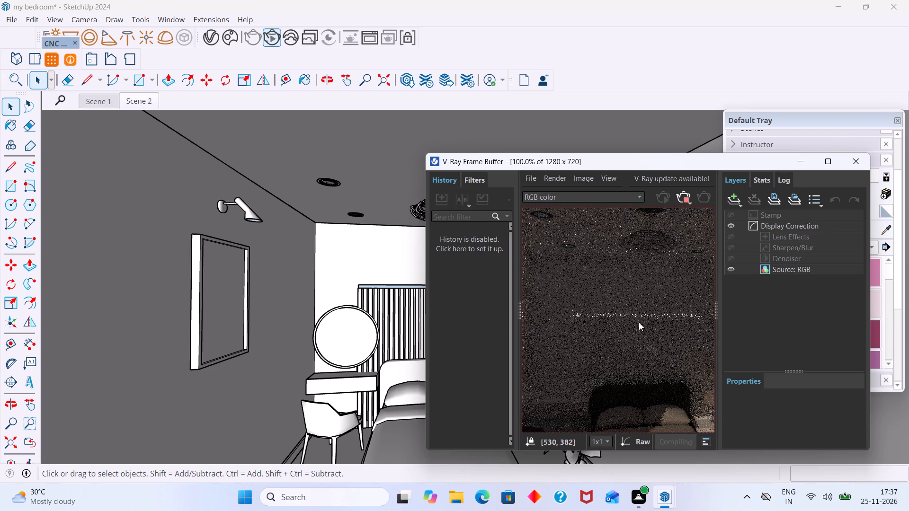
{"action": "scroll", "coordinate": [680, 282], "scroll_direction": "down", "scroll_amount": 2}
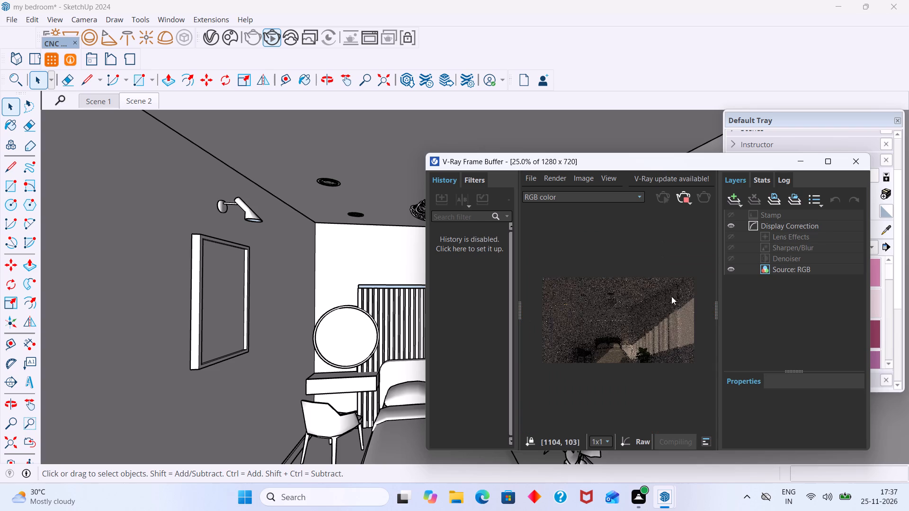
{"action": "scroll", "coordinate": [663, 336], "scroll_direction": "up", "scroll_amount": 2}
{"action": "scroll", "coordinate": [659, 337], "scroll_direction": "down", "scroll_amount": 3}
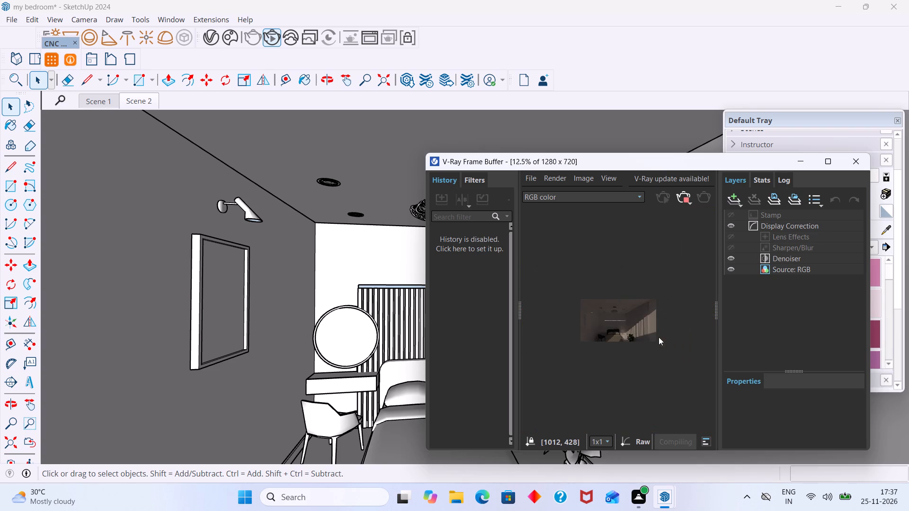
{"action": "scroll", "coordinate": [649, 340], "scroll_direction": "up", "scroll_amount": 3}
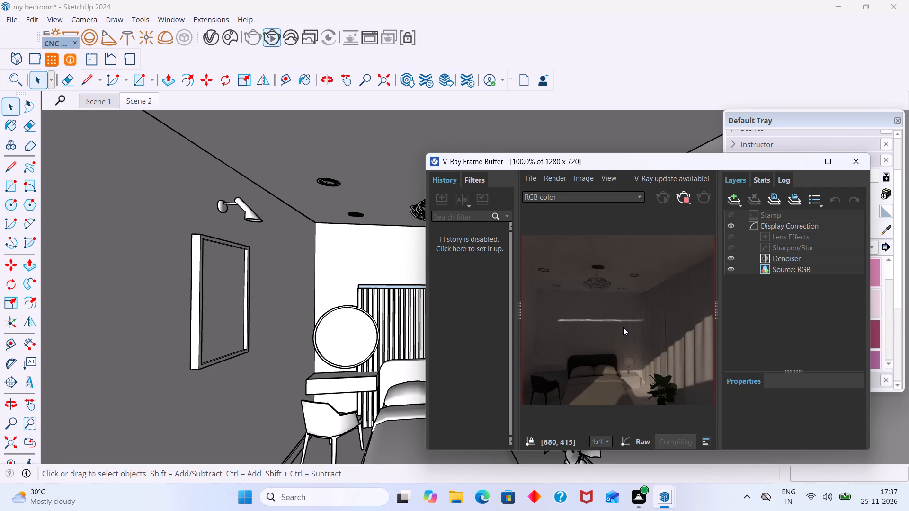
{"action": "scroll", "coordinate": [623, 327], "scroll_direction": "up", "scroll_amount": 1}
{"action": "scroll", "coordinate": [623, 327], "scroll_direction": "down", "scroll_amount": 2}
{"action": "scroll", "coordinate": [595, 325], "scroll_direction": "up", "scroll_amount": 1}
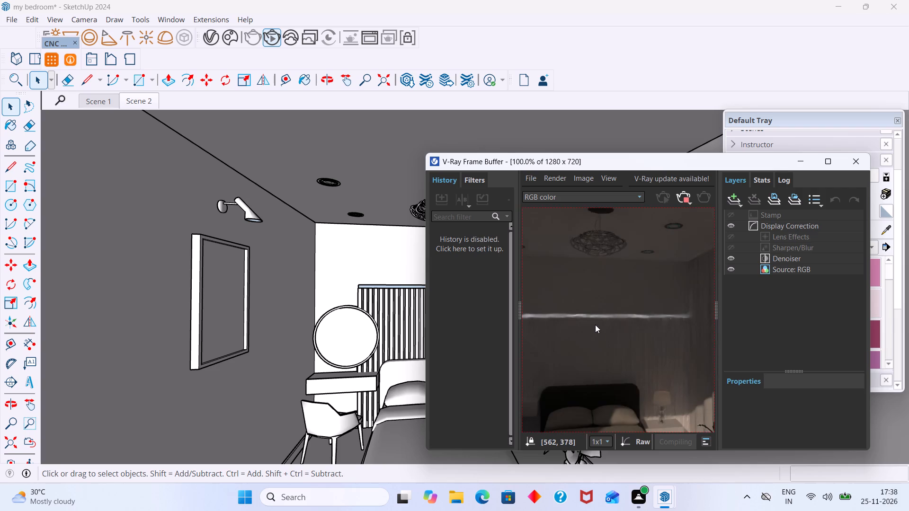
{"action": "scroll", "coordinate": [595, 325], "scroll_direction": "down", "scroll_amount": 1}
{"action": "scroll", "coordinate": [595, 325], "scroll_direction": "up", "scroll_amount": 1}
{"action": "scroll", "coordinate": [595, 325], "scroll_direction": "down", "scroll_amount": 1}
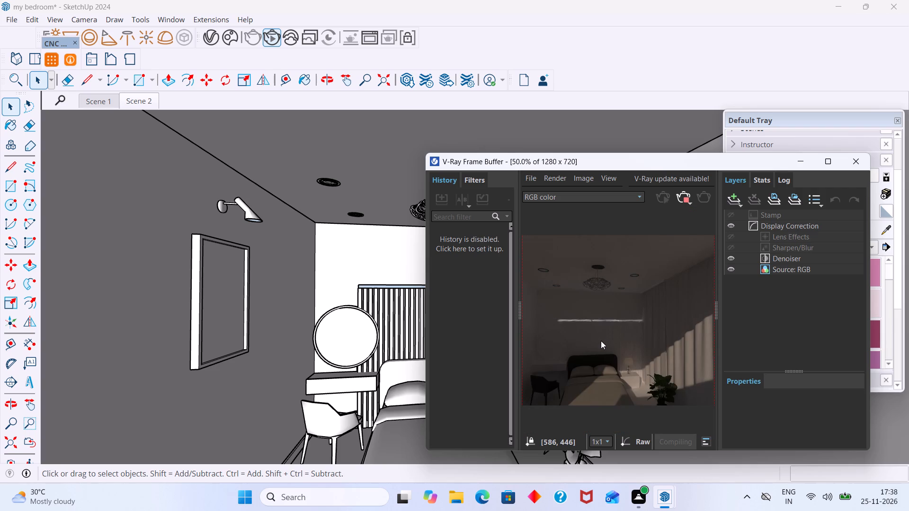
Examine the rendered light strip along the top of the bed wall slats up close.
{"action": "scroll", "coordinate": [587, 327], "scroll_direction": "up", "scroll_amount": 2}
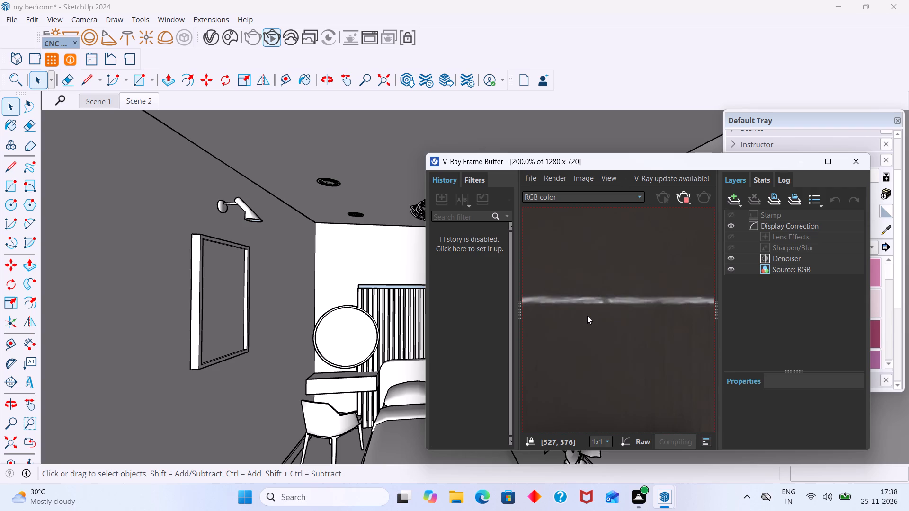
{"action": "scroll", "coordinate": [587, 316], "scroll_direction": "down", "scroll_amount": 1}
{"action": "scroll", "coordinate": [373, 289], "scroll_direction": "up", "scroll_amount": 13}
Open the end slat behind the round mirror for editing and Push/Pull its top face up 2" to the backing panel's upper edge.
{"action": "middle_click_drag", "start_coordinate": [357, 290], "coordinate": [463, 306]}
{"action": "scroll", "coordinate": [374, 295], "scroll_direction": "up", "scroll_amount": 1}
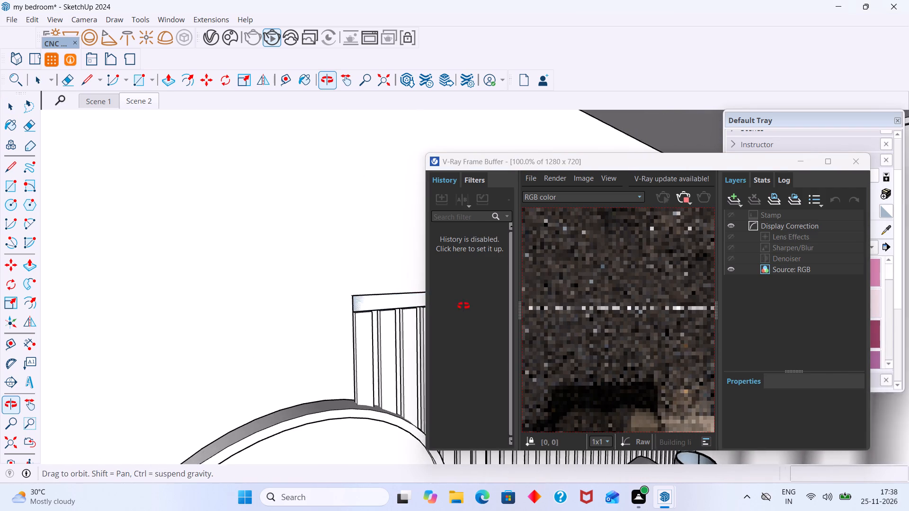
{"action": "middle_click_drag", "start_coordinate": [463, 306], "coordinate": [441, 342]}
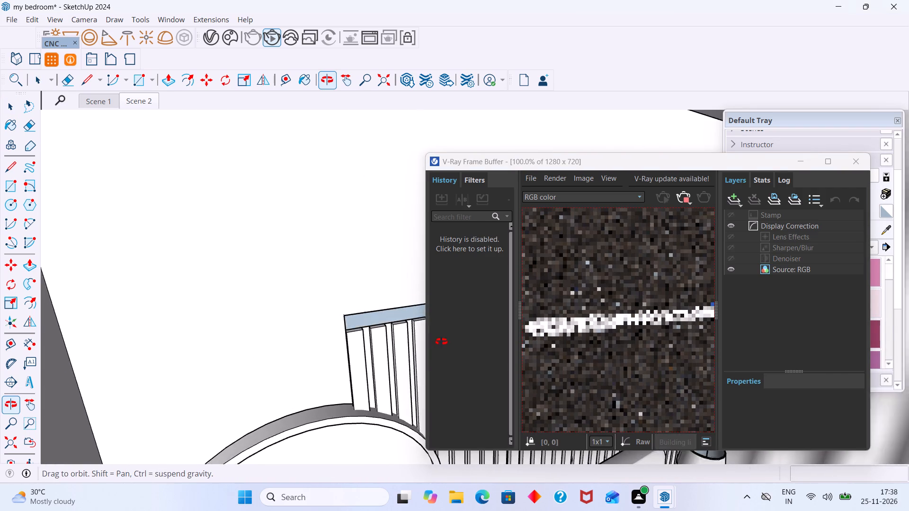
{"action": "middle_click_drag", "start_coordinate": [441, 342], "coordinate": [416, 347]}
{"action": "scroll", "coordinate": [321, 323], "scroll_direction": "up", "scroll_amount": 3}
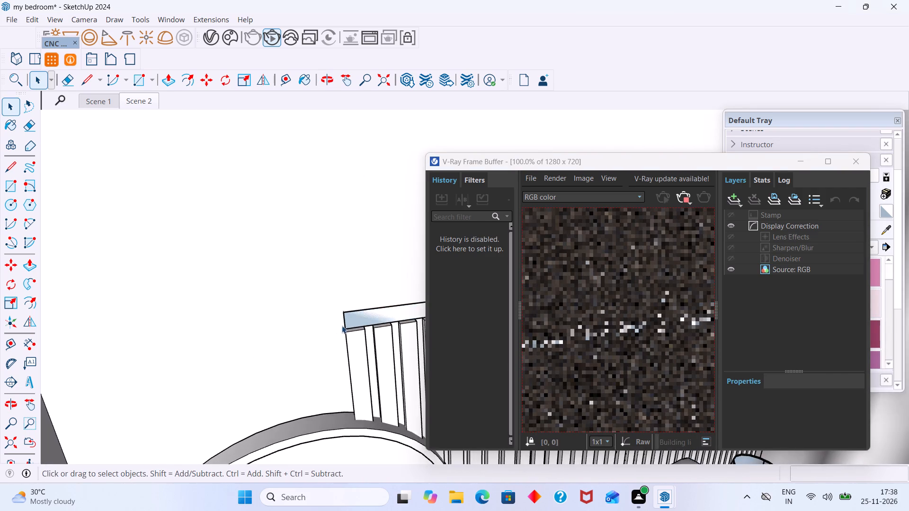
{"action": "scroll", "coordinate": [342, 326], "scroll_direction": "up", "scroll_amount": 14}
{"action": "middle_click_drag", "start_coordinate": [350, 333], "coordinate": [428, 324]}
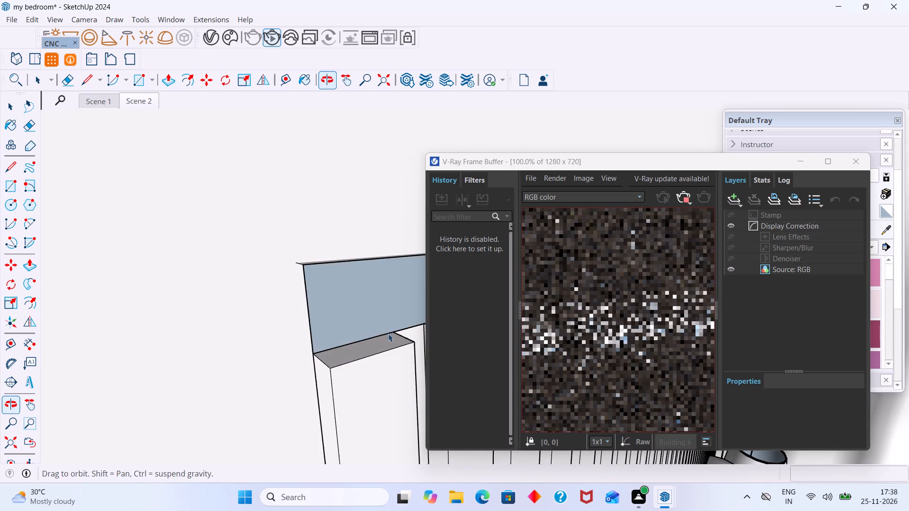
{"action": "scroll", "coordinate": [374, 338], "scroll_direction": "up", "scroll_amount": 7}
{"action": "middle_click_drag", "start_coordinate": [360, 349], "coordinate": [403, 344]}
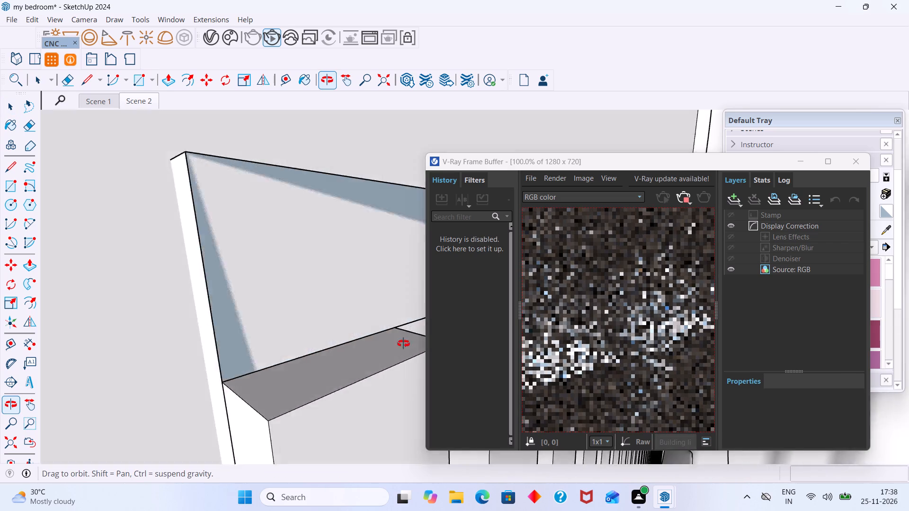
{"action": "middle_click_drag", "start_coordinate": [403, 344], "coordinate": [317, 361]}
{"action": "left_click", "coordinate": [330, 351]}
{"action": "double_click", "coordinate": [329, 349]}
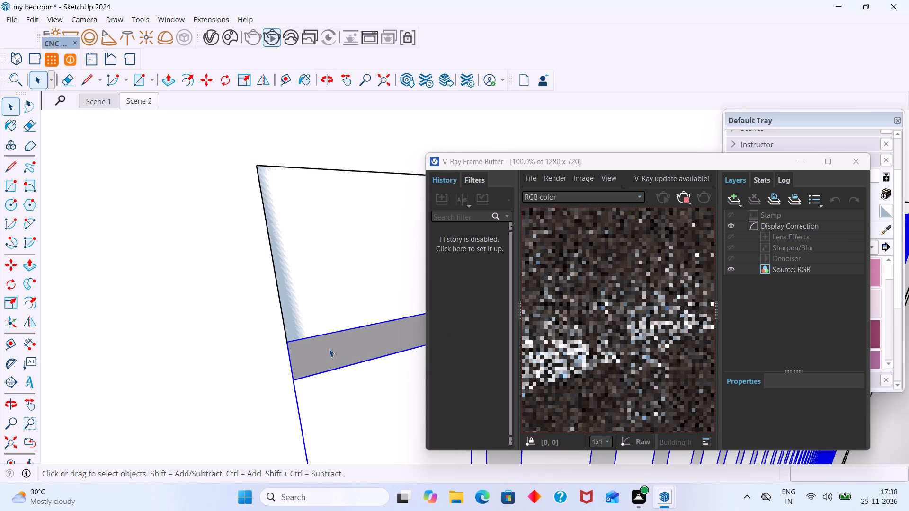
{"action": "left_click", "coordinate": [335, 347]}
{"action": "scroll", "coordinate": [338, 348], "scroll_direction": "up", "scroll_amount": 2}
{"action": "middle_click_drag", "start_coordinate": [337, 347], "coordinate": [372, 350]}
{"action": "left_click", "coordinate": [310, 341]}
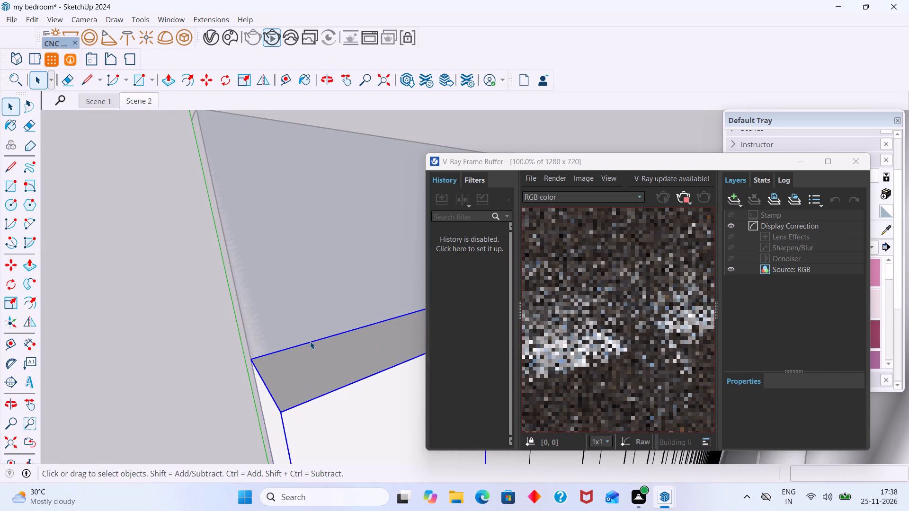
{"action": "double_click", "coordinate": [312, 345]}
{"action": "left_click", "coordinate": [327, 359]}
{"action": "key", "text": "p"}
{"action": "left_click", "coordinate": [328, 358]}
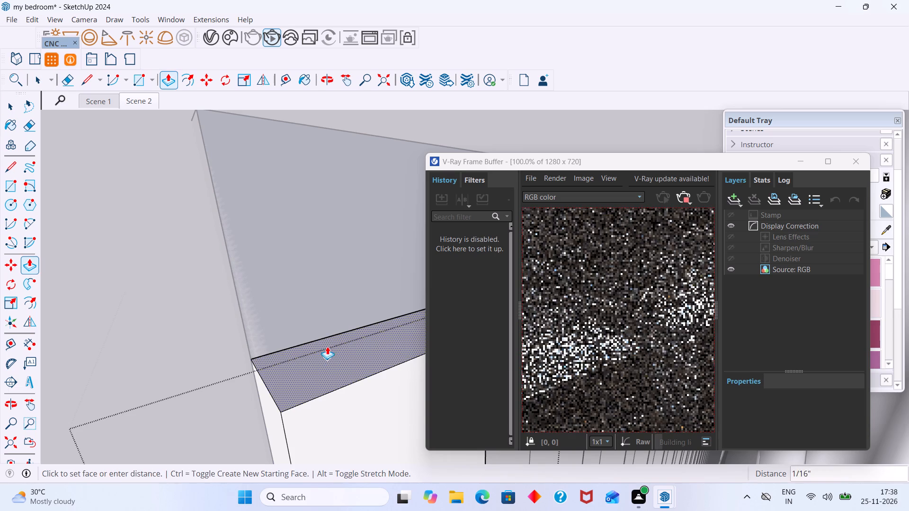
{"action": "middle_click_drag", "start_coordinate": [209, 148], "coordinate": [183, 237]}
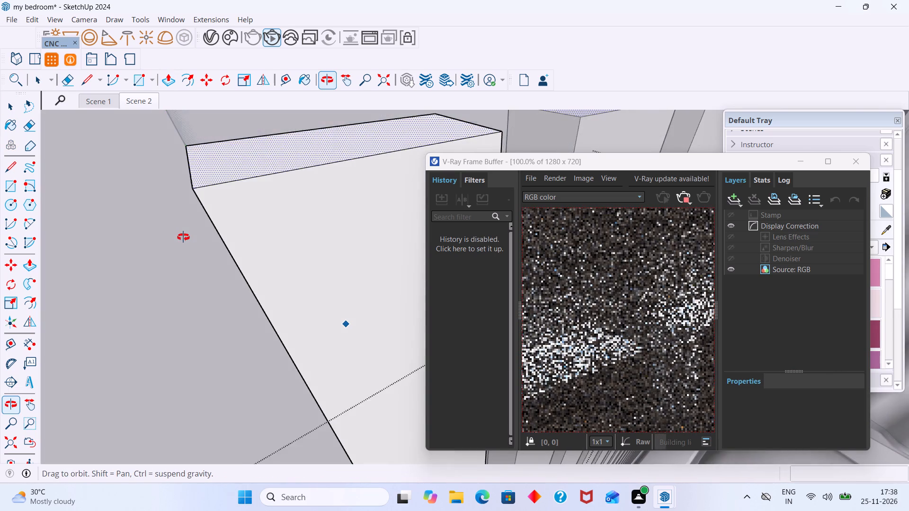
{"action": "middle_click_drag", "start_coordinate": [183, 237], "coordinate": [190, 234]}
{"action": "middle_click_drag", "start_coordinate": [196, 229], "coordinate": [242, 290], "text": "shift"}
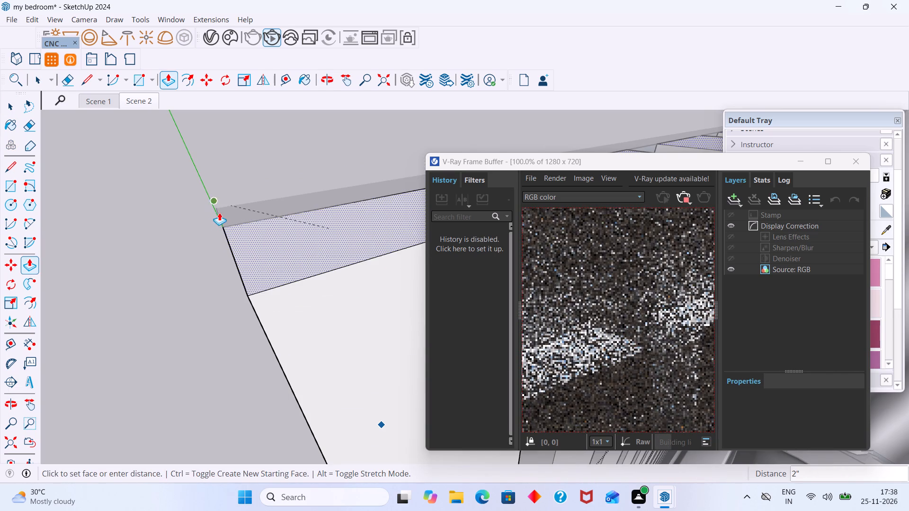
{"action": "left_click", "coordinate": [221, 214]}
{"action": "key", "text": "space"}
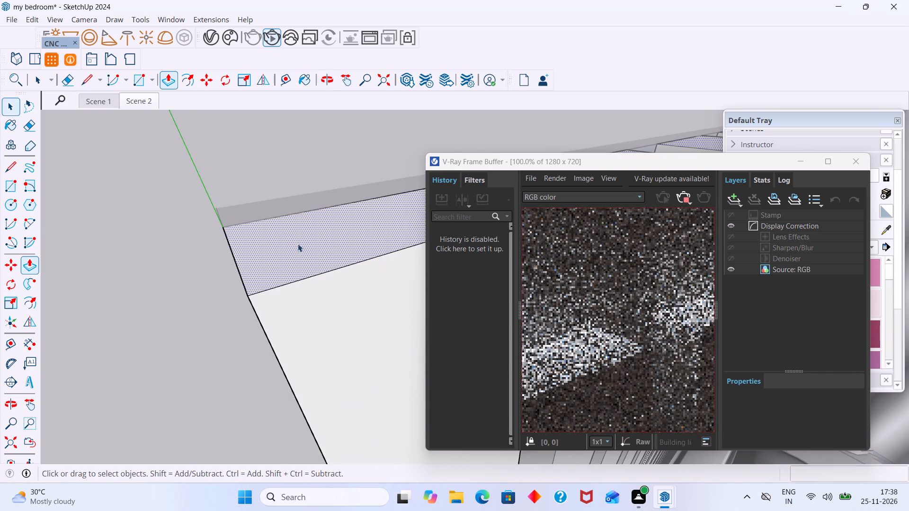
Examine the tops of the extended slats against the backing panel's upper edge from several angles.
{"action": "scroll", "coordinate": [299, 256], "scroll_direction": "down", "scroll_amount": 14}
{"action": "middle_click_drag", "start_coordinate": [297, 267], "coordinate": [394, 222]}
{"action": "scroll", "coordinate": [272, 272], "scroll_direction": "up", "scroll_amount": 2}
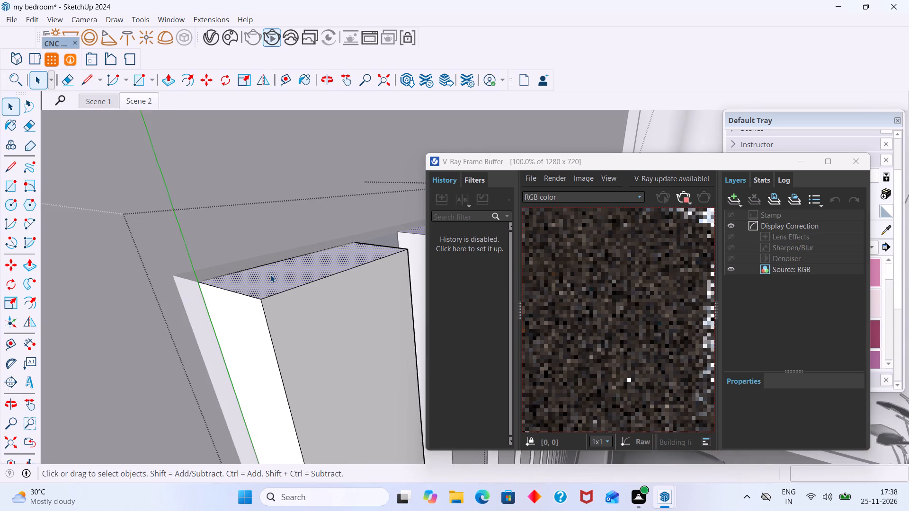
{"action": "scroll", "coordinate": [270, 274], "scroll_direction": "up", "scroll_amount": 4}
{"action": "middle_click_drag", "start_coordinate": [272, 275], "coordinate": [343, 258]}
{"action": "scroll", "coordinate": [281, 279], "scroll_direction": "down", "scroll_amount": 5}
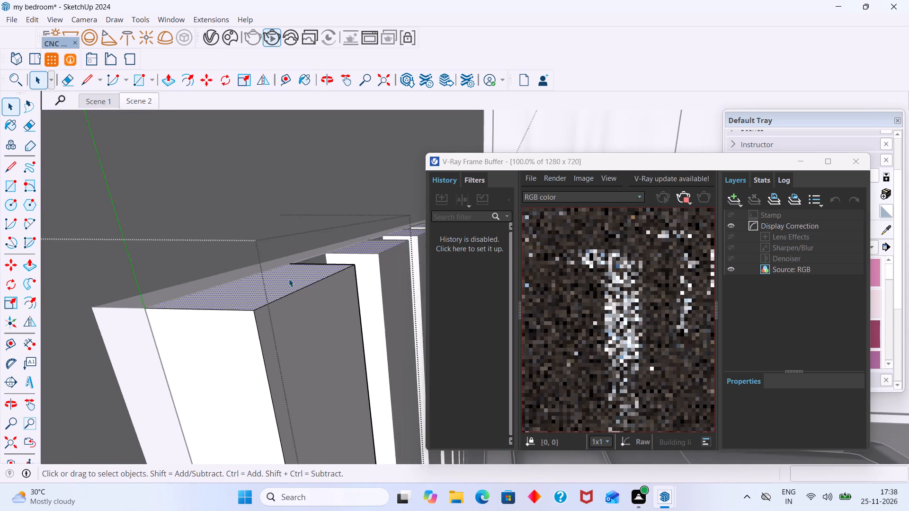
{"action": "middle_click_drag", "start_coordinate": [291, 278], "coordinate": [263, 319]}
{"action": "scroll", "coordinate": [283, 299], "scroll_direction": "down", "scroll_amount": 3}
{"action": "middle_click_drag", "start_coordinate": [280, 294], "coordinate": [143, 294], "text": "shift"}
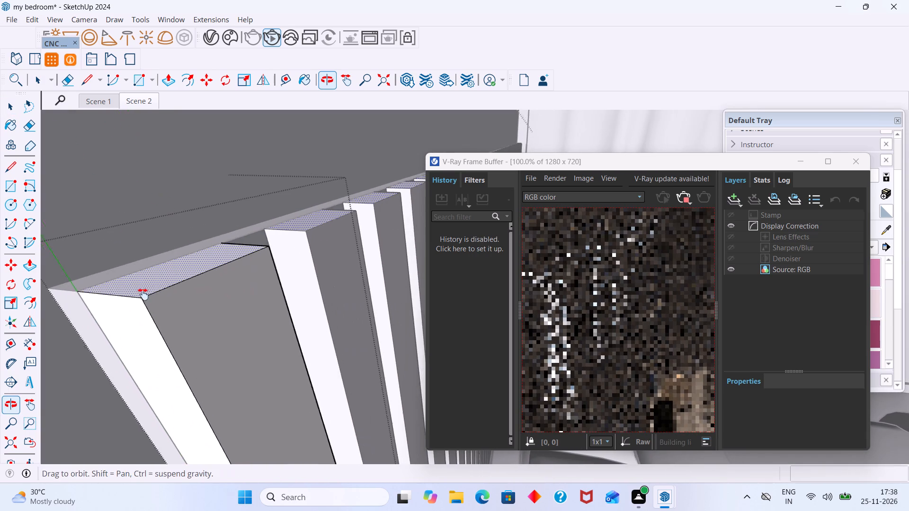
{"action": "middle_click_drag", "start_coordinate": [143, 294], "coordinate": [142, 294], "text": "shift"}
{"action": "scroll", "coordinate": [570, 296], "scroll_direction": "down", "scroll_amount": 2}
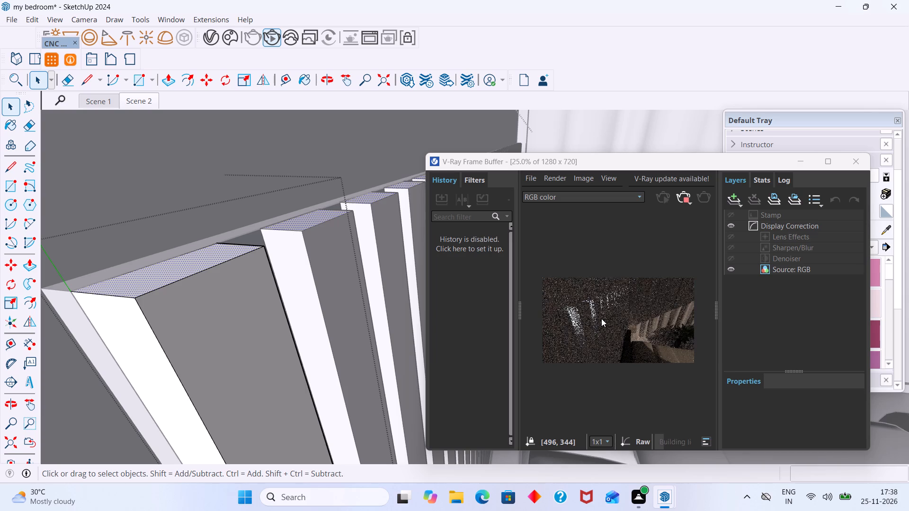
{"action": "middle_click_drag", "start_coordinate": [251, 362], "coordinate": [51, 347]}
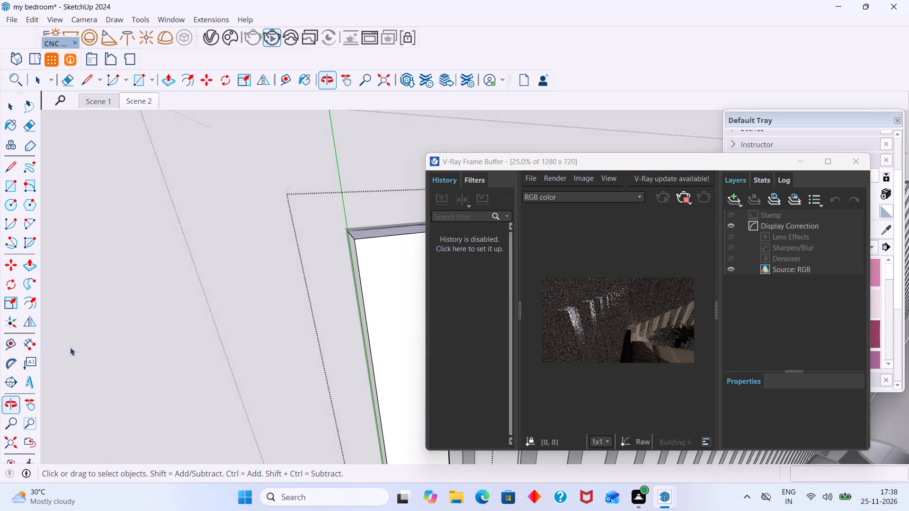
{"action": "scroll", "coordinate": [165, 346], "scroll_direction": "down", "scroll_amount": 11}
{"action": "middle_click_drag", "start_coordinate": [195, 340], "coordinate": [119, 263], "text": "shift"}
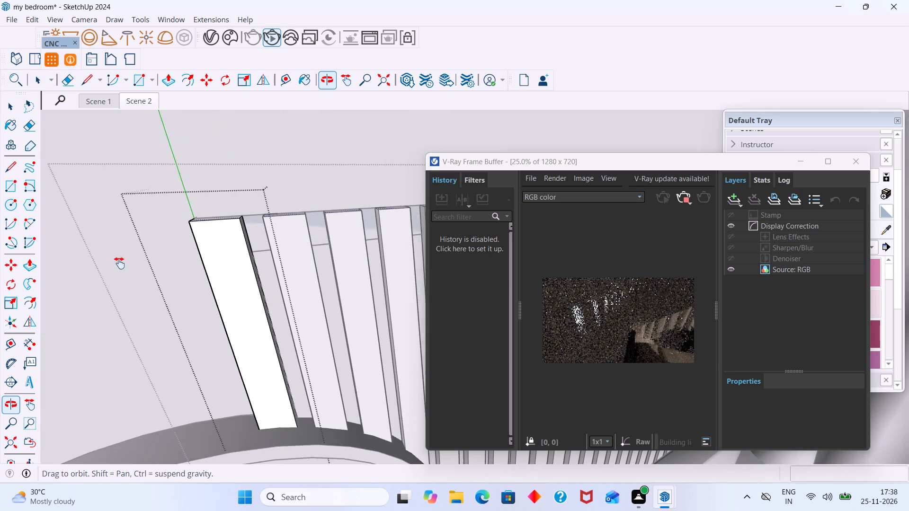
{"action": "middle_click_drag", "start_coordinate": [119, 263], "coordinate": [118, 260], "text": "shift"}
Return to the Scene 2 view and examine the interactive render along the top of the bed wall slats.
{"action": "left_click", "coordinate": [145, 103]}
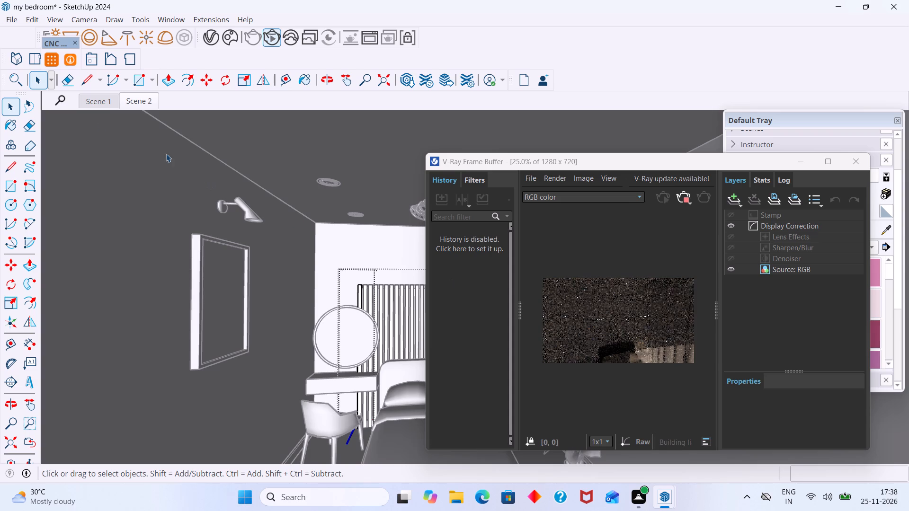
{"action": "left_click", "coordinate": [133, 98]}
{"action": "left_click", "coordinate": [141, 107]}
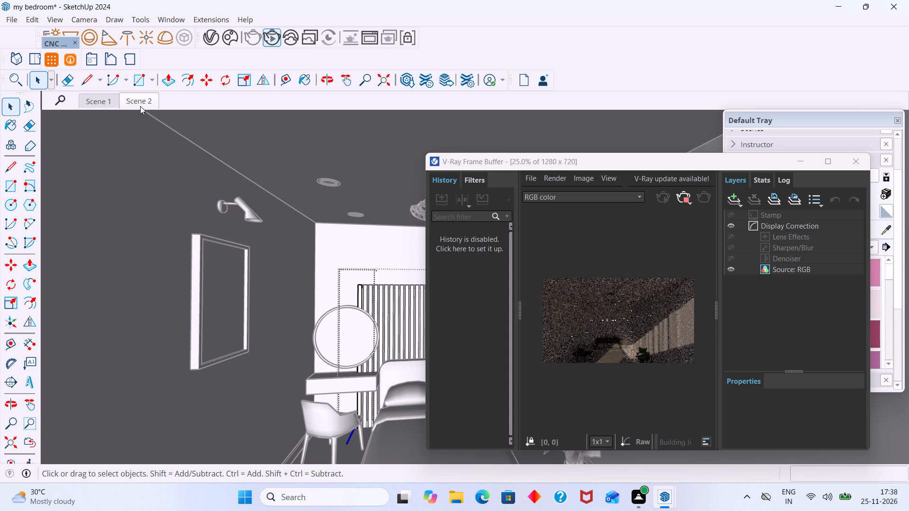
{"action": "left_click", "coordinate": [119, 105]}
{"action": "left_click", "coordinate": [116, 105]}
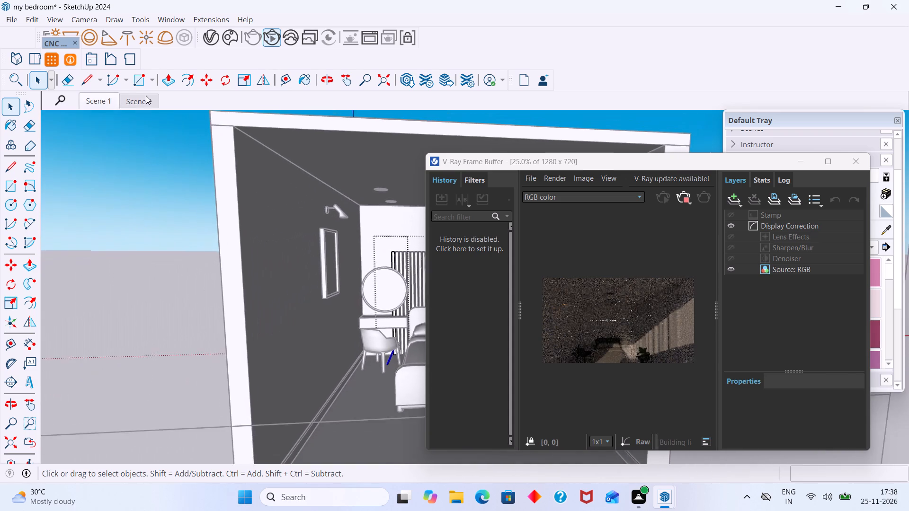
{"action": "left_click", "coordinate": [144, 98]}
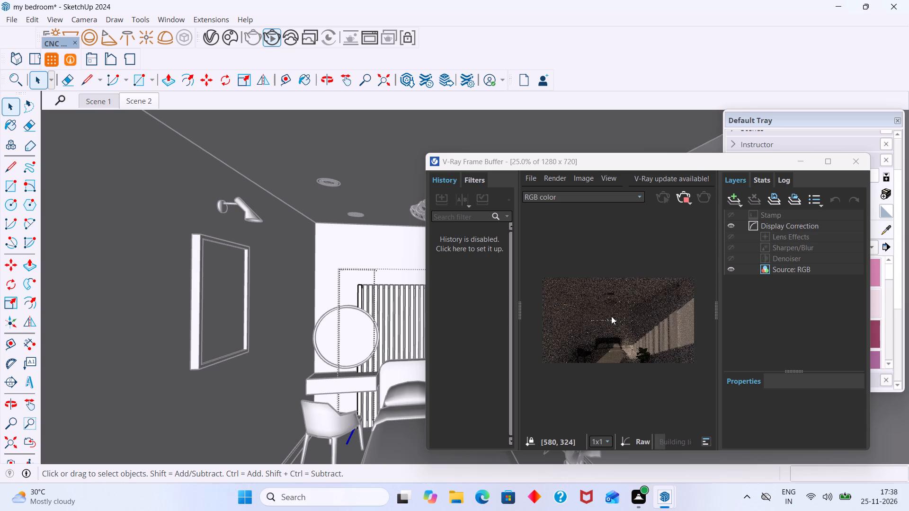
{"action": "scroll", "coordinate": [611, 316], "scroll_direction": "up", "scroll_amount": 4}
{"action": "scroll", "coordinate": [604, 321], "scroll_direction": "down", "scroll_amount": 2}
{"action": "middle_click_drag", "start_coordinate": [607, 323], "coordinate": [637, 327]}
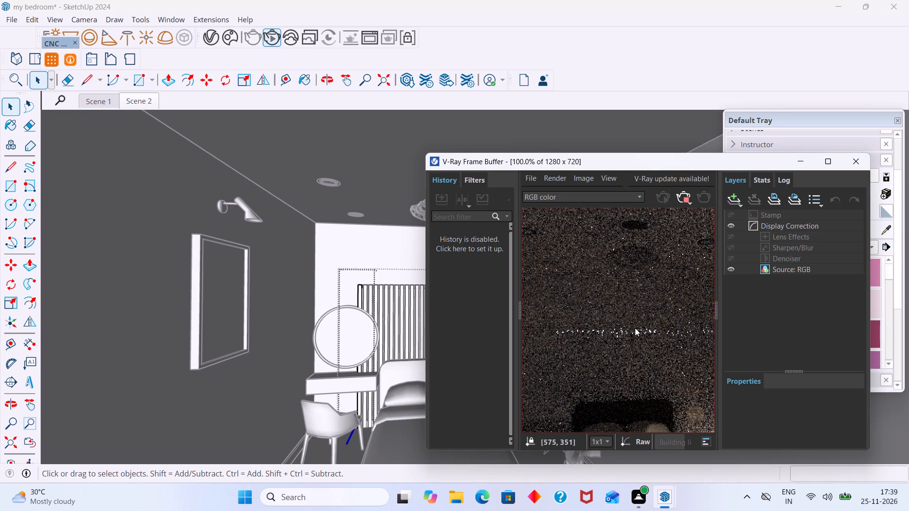
{"action": "scroll", "coordinate": [634, 331], "scroll_direction": "down", "scroll_amount": 1}
{"action": "middle_click_drag", "start_coordinate": [634, 331], "coordinate": [632, 332]}
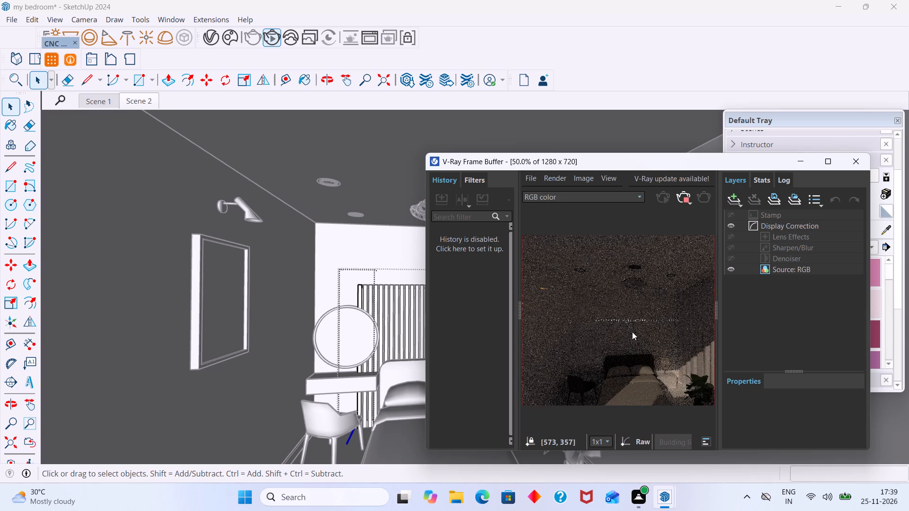
{"action": "middle_click_drag", "start_coordinate": [632, 332], "coordinate": [625, 334]}
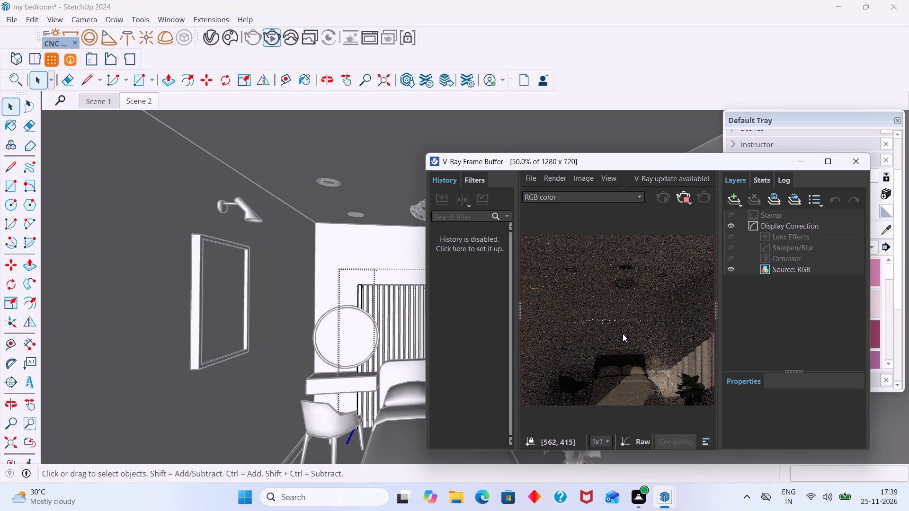
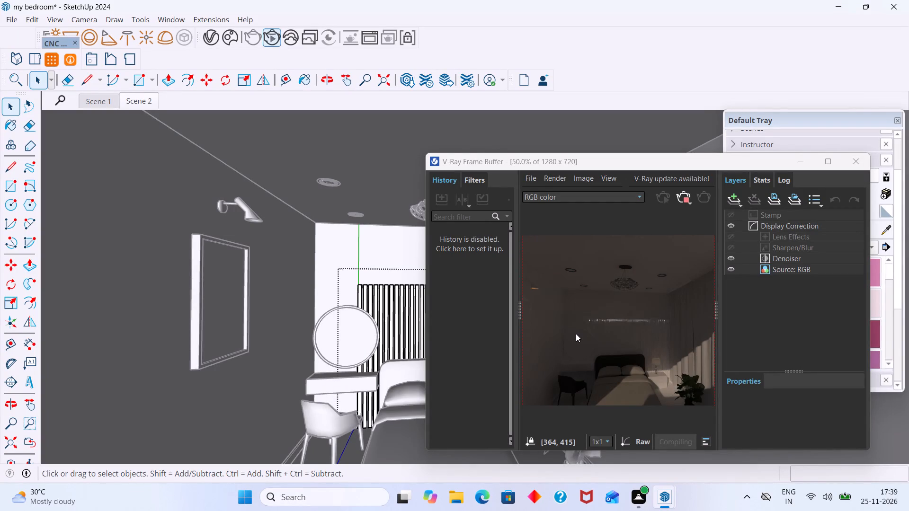
Examine the light strip along the top of the bed wall slats in the interactive render, up close and from afar, and close the render window.
{"action": "scroll", "coordinate": [636, 336], "scroll_direction": "up", "scroll_amount": 1}
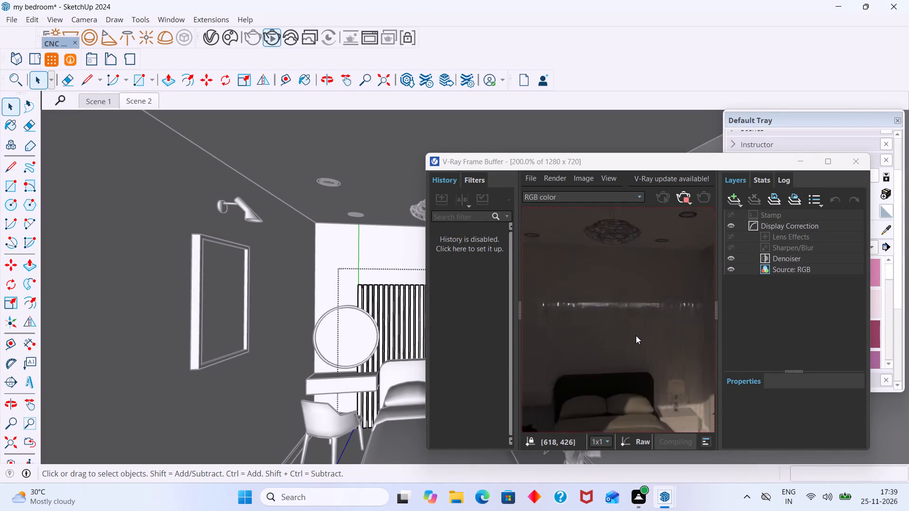
{"action": "scroll", "coordinate": [636, 335], "scroll_direction": "up", "scroll_amount": 1}
{"action": "scroll", "coordinate": [634, 335], "scroll_direction": "down", "scroll_amount": 2}
{"action": "scroll", "coordinate": [608, 325], "scroll_direction": "up", "scroll_amount": 2}
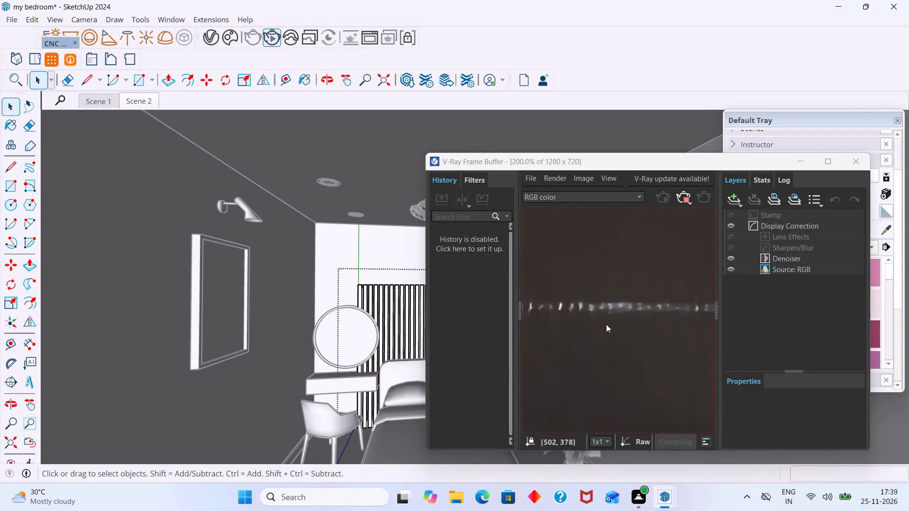
{"action": "scroll", "coordinate": [599, 308], "scroll_direction": "up", "scroll_amount": 2}
{"action": "scroll", "coordinate": [599, 308], "scroll_direction": "down", "scroll_amount": 4}
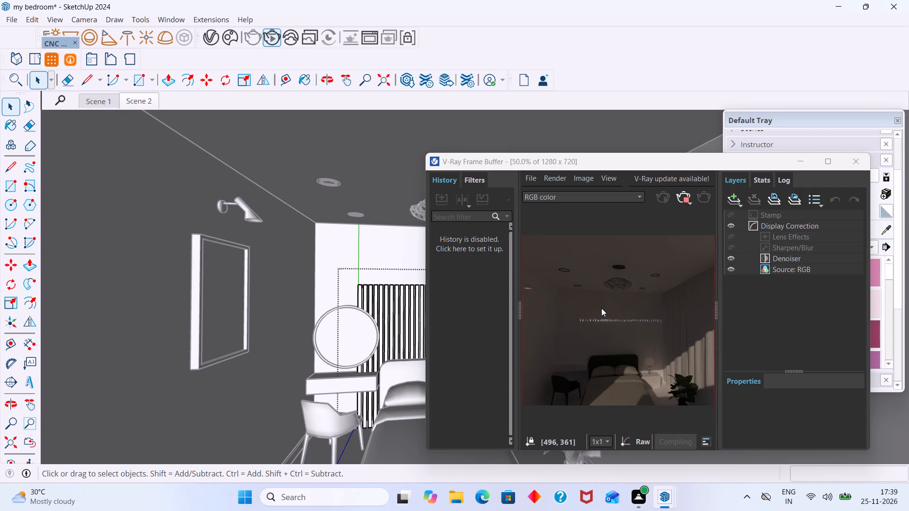
{"action": "scroll", "coordinate": [617, 329], "scroll_direction": "up", "scroll_amount": 1}
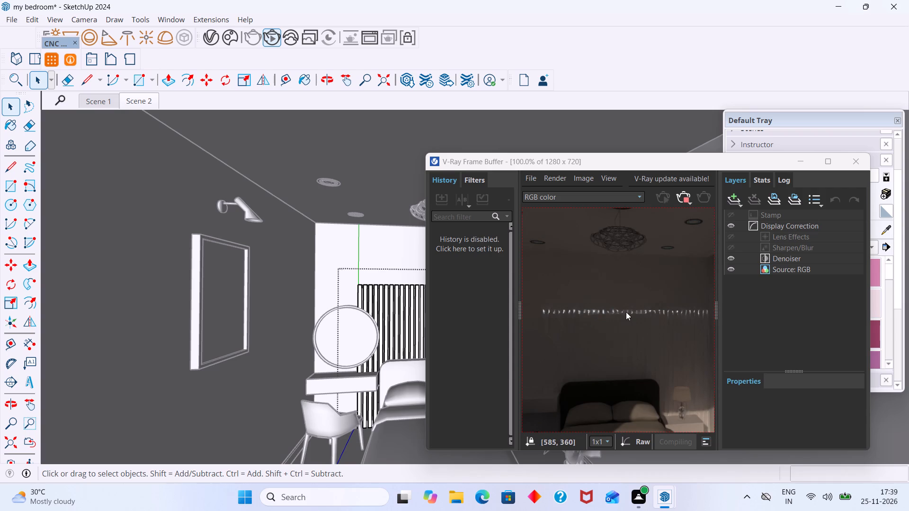
{"action": "scroll", "coordinate": [624, 323], "scroll_direction": "down", "scroll_amount": 1}
{"action": "scroll", "coordinate": [616, 308], "scroll_direction": "up", "scroll_amount": 1}
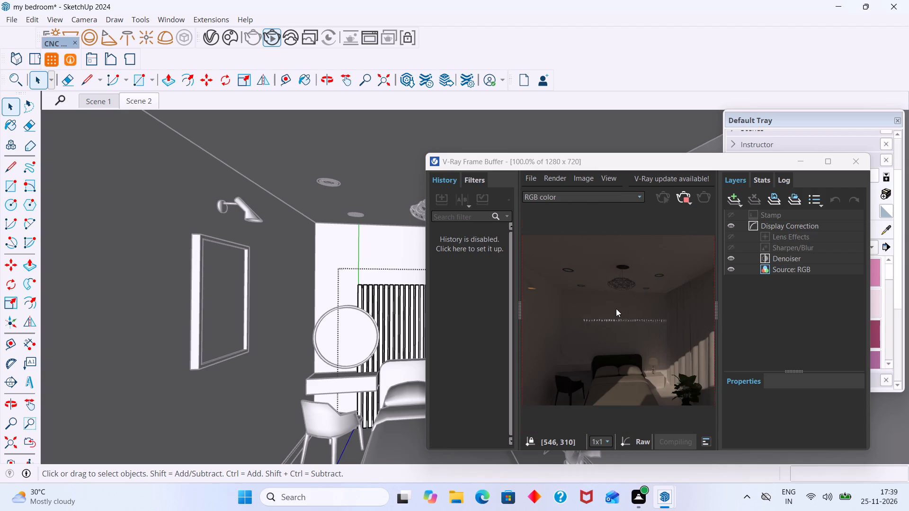
{"action": "middle_click_drag", "start_coordinate": [615, 337], "coordinate": [633, 313]}
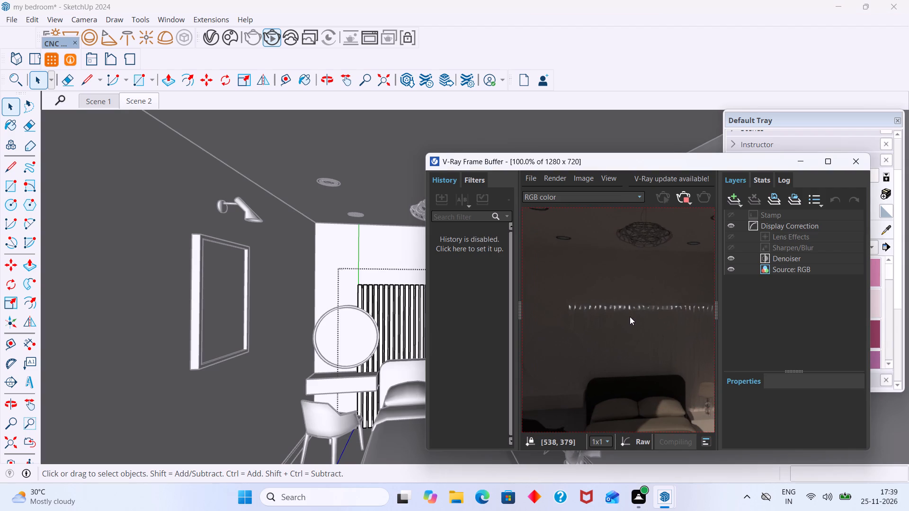
{"action": "middle_click_drag", "start_coordinate": [600, 318], "coordinate": [592, 318]}
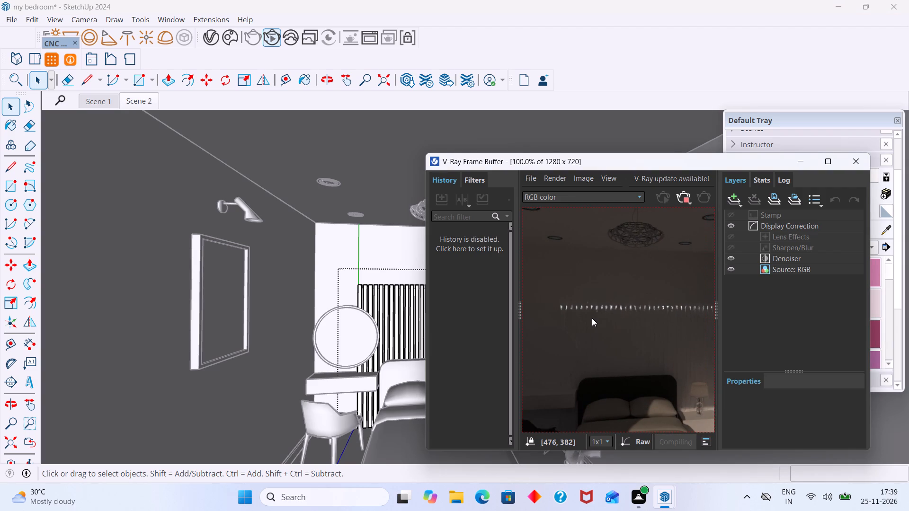
{"action": "middle_click_drag", "start_coordinate": [592, 318], "coordinate": [591, 318]}
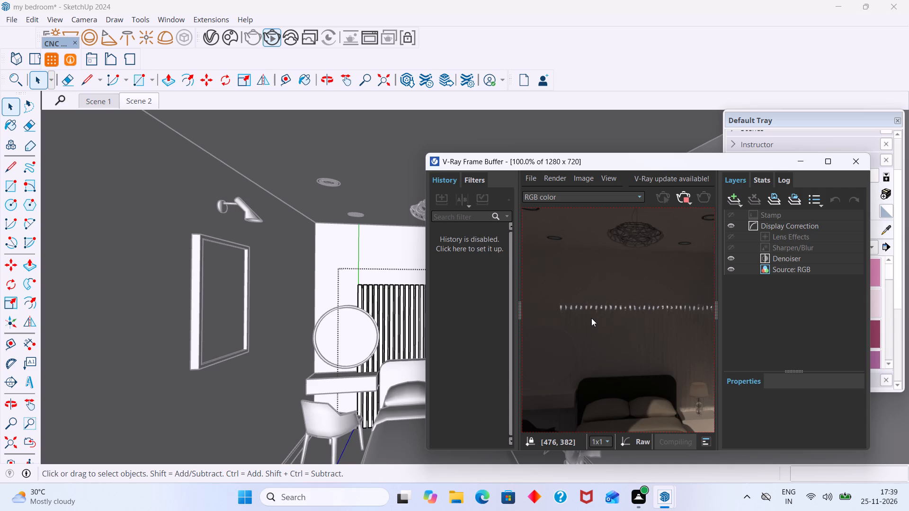
{"action": "middle_click_drag", "start_coordinate": [591, 318], "coordinate": [605, 317]}
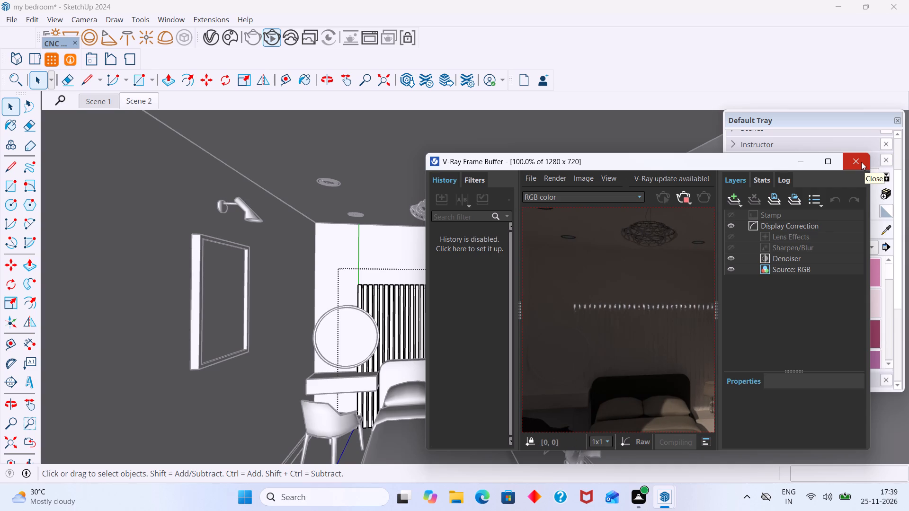
{"action": "left_click", "coordinate": [861, 162]}
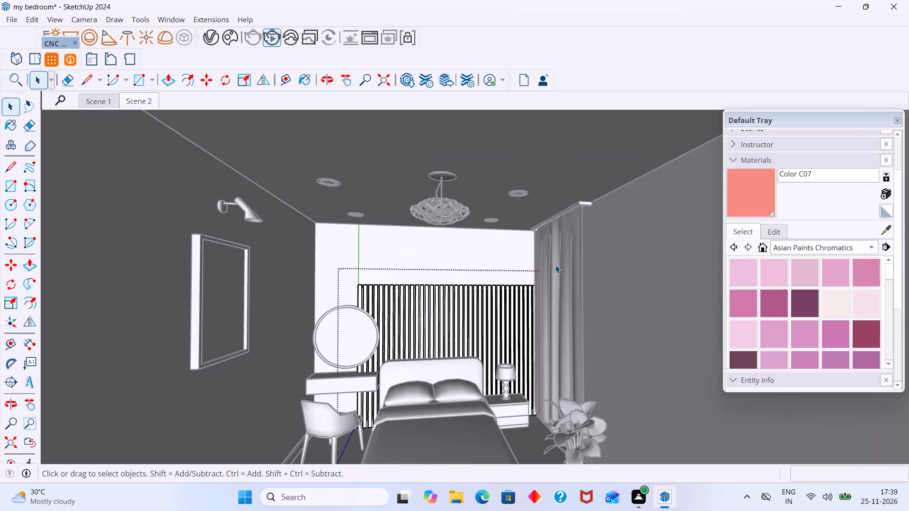
Open the end slat behind the round mirror for editing and Push/Pull its top face down about 1/4" below the backing panel's upper edge.
{"action": "middle_click_drag", "start_coordinate": [468, 288], "coordinate": [462, 318]}
{"action": "scroll", "coordinate": [365, 292], "scroll_direction": "up", "scroll_amount": 17}
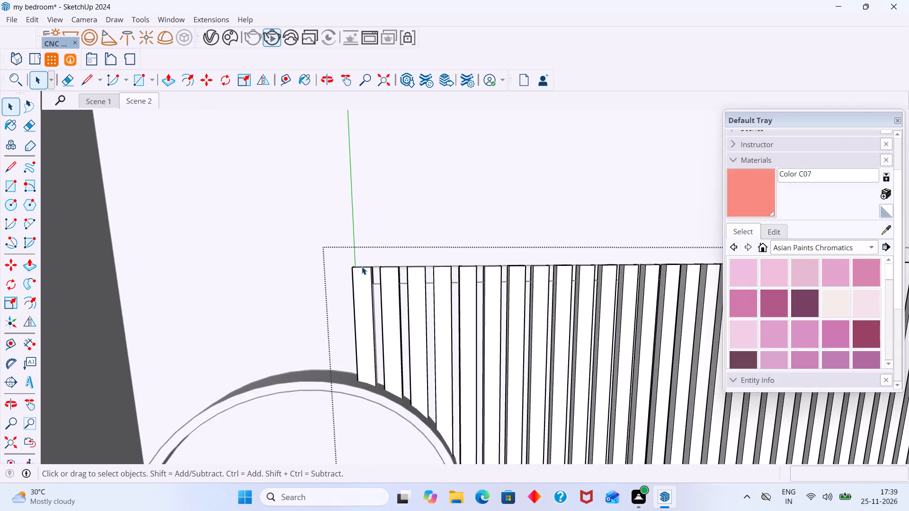
{"action": "scroll", "coordinate": [362, 266], "scroll_direction": "up", "scroll_amount": 8}
{"action": "middle_click_drag", "start_coordinate": [364, 266], "coordinate": [508, 309]}
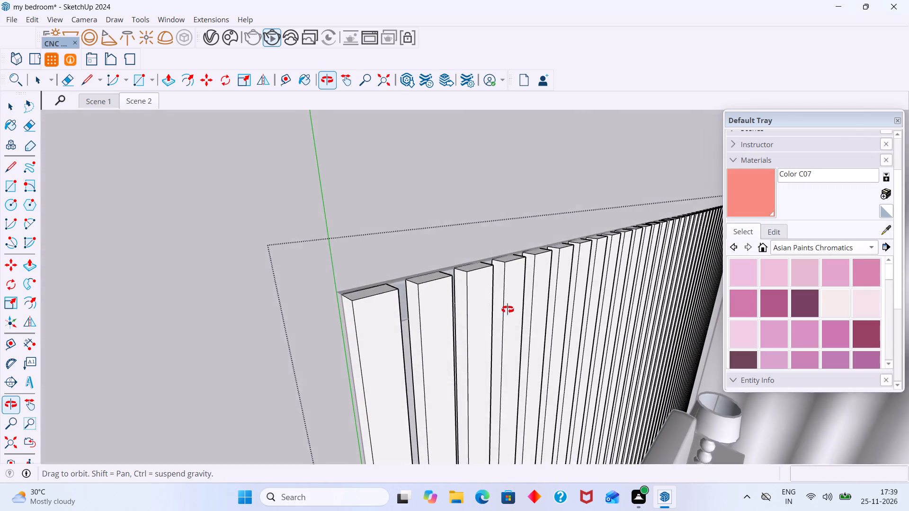
{"action": "middle_click_drag", "start_coordinate": [508, 309], "coordinate": [491, 316]}
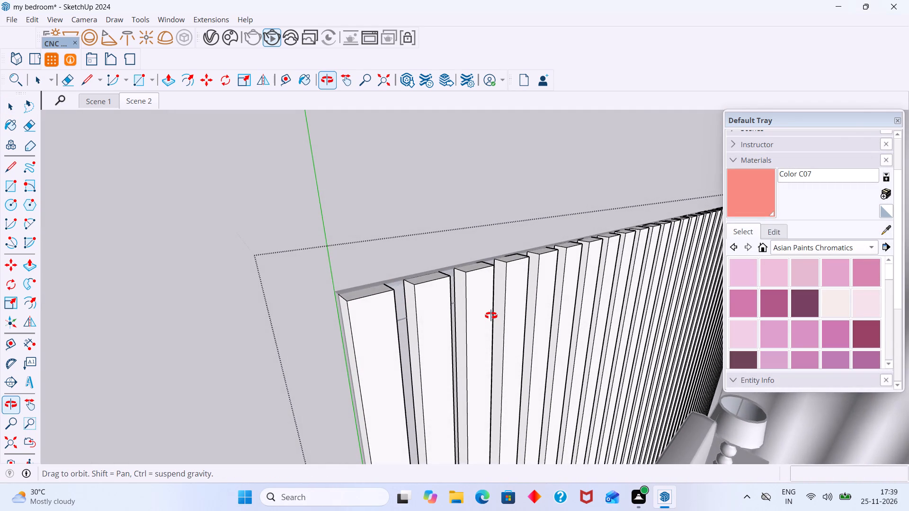
{"action": "middle_click_drag", "start_coordinate": [491, 316], "coordinate": [482, 316]}
{"action": "scroll", "coordinate": [394, 295], "scroll_direction": "up", "scroll_amount": 3}
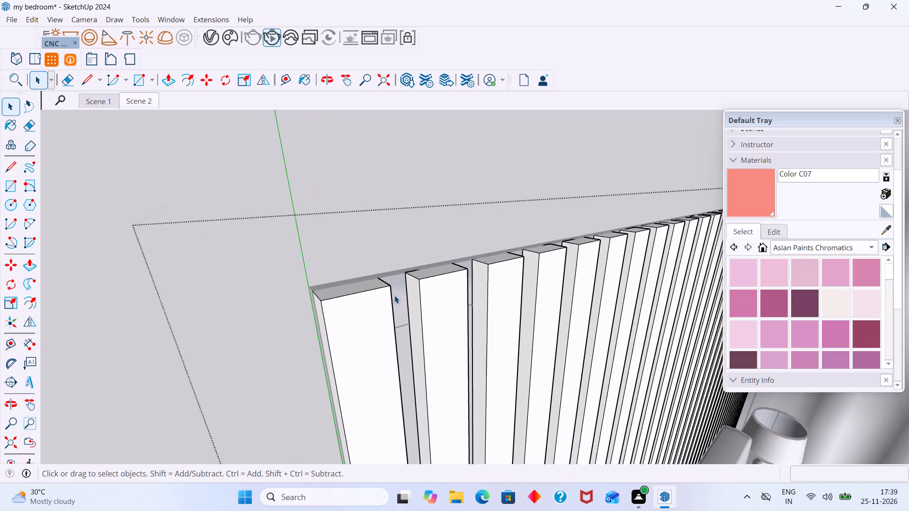
{"action": "scroll", "coordinate": [394, 295], "scroll_direction": "up", "scroll_amount": 5}
{"action": "middle_click_drag", "start_coordinate": [332, 287], "coordinate": [450, 282]}
{"action": "scroll", "coordinate": [217, 346], "scroll_direction": "up", "scroll_amount": 5}
{"action": "scroll", "coordinate": [327, 313], "scroll_direction": "up", "scroll_amount": 1}
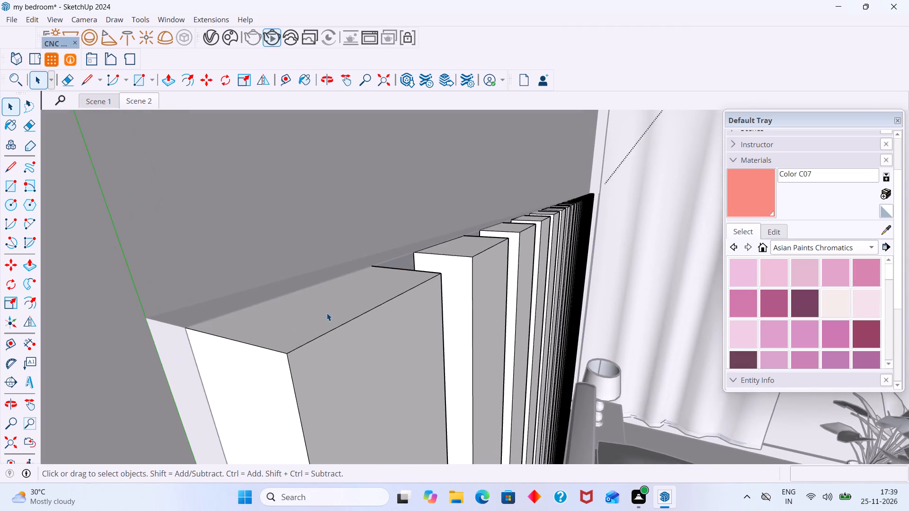
{"action": "middle_click_drag", "start_coordinate": [327, 313], "coordinate": [321, 340]}
{"action": "left_click", "coordinate": [320, 312]}
{"action": "double_click", "coordinate": [320, 312]}
{"action": "left_click", "coordinate": [328, 302]}
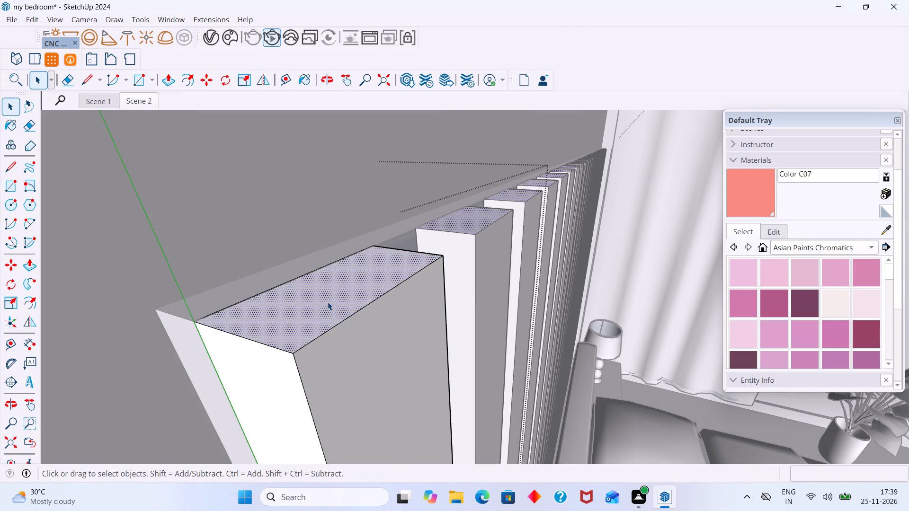
{"action": "key", "text": "p"}
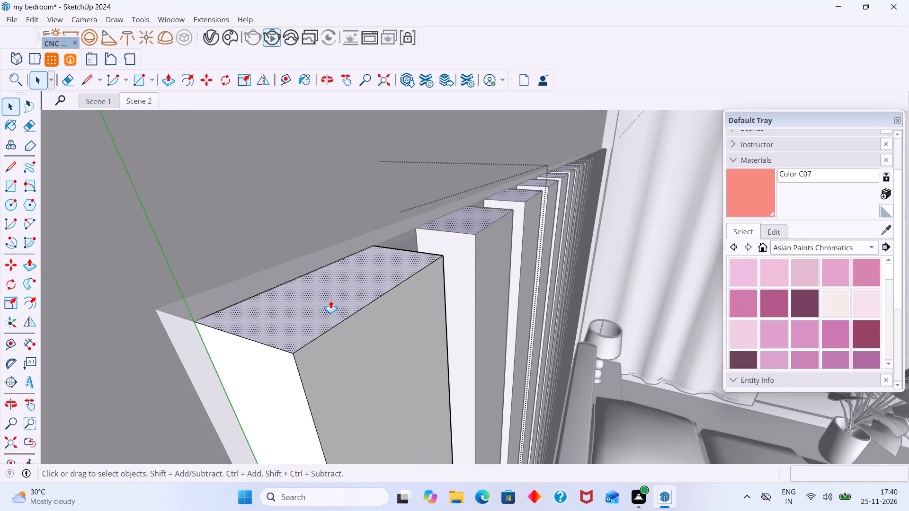
{"action": "left_click", "coordinate": [330, 300]}
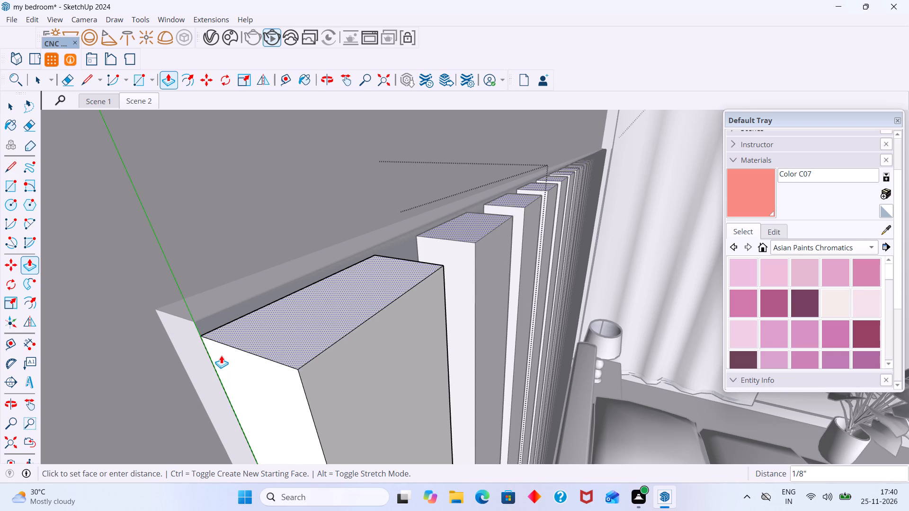
{"action": "left_click", "coordinate": [229, 363]}
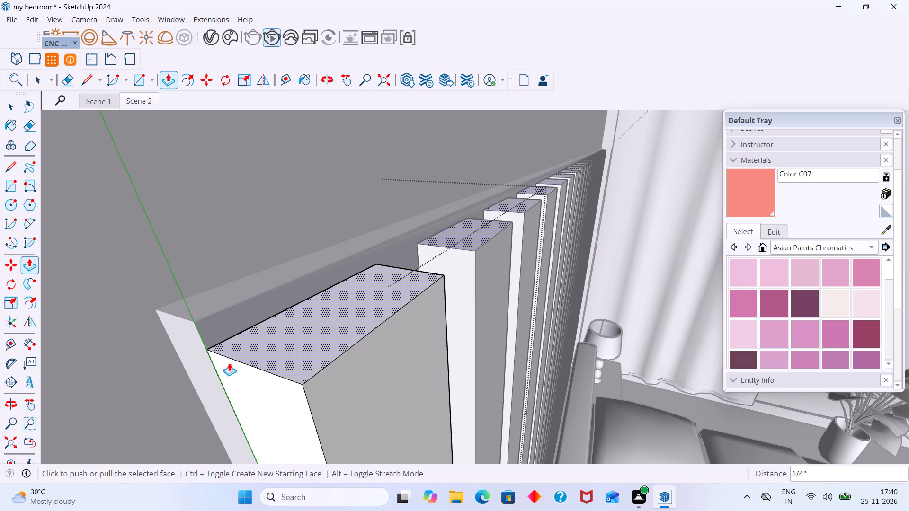
{"action": "key", "text": "space"}
{"action": "middle_click_drag", "start_coordinate": [247, 353], "coordinate": [117, 327]}
{"action": "scroll", "coordinate": [435, 319], "scroll_direction": "down", "scroll_amount": 6}
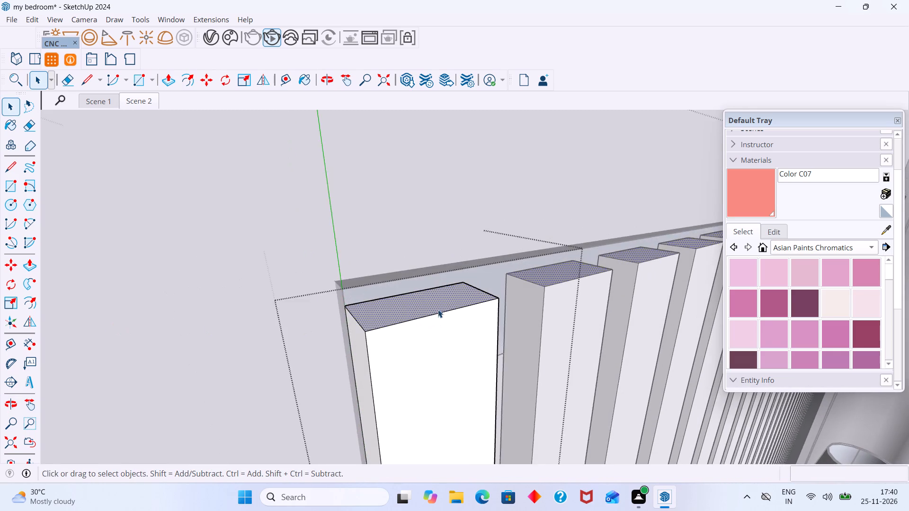
{"action": "scroll", "coordinate": [438, 309], "scroll_direction": "down", "scroll_amount": 6}
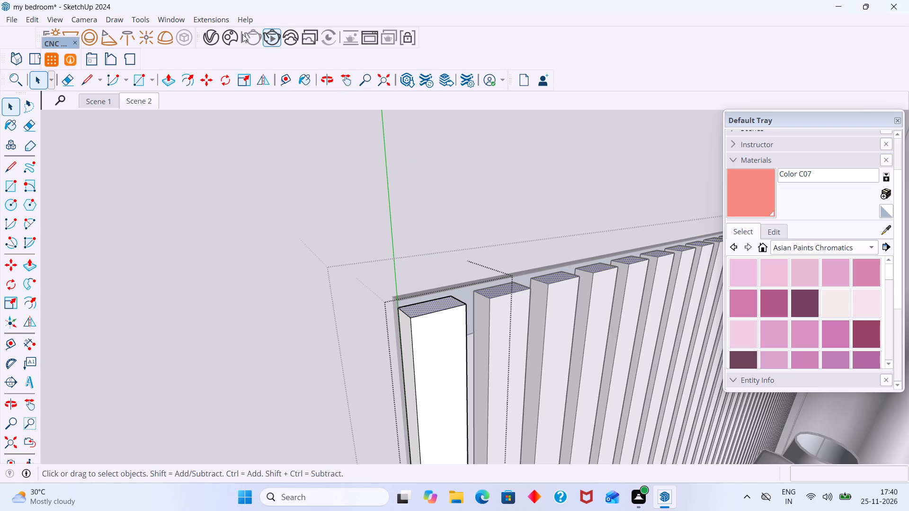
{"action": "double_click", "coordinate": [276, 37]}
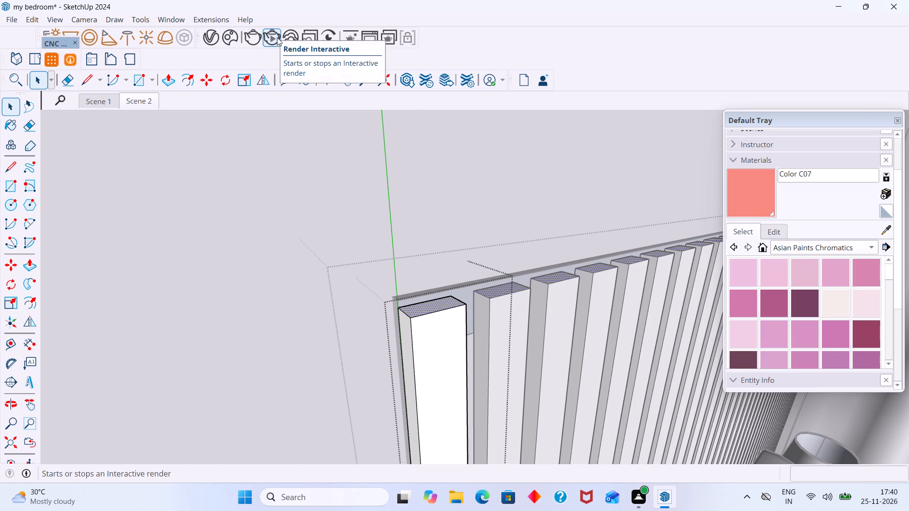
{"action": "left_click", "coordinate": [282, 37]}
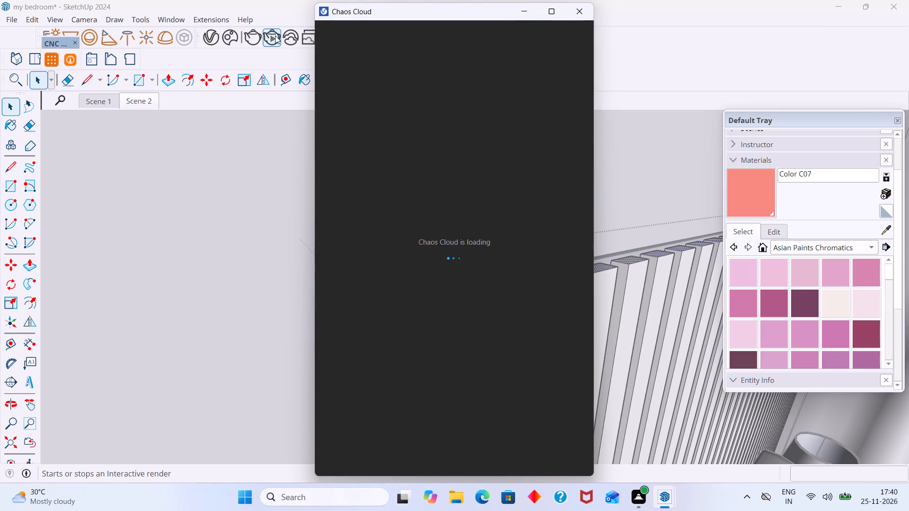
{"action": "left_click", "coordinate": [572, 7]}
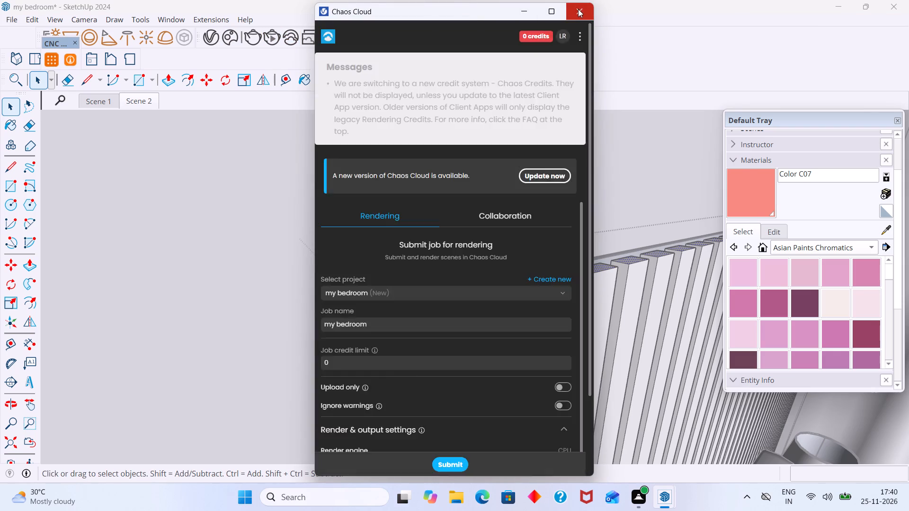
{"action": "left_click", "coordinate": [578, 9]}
Start the interactive render, return to the Scene 2 view and examine the light strip above the lowered slats.
{"action": "double_click", "coordinate": [271, 40]}
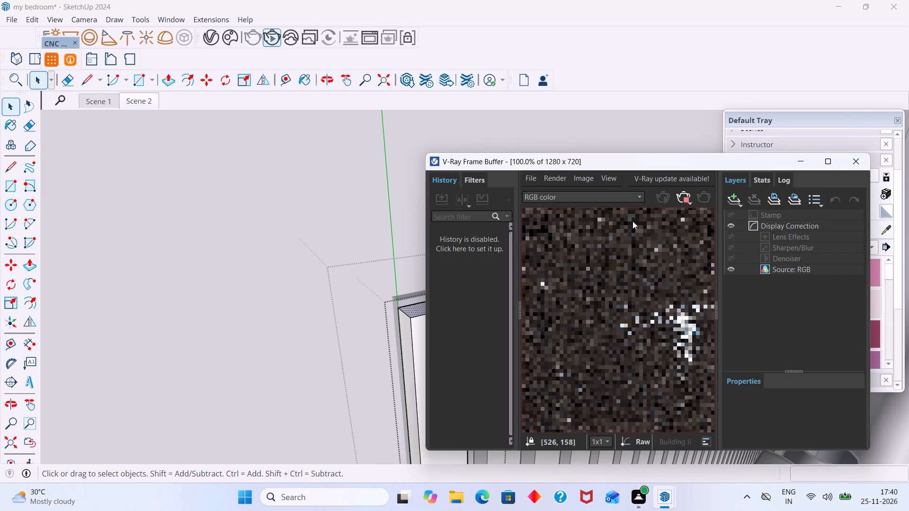
{"action": "left_click", "coordinate": [140, 100]}
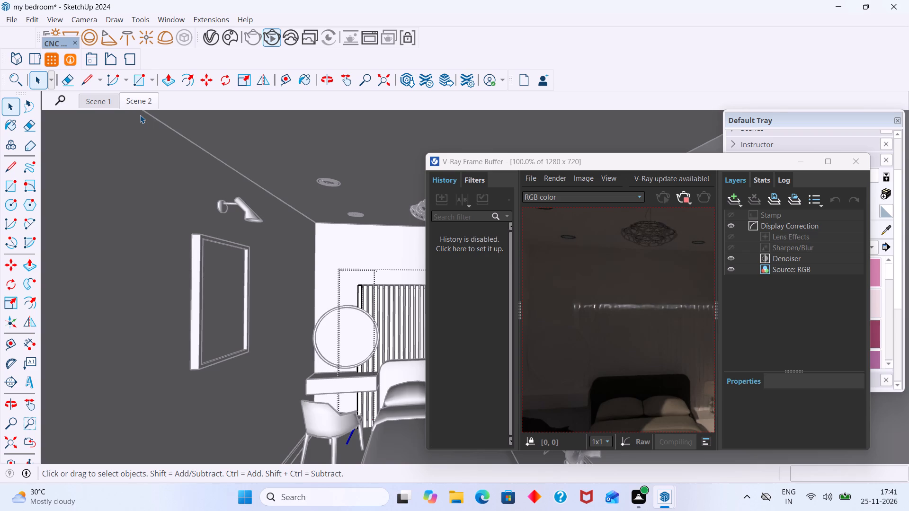
{"action": "scroll", "coordinate": [683, 319], "scroll_direction": "up", "scroll_amount": 1}
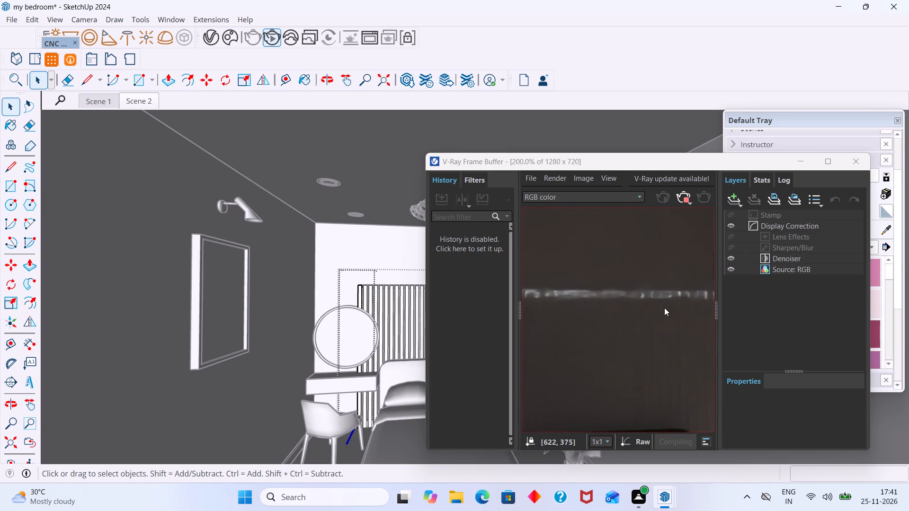
{"action": "scroll", "coordinate": [661, 303], "scroll_direction": "down", "scroll_amount": 2}
{"action": "middle_click_drag", "start_coordinate": [649, 326], "coordinate": [647, 335]}
{"action": "scroll", "coordinate": [656, 328], "scroll_direction": "up", "scroll_amount": 1}
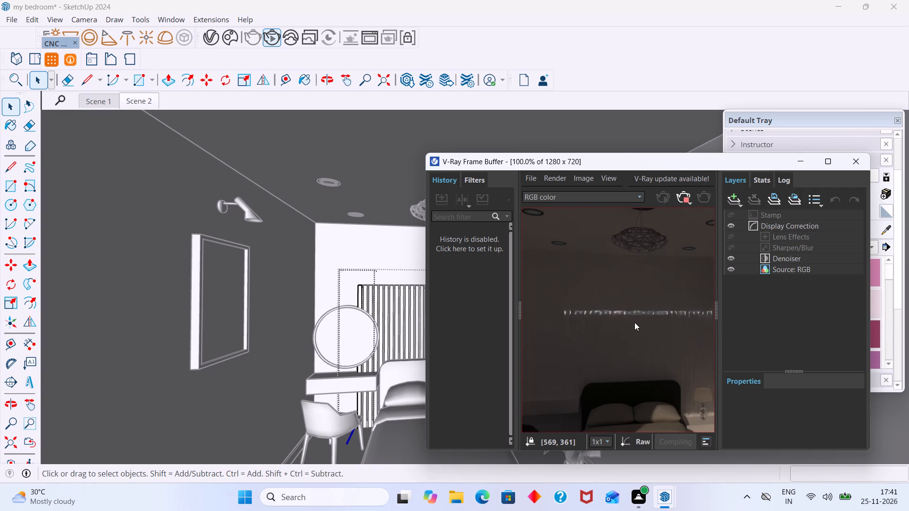
{"action": "scroll", "coordinate": [634, 322], "scroll_direction": "up", "scroll_amount": 2}
Stop and restart the interactive render, and check the light strip within the whole room view.
{"action": "left_click", "coordinate": [689, 200]}
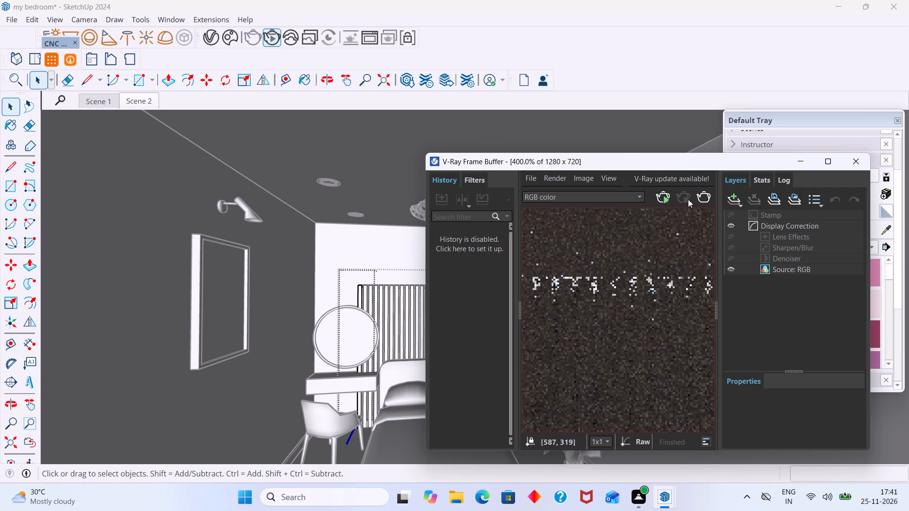
{"action": "left_click", "coordinate": [665, 199]}
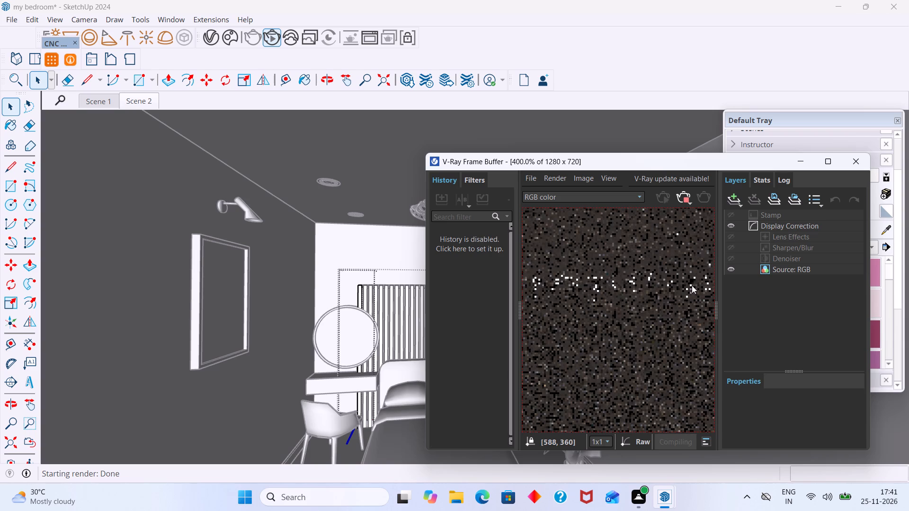
{"action": "scroll", "coordinate": [659, 290], "scroll_direction": "down", "scroll_amount": 3}
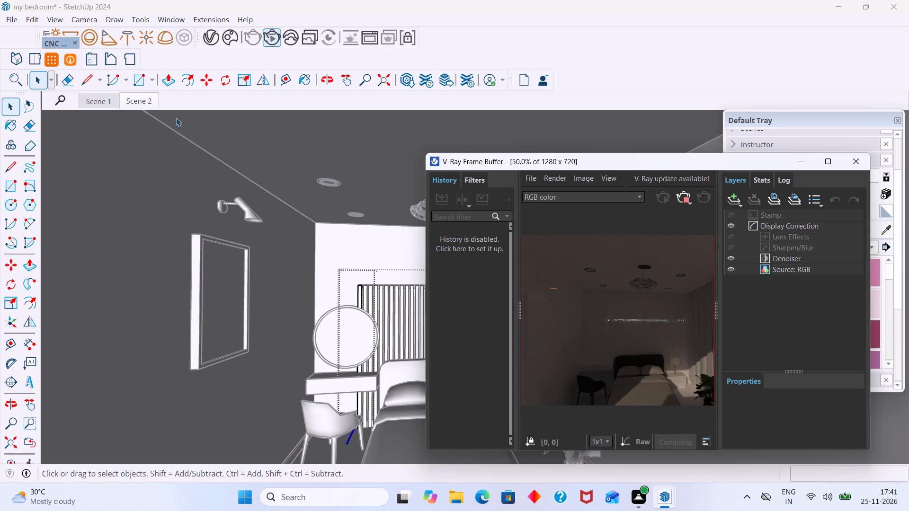
Set the Mesh Light's intensity to 200 in the V-Ray Asset Editor.
{"action": "left_click", "coordinate": [210, 39]}
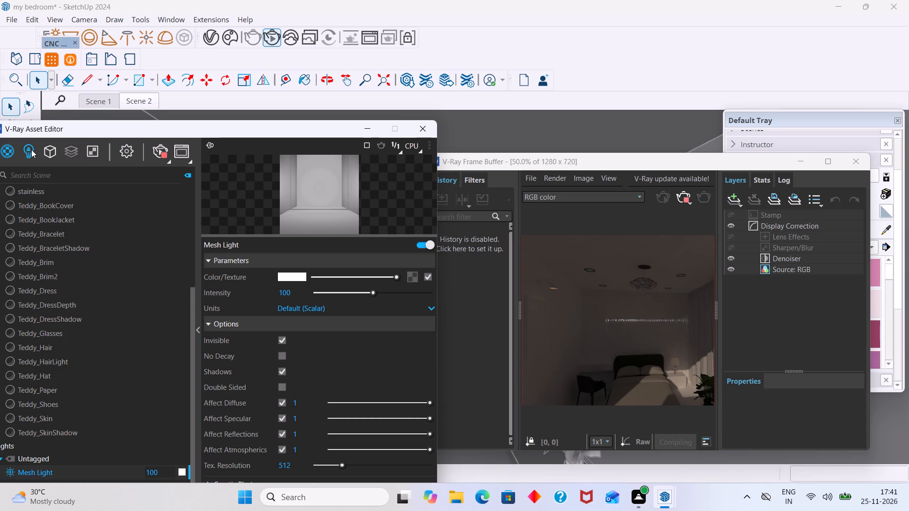
{"action": "left_click", "coordinate": [31, 150]}
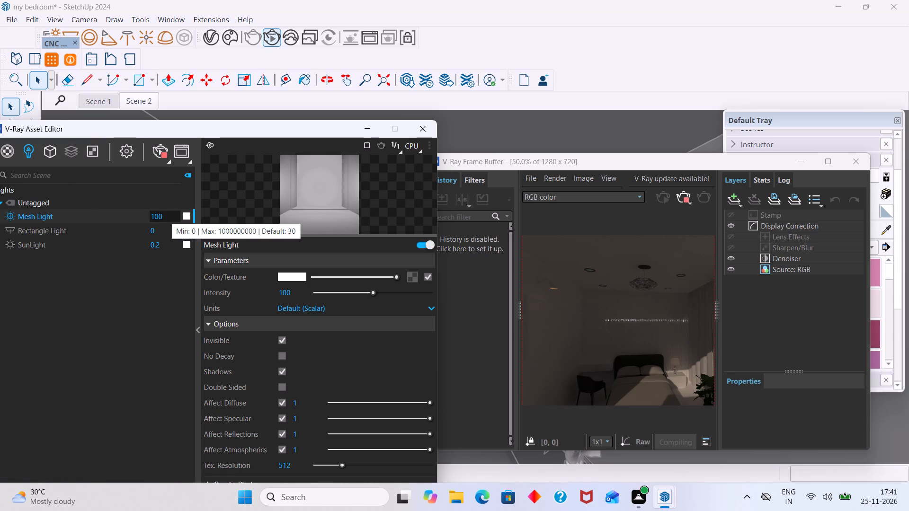
{"action": "left_click", "coordinate": [152, 219]}
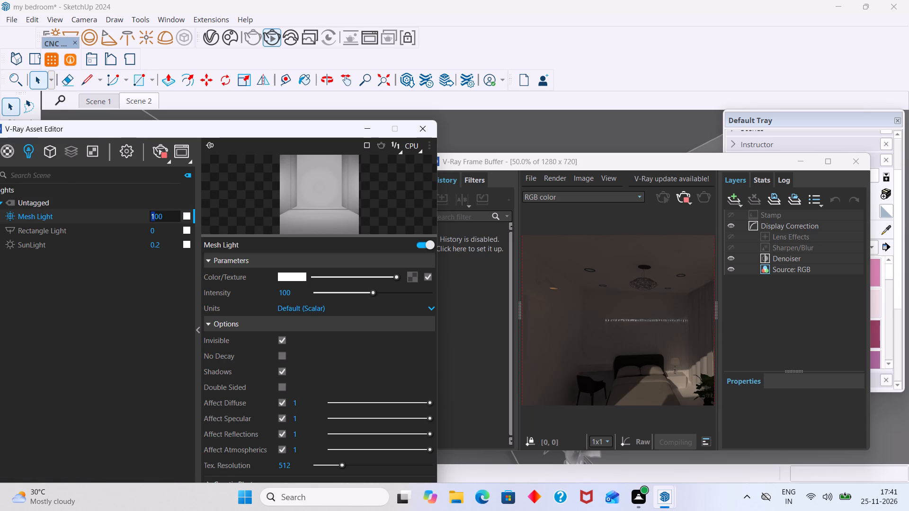
{"action": "key", "text": "2"}
{"action": "left_click", "coordinate": [150, 298]}
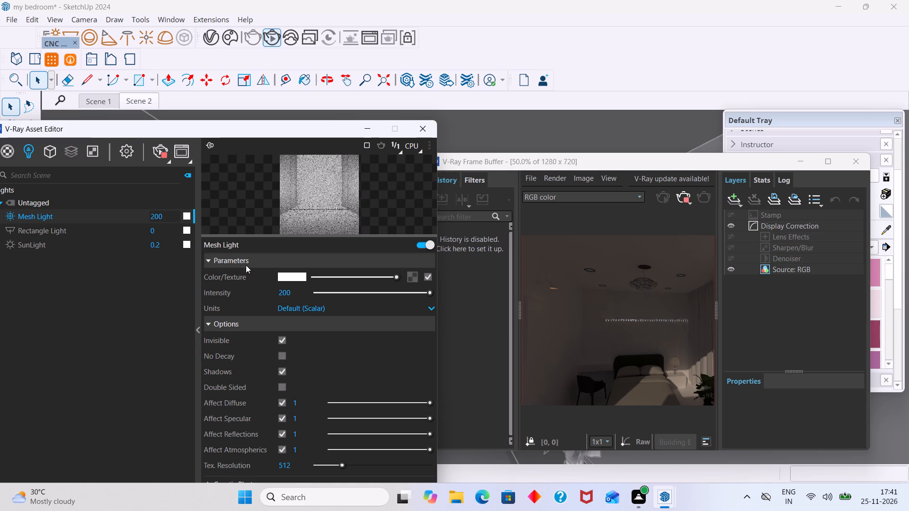
Examine the light strip above the slats in the interactive render, both up close and within the whole room.
{"action": "scroll", "coordinate": [631, 328], "scroll_direction": "up", "scroll_amount": 2}
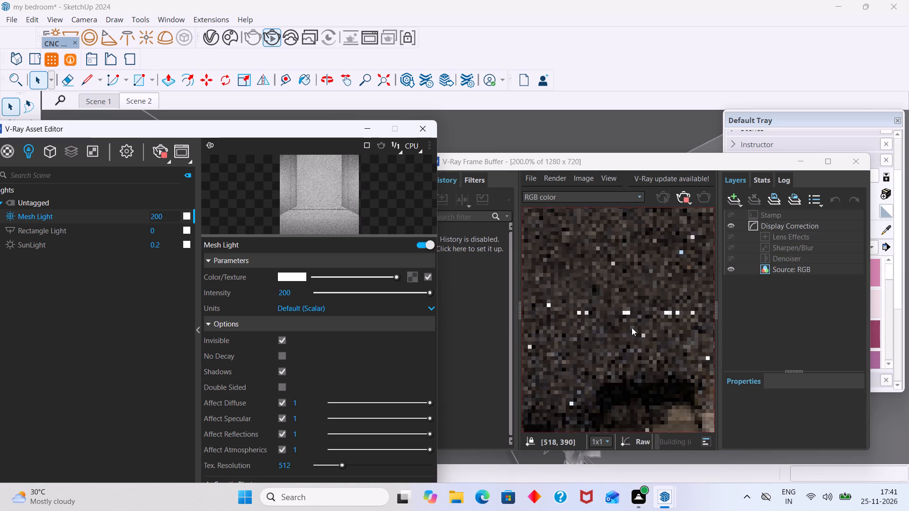
{"action": "scroll", "coordinate": [634, 325], "scroll_direction": "down", "scroll_amount": 2}
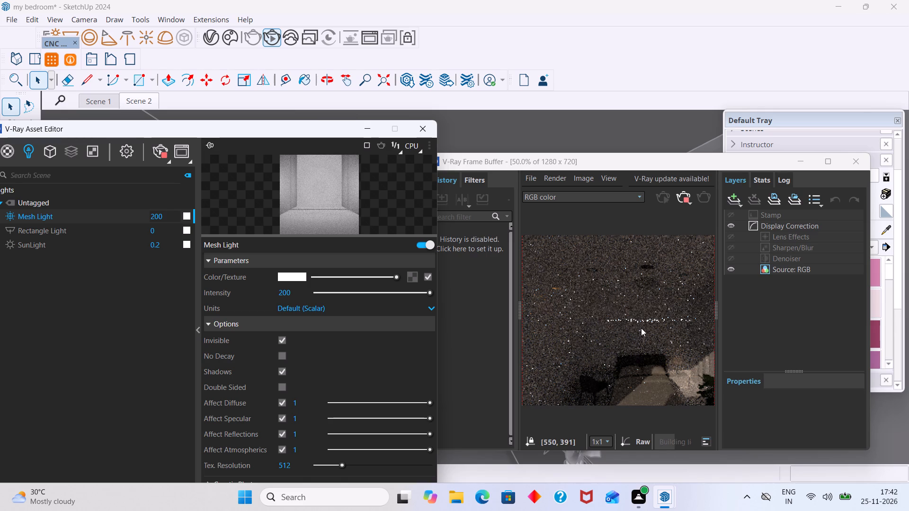
{"action": "scroll", "coordinate": [642, 328], "scroll_direction": "down", "scroll_amount": 2}
{"action": "scroll", "coordinate": [616, 330], "scroll_direction": "up", "scroll_amount": 2}
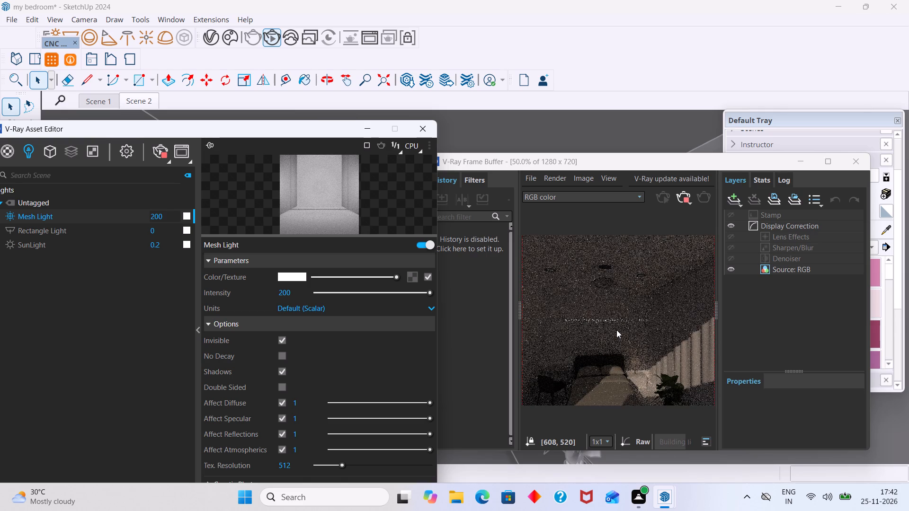
{"action": "scroll", "coordinate": [616, 330], "scroll_direction": "down", "scroll_amount": 1}
{"action": "scroll", "coordinate": [616, 330], "scroll_direction": "up", "scroll_amount": 1}
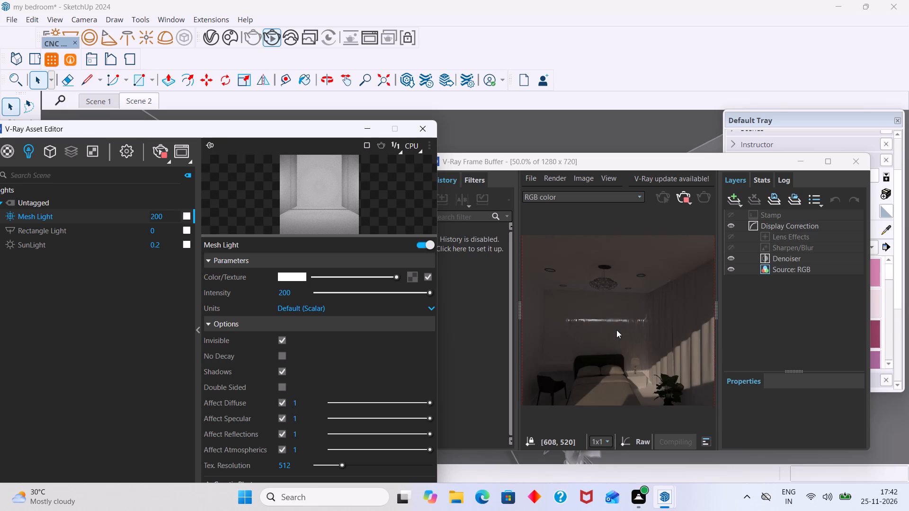
{"action": "scroll", "coordinate": [631, 340], "scroll_direction": "up", "scroll_amount": 2}
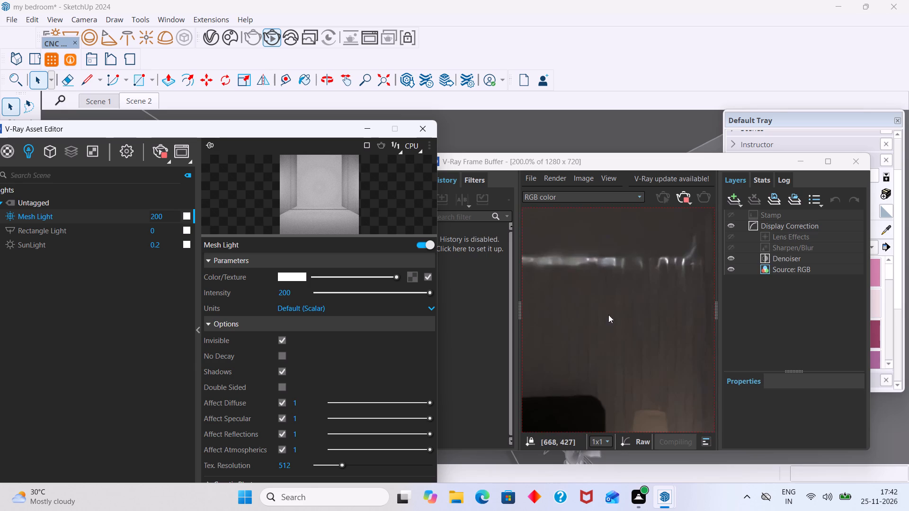
{"action": "scroll", "coordinate": [599, 304], "scroll_direction": "down", "scroll_amount": 3}
{"action": "middle_click_drag", "start_coordinate": [611, 321], "coordinate": [623, 347]}
{"action": "scroll", "coordinate": [623, 347], "scroll_direction": "up", "scroll_amount": 3}
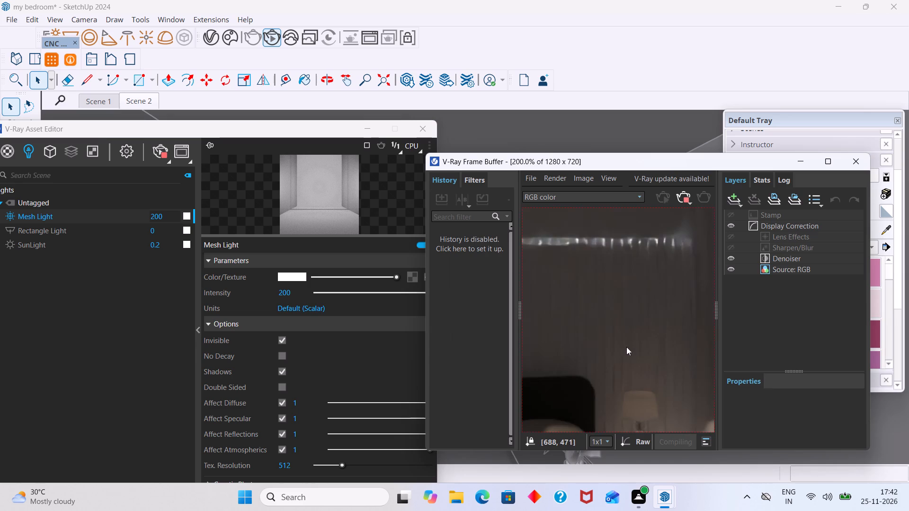
{"action": "scroll", "coordinate": [636, 349], "scroll_direction": "down", "scroll_amount": 2}
{"action": "scroll", "coordinate": [633, 331], "scroll_direction": "up", "scroll_amount": 2}
{"action": "middle_click_drag", "start_coordinate": [633, 330], "coordinate": [657, 348]}
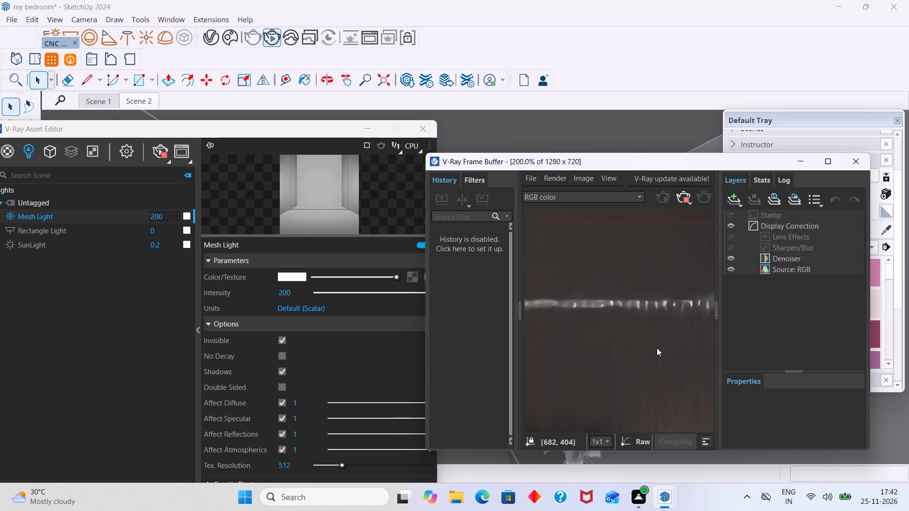
{"action": "middle_click_drag", "start_coordinate": [657, 348], "coordinate": [677, 360]}
{"action": "scroll", "coordinate": [648, 343], "scroll_direction": "down", "scroll_amount": 1}
{"action": "middle_click_drag", "start_coordinate": [631, 335], "coordinate": [666, 343]}
{"action": "scroll", "coordinate": [618, 340], "scroll_direction": "up", "scroll_amount": 1}
{"action": "scroll", "coordinate": [620, 338], "scroll_direction": "down", "scroll_amount": 2}
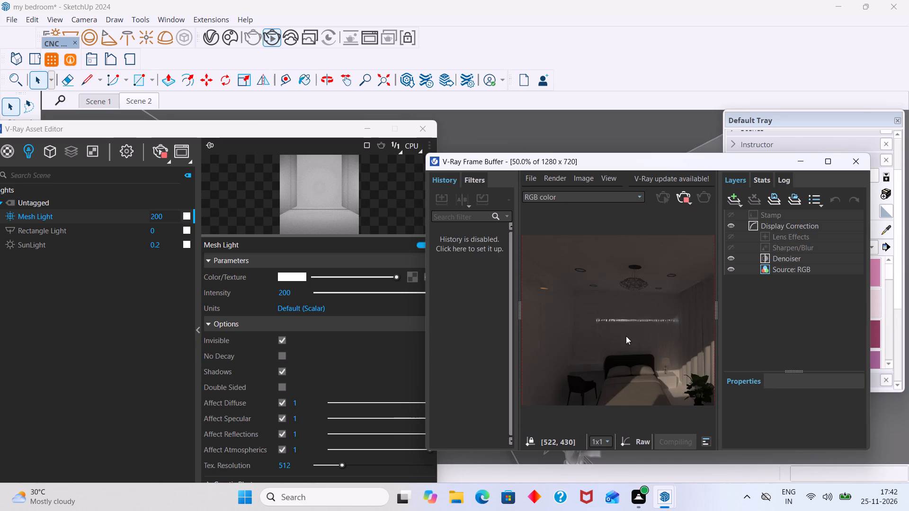
{"action": "middle_click_drag", "start_coordinate": [641, 337], "coordinate": [631, 334]}
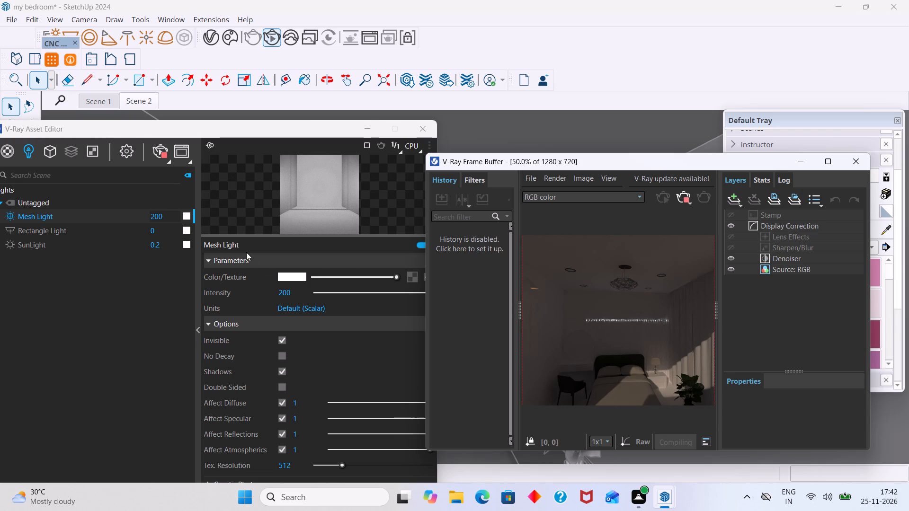
Set the Mesh Light's colour temperature to 3150 K.
{"action": "left_click", "coordinate": [184, 215]}
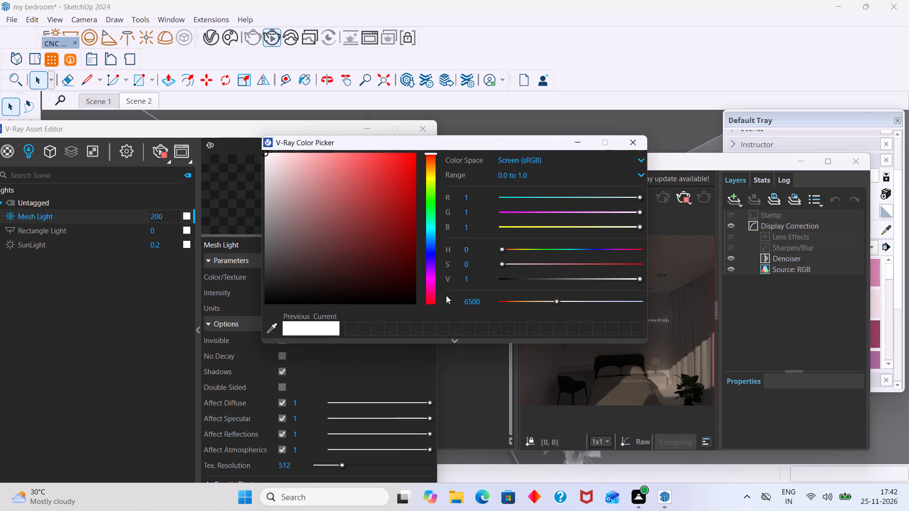
{"action": "left_click", "coordinate": [484, 302]}
{"action": "key", "text": "BackSpace"}
{"action": "key", "text": "BackSpace"}
{"action": "key", "text": "BackSpace"}
{"action": "key", "text": "BackSpace"}
{"action": "key", "text": "BackSpace"}
{"action": "key", "text": "BackSpace"}
{"action": "key", "text": "BackSpace"}
{"action": "key", "text": "BackSpace"}
{"action": "key", "text": "BackSpace"}
{"action": "type", "text": "3150"}
{"action": "key", "text": "Return"}
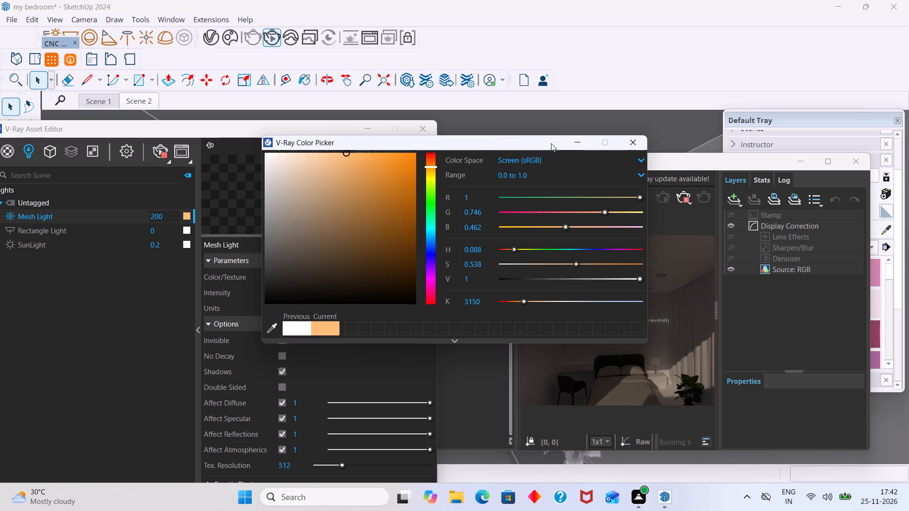
{"action": "left_click_drag", "start_coordinate": [548, 141], "coordinate": [330, 193]}
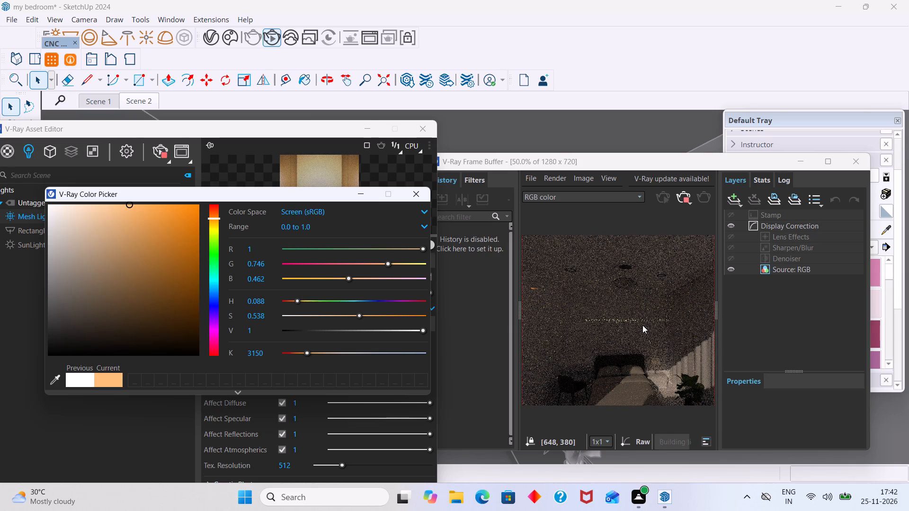
Stop and restart the interactive render, and examine the recoloured light strip above the slats.
{"action": "left_click", "coordinate": [687, 200]}
{"action": "left_click", "coordinate": [668, 200]}
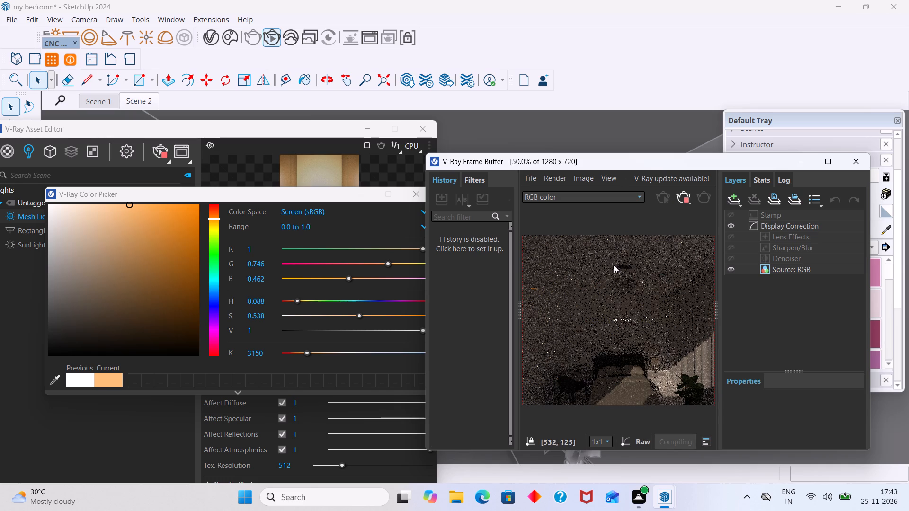
{"action": "left_click", "coordinate": [411, 193]}
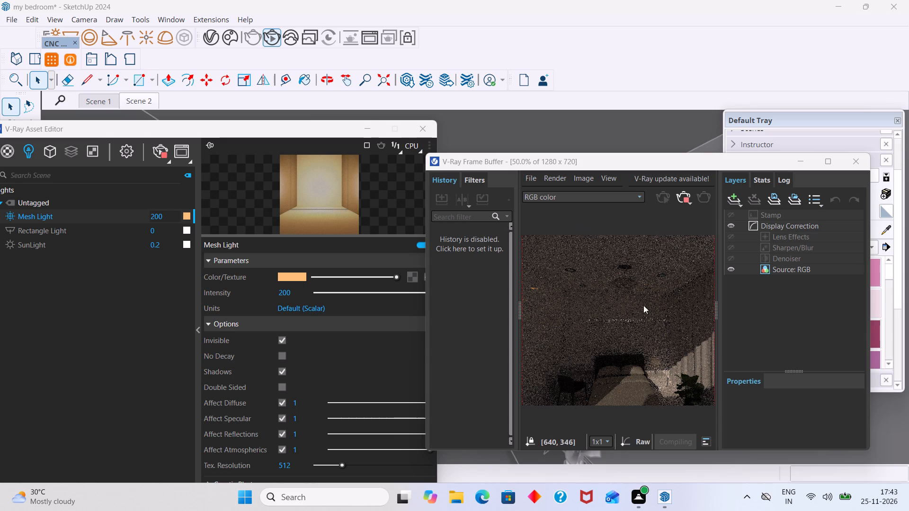
{"action": "left_click_drag", "start_coordinate": [638, 164], "coordinate": [751, 155]}
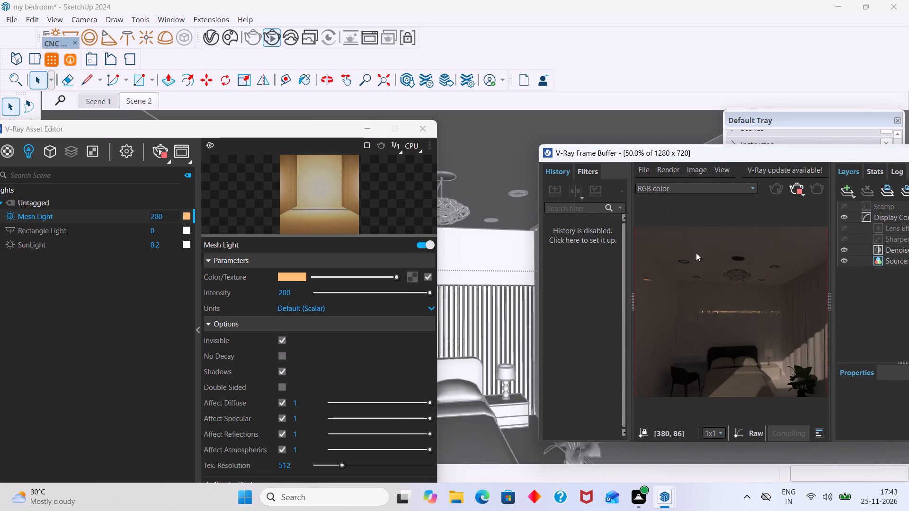
{"action": "scroll", "coordinate": [741, 317], "scroll_direction": "up", "scroll_amount": 2}
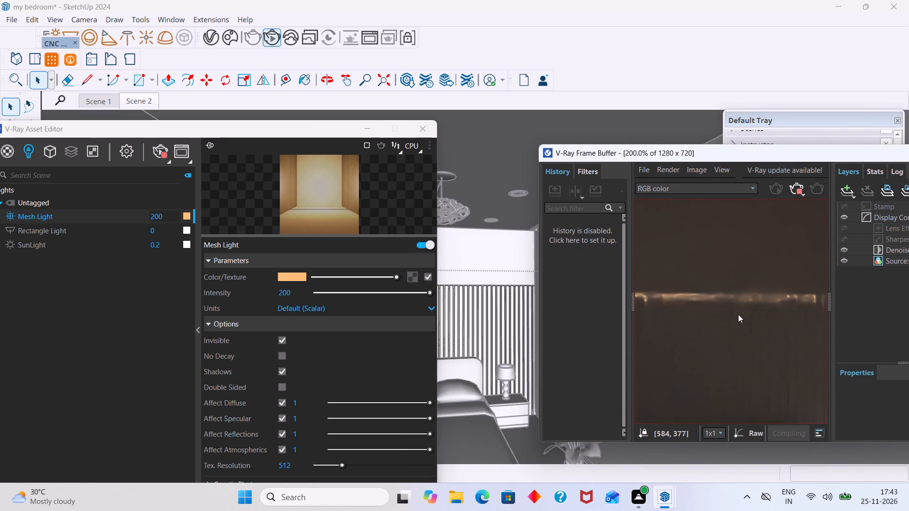
{"action": "scroll", "coordinate": [738, 314], "scroll_direction": "down", "scroll_amount": 2}
{"action": "middle_click_drag", "start_coordinate": [736, 314], "coordinate": [692, 325]}
{"action": "scroll", "coordinate": [668, 312], "scroll_direction": "up", "scroll_amount": 1}
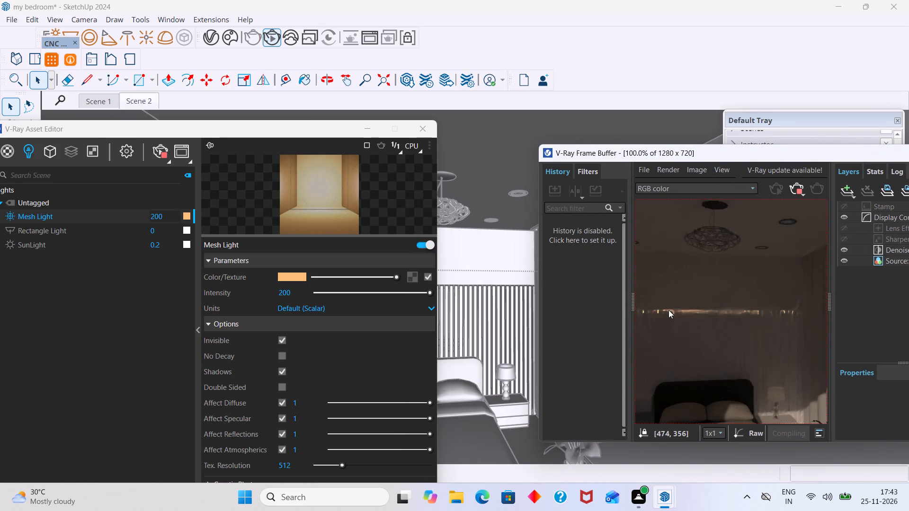
{"action": "scroll", "coordinate": [668, 310], "scroll_direction": "up", "scroll_amount": 2}
{"action": "scroll", "coordinate": [668, 310], "scroll_direction": "down", "scroll_amount": 1}
{"action": "scroll", "coordinate": [668, 310], "scroll_direction": "up", "scroll_amount": 2}
{"action": "scroll", "coordinate": [677, 310], "scroll_direction": "down", "scroll_amount": 5}
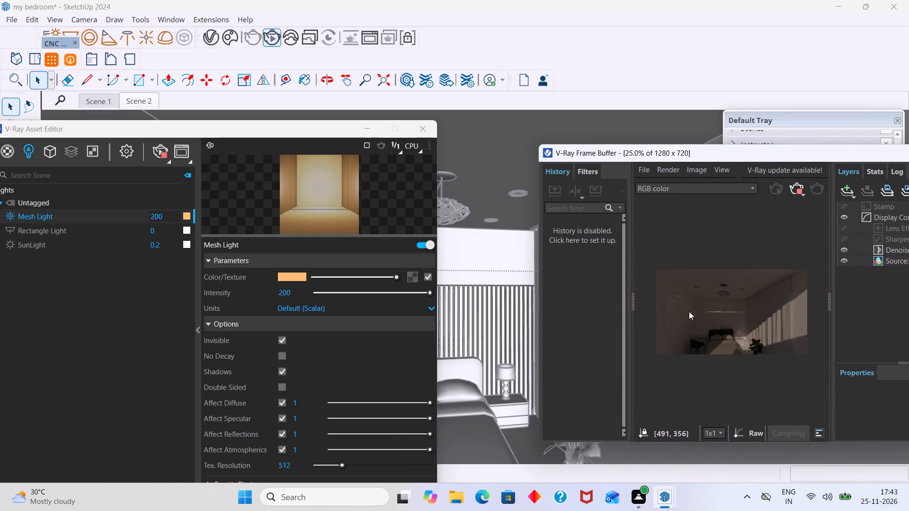
{"action": "scroll", "coordinate": [714, 311], "scroll_direction": "up", "scroll_amount": 2}
{"action": "middle_click_drag", "start_coordinate": [730, 311], "coordinate": [722, 317]}
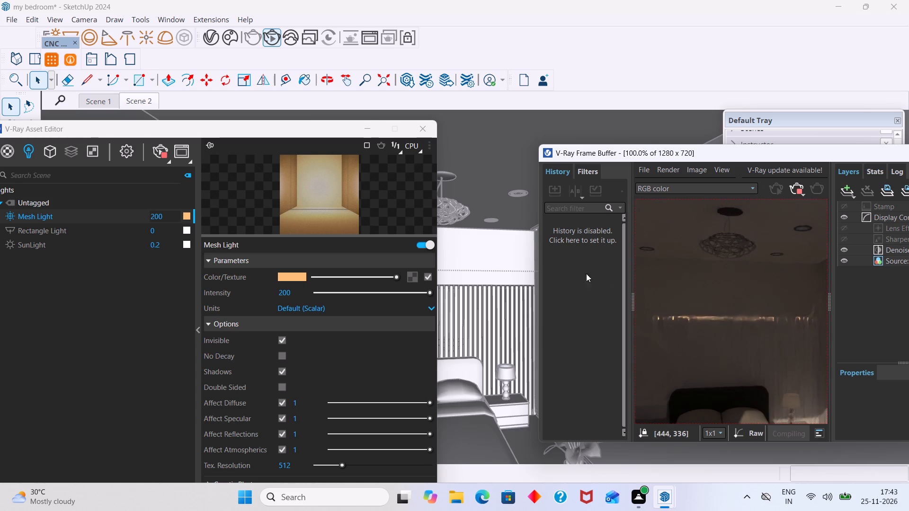
Move the V-Ray Frame Buffer and Asset Editor windows aside to uncover the bed wall in the model.
{"action": "left_click_drag", "start_coordinate": [706, 157], "coordinate": [723, 187]}
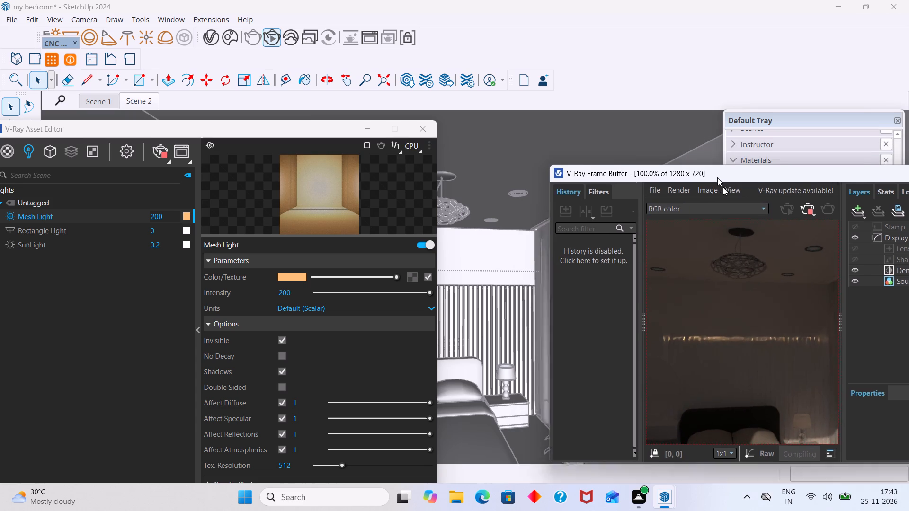
{"action": "left_click_drag", "start_coordinate": [723, 187], "coordinate": [712, 236]}
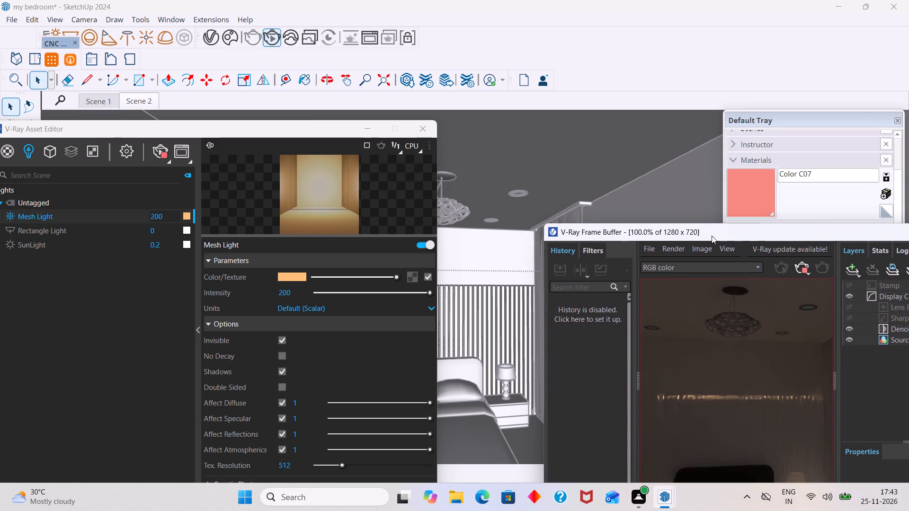
{"action": "left_click_drag", "start_coordinate": [712, 236], "coordinate": [712, 235]}
{"action": "scroll", "coordinate": [314, 414], "scroll_direction": "down", "scroll_amount": 2}
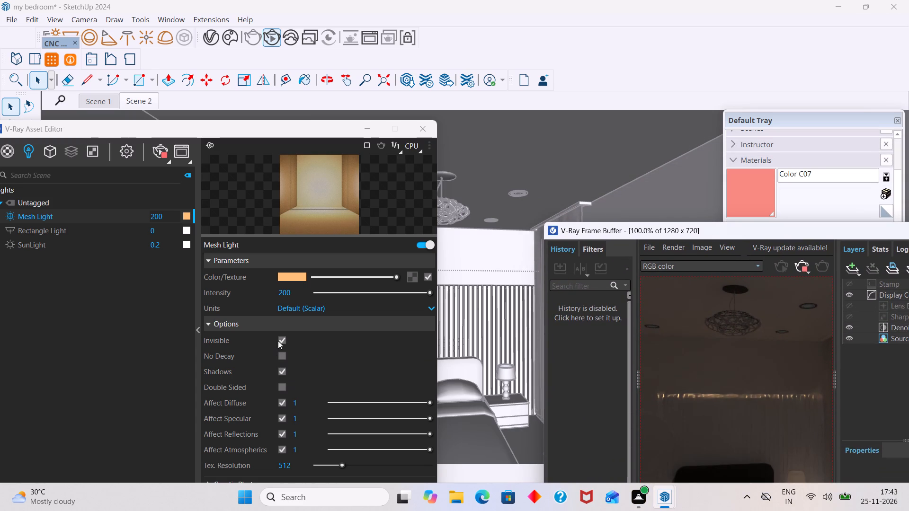
{"action": "left_click_drag", "start_coordinate": [308, 135], "coordinate": [145, 186]}
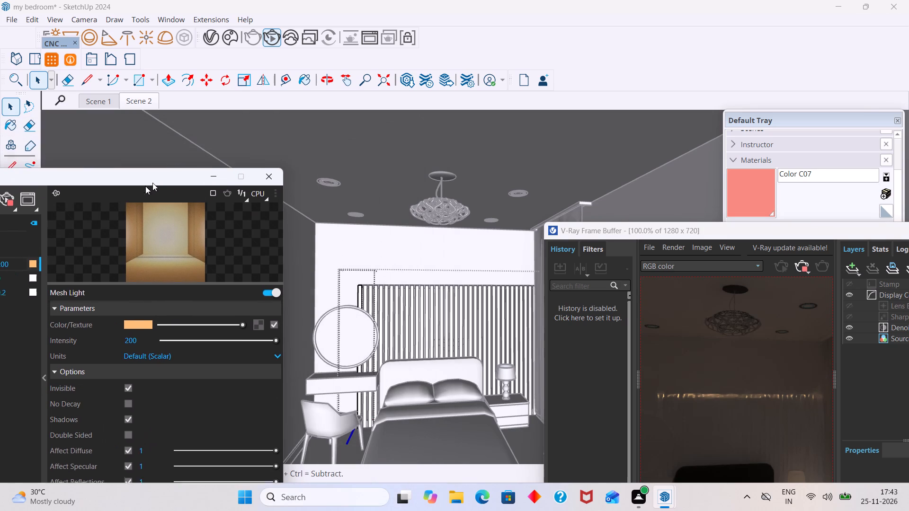
{"action": "left_click_drag", "start_coordinate": [145, 186], "coordinate": [136, 190]}
Examine the top ends of the wall slats and the light strip above them up close, in the model and in the interactive render.
{"action": "middle_click_drag", "start_coordinate": [389, 300], "coordinate": [388, 374]}
{"action": "middle_click_drag", "start_coordinate": [369, 335], "coordinate": [363, 314]}
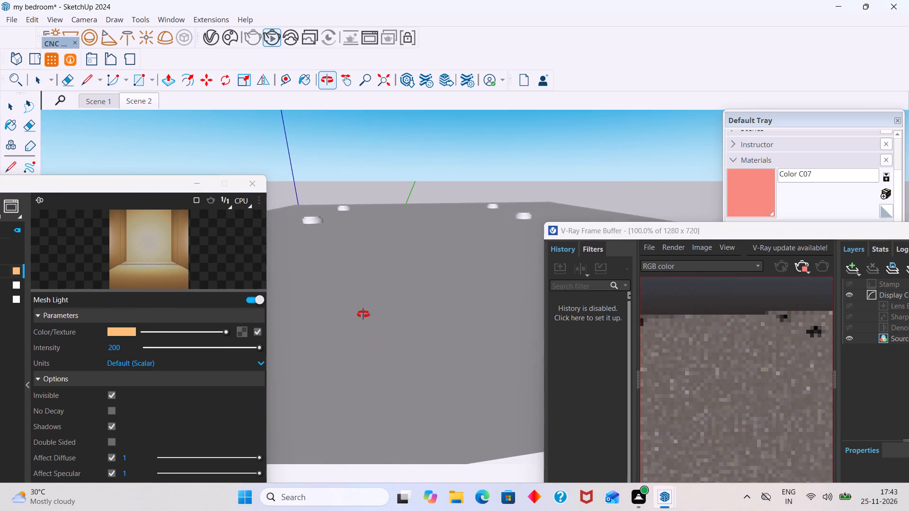
{"action": "middle_click_drag", "start_coordinate": [363, 314], "coordinate": [356, 244]}
{"action": "scroll", "coordinate": [349, 305], "scroll_direction": "down", "scroll_amount": 8}
{"action": "scroll", "coordinate": [357, 364], "scroll_direction": "up", "scroll_amount": 7}
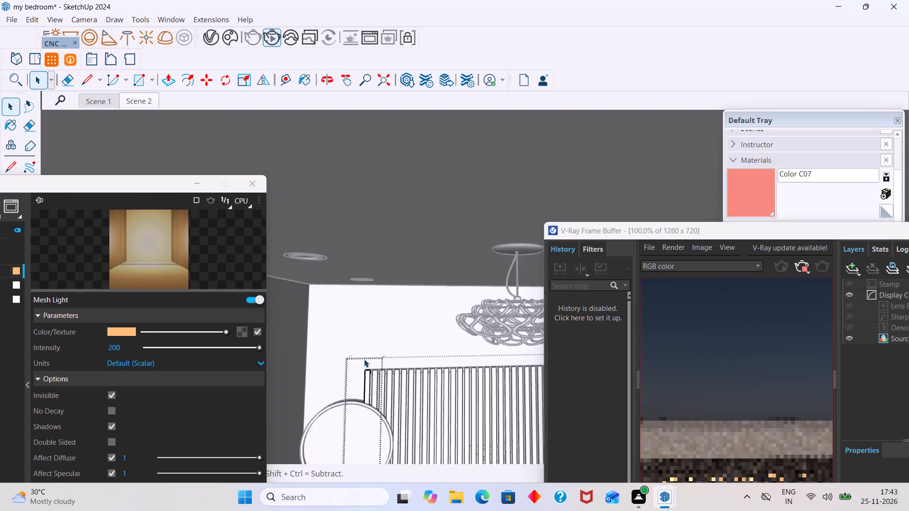
{"action": "scroll", "coordinate": [364, 359], "scroll_direction": "up", "scroll_amount": 5}
{"action": "scroll", "coordinate": [373, 370], "scroll_direction": "down", "scroll_amount": 1}
{"action": "scroll", "coordinate": [379, 378], "scroll_direction": "up", "scroll_amount": 17}
{"action": "middle_click_drag", "start_coordinate": [369, 357], "coordinate": [371, 358]}
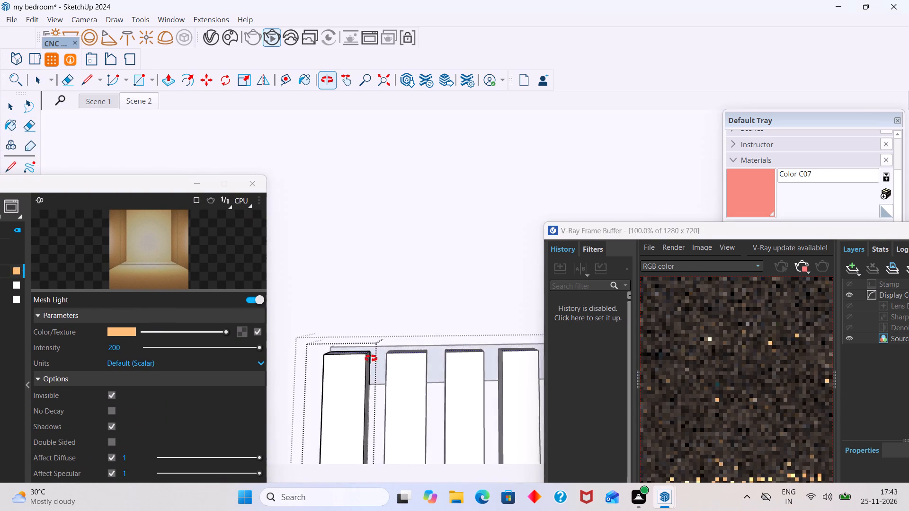
{"action": "middle_click_drag", "start_coordinate": [371, 358], "coordinate": [386, 363]}
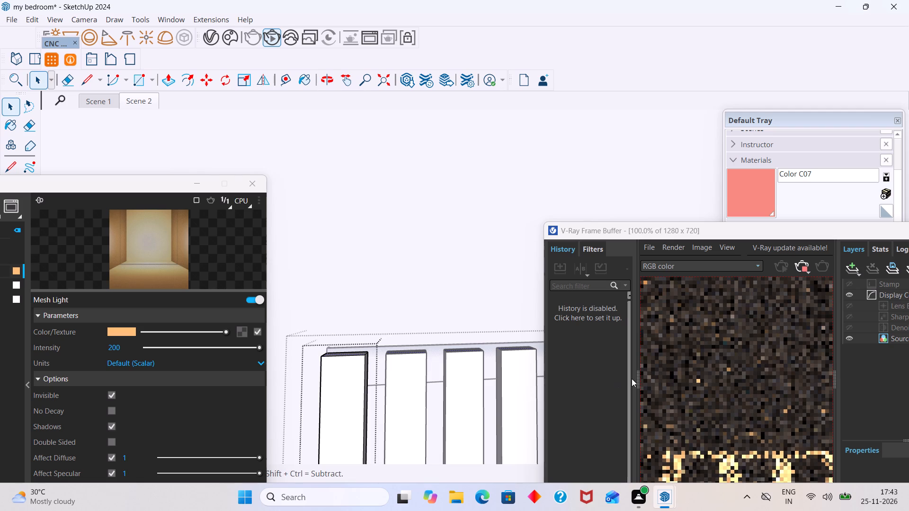
{"action": "scroll", "coordinate": [677, 381], "scroll_direction": "down", "scroll_amount": 2}
{"action": "middle_click_drag", "start_coordinate": [678, 381], "coordinate": [657, 339]}
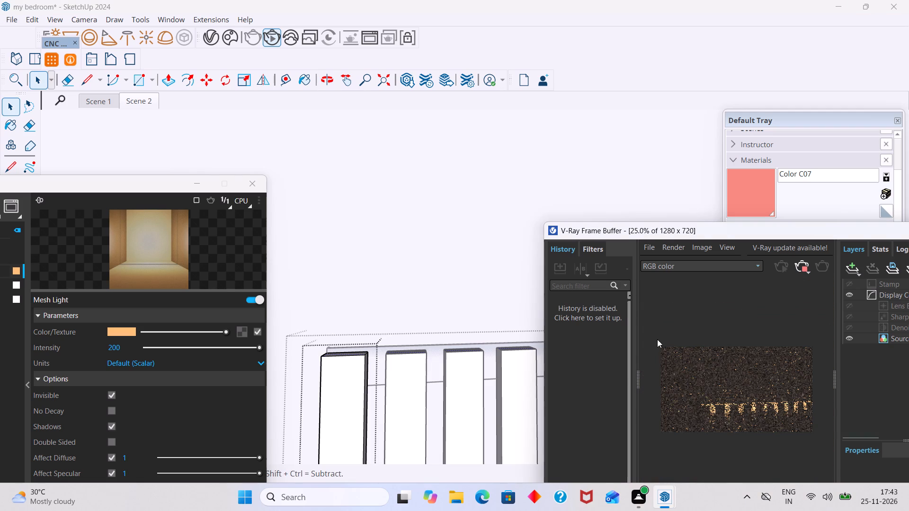
{"action": "middle_click_drag", "start_coordinate": [657, 339], "coordinate": [657, 339]}
{"action": "scroll", "coordinate": [712, 406], "scroll_direction": "up", "scroll_amount": 1}
{"action": "middle_click_drag", "start_coordinate": [712, 406], "coordinate": [709, 360]}
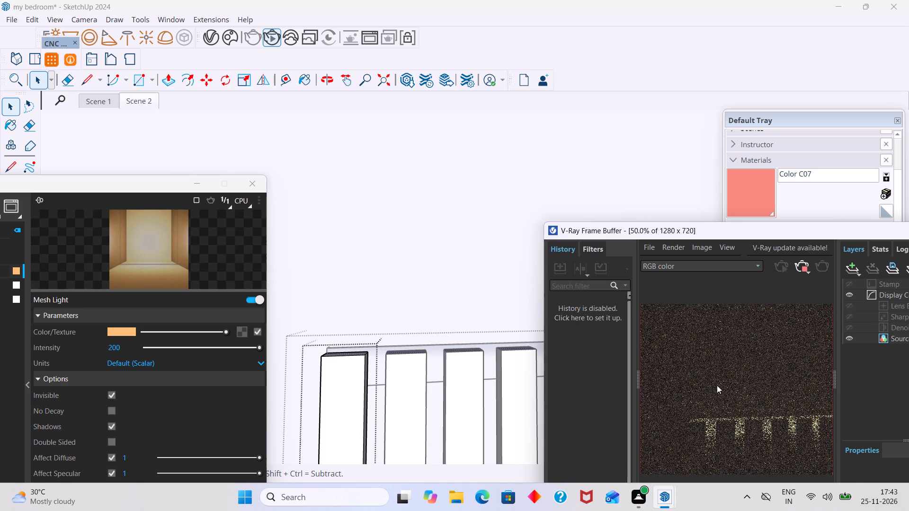
{"action": "scroll", "coordinate": [728, 400], "scroll_direction": "down", "scroll_amount": 1}
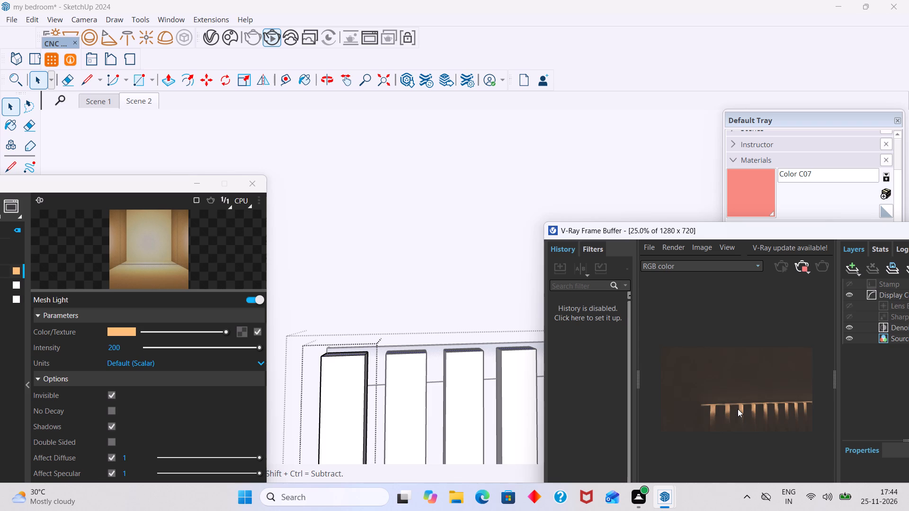
{"action": "scroll", "coordinate": [738, 409], "scroll_direction": "down", "scroll_amount": 1}
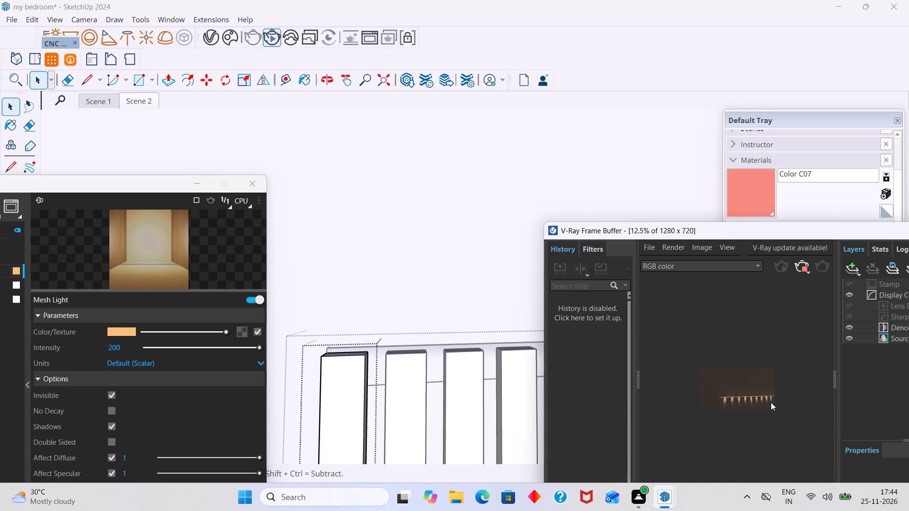
{"action": "scroll", "coordinate": [768, 405], "scroll_direction": "up", "scroll_amount": 2}
{"action": "scroll", "coordinate": [713, 429], "scroll_direction": "up", "scroll_amount": 1}
{"action": "scroll", "coordinate": [713, 429], "scroll_direction": "down", "scroll_amount": 1}
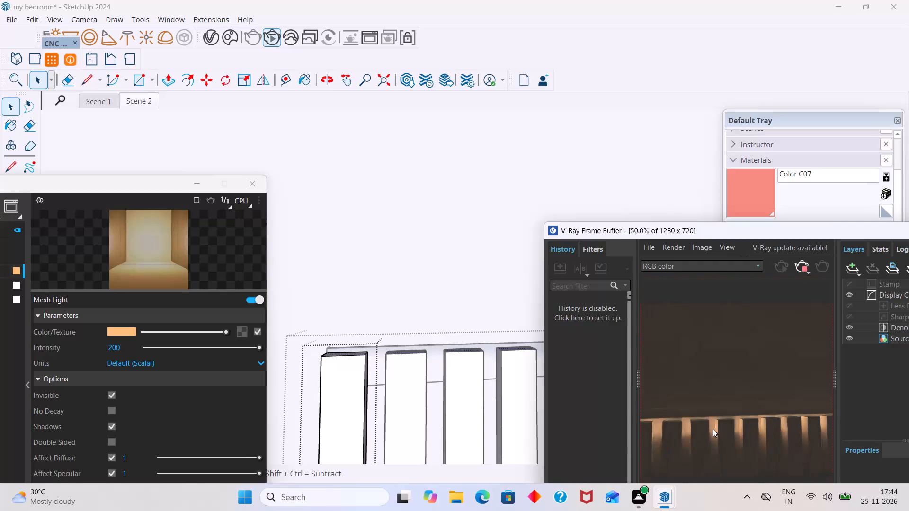
Return to the Scene 2 view and examine the light strip, bedside area and whole room in the interactive render.
{"action": "scroll", "coordinate": [463, 405], "scroll_direction": "down", "scroll_amount": 4}
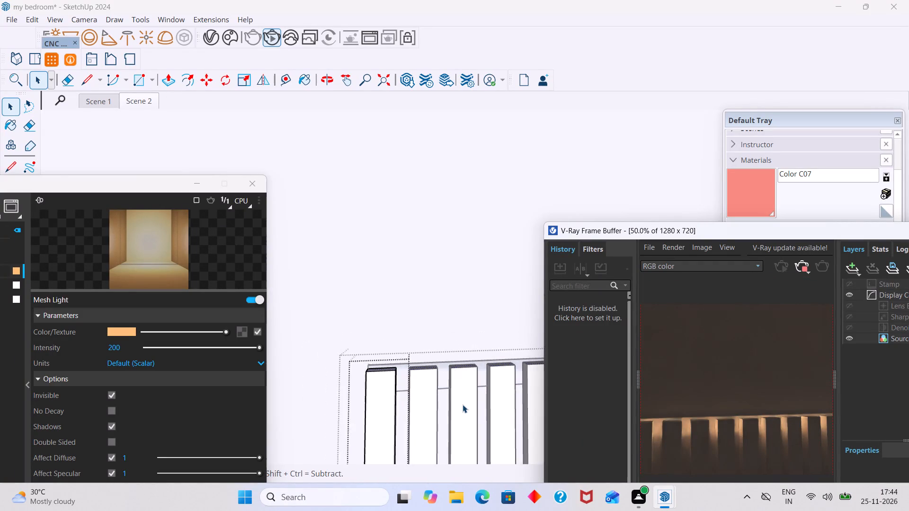
{"action": "scroll", "coordinate": [463, 405], "scroll_direction": "down", "scroll_amount": 9}
{"action": "middle_click_drag", "start_coordinate": [463, 408], "coordinate": [418, 320]}
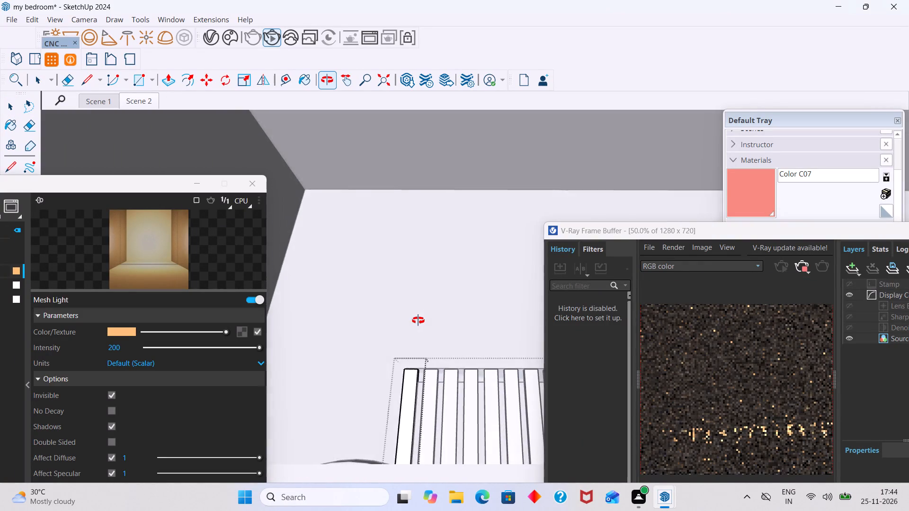
{"action": "middle_click_drag", "start_coordinate": [418, 320], "coordinate": [422, 387]}
{"action": "left_click", "coordinate": [142, 101]}
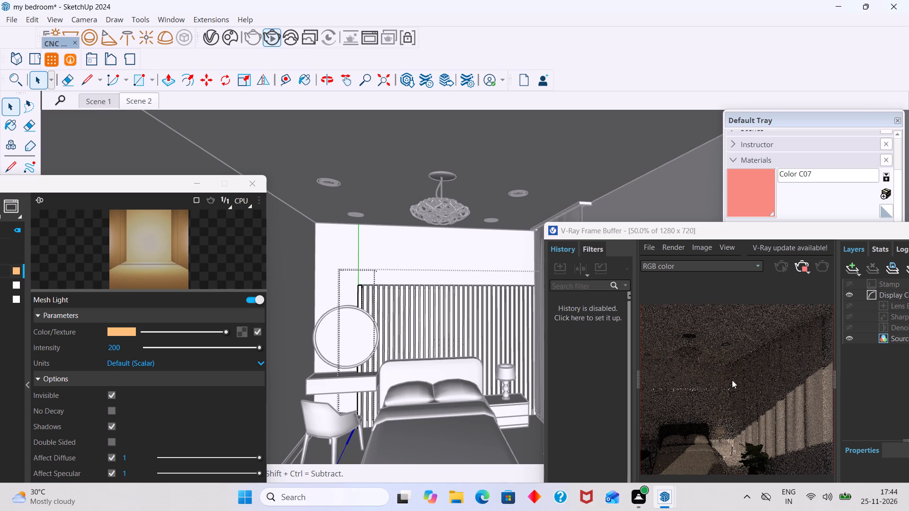
{"action": "middle_click_drag", "start_coordinate": [733, 379], "coordinate": [783, 376]}
{"action": "scroll", "coordinate": [768, 375], "scroll_direction": "down", "scroll_amount": 1}
{"action": "scroll", "coordinate": [750, 386], "scroll_direction": "up", "scroll_amount": 1}
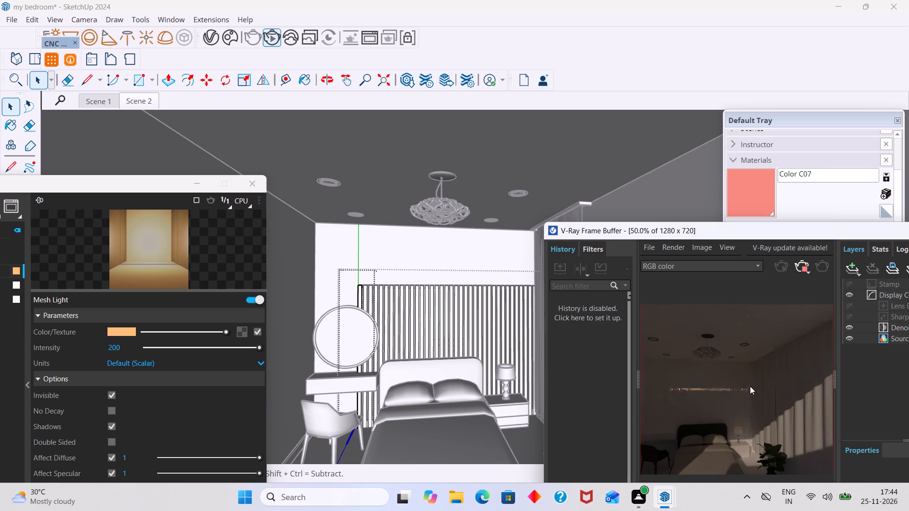
{"action": "middle_click_drag", "start_coordinate": [736, 391], "coordinate": [784, 385]}
{"action": "scroll", "coordinate": [752, 395], "scroll_direction": "up", "scroll_amount": 3}
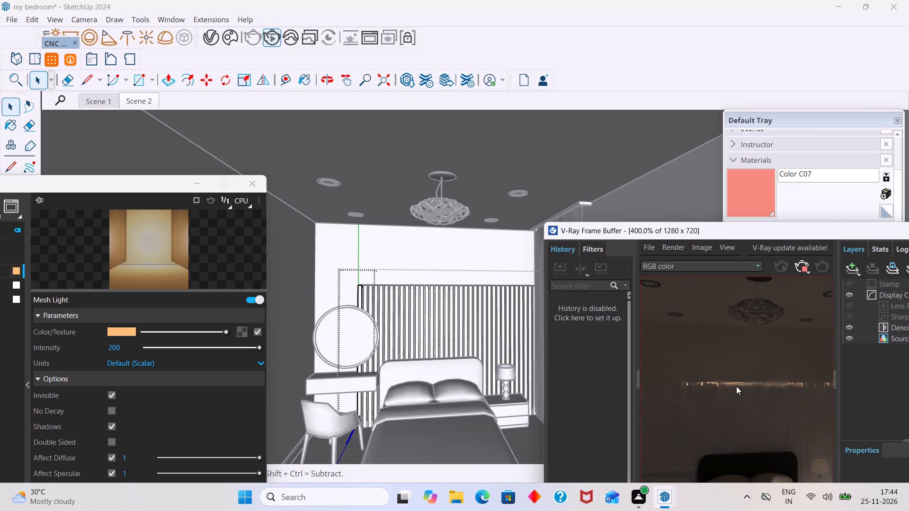
{"action": "scroll", "coordinate": [736, 386], "scroll_direction": "up", "scroll_amount": 1}
{"action": "scroll", "coordinate": [732, 376], "scroll_direction": "down", "scroll_amount": 4}
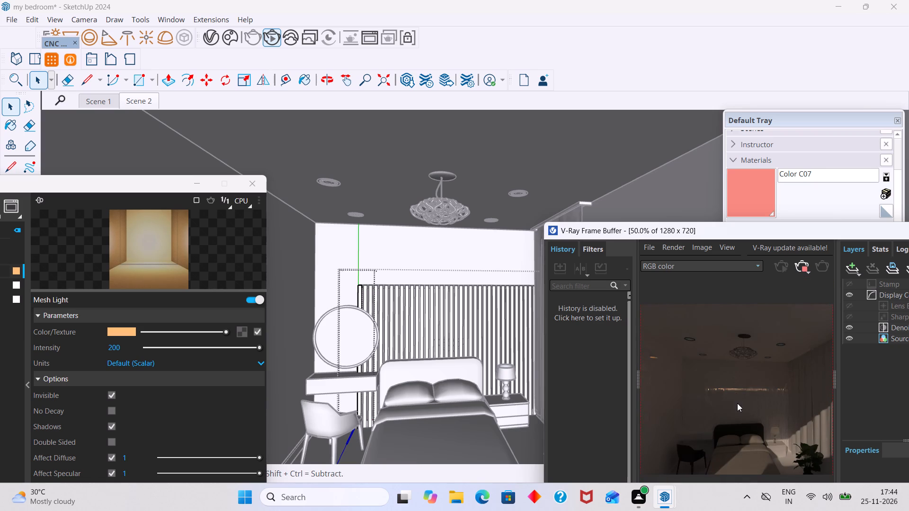
{"action": "middle_click_drag", "start_coordinate": [737, 399], "coordinate": [735, 345]}
{"action": "scroll", "coordinate": [799, 449], "scroll_direction": "up", "scroll_amount": 2}
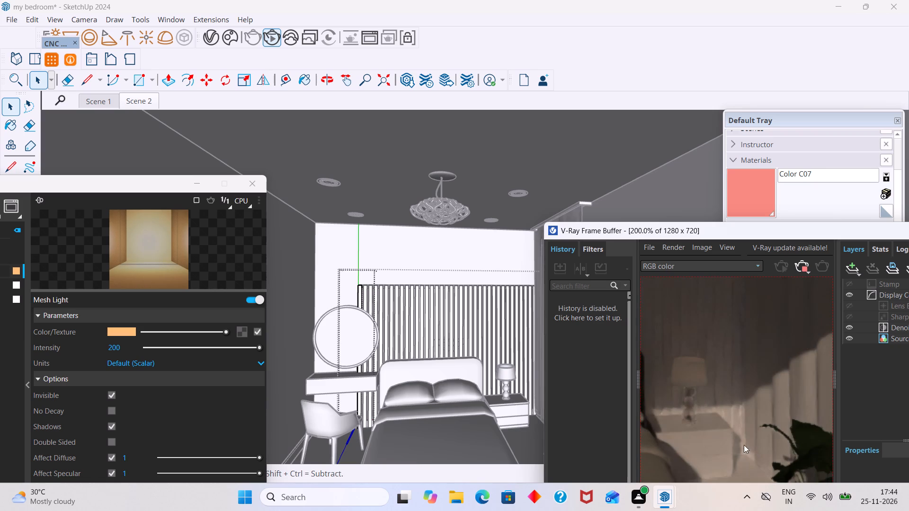
{"action": "scroll", "coordinate": [717, 429], "scroll_direction": "up", "scroll_amount": 2}
{"action": "scroll", "coordinate": [716, 428], "scroll_direction": "down", "scroll_amount": 4}
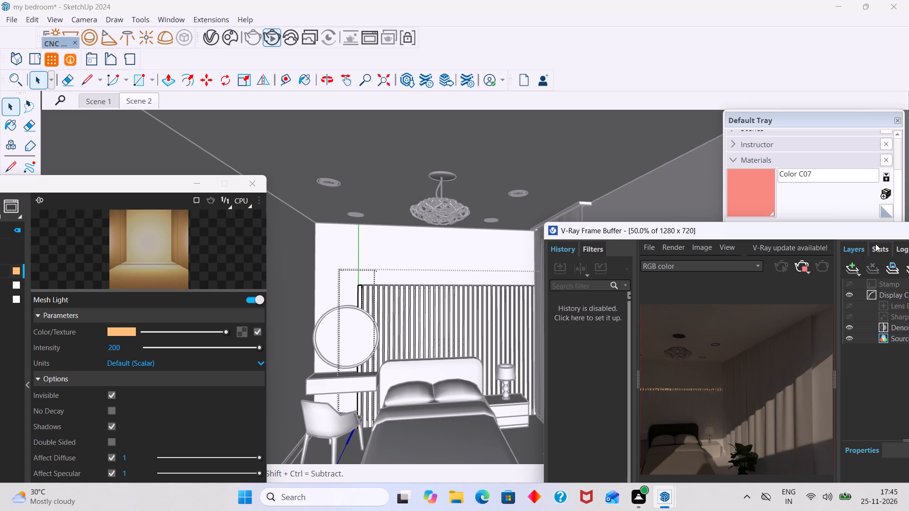
Close the V-Ray Frame Buffer and Asset Editor windows to uncover the full bedroom model.
{"action": "left_click_drag", "start_coordinate": [872, 231], "coordinate": [803, 239]}
{"action": "left_click", "coordinate": [904, 238]}
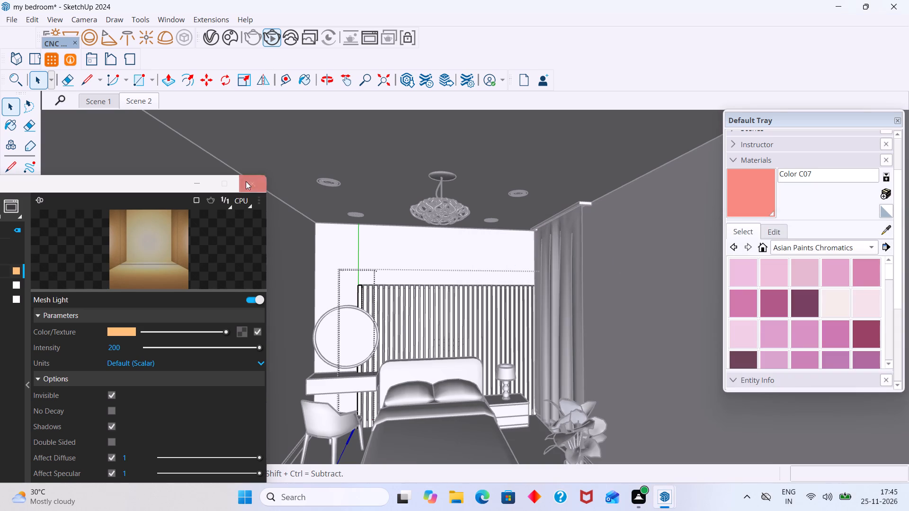
{"action": "left_click", "coordinate": [251, 184]}
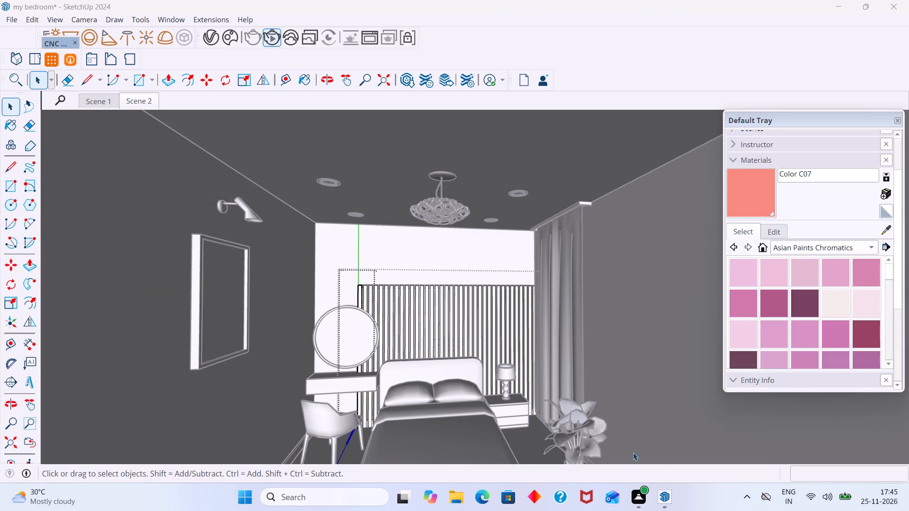
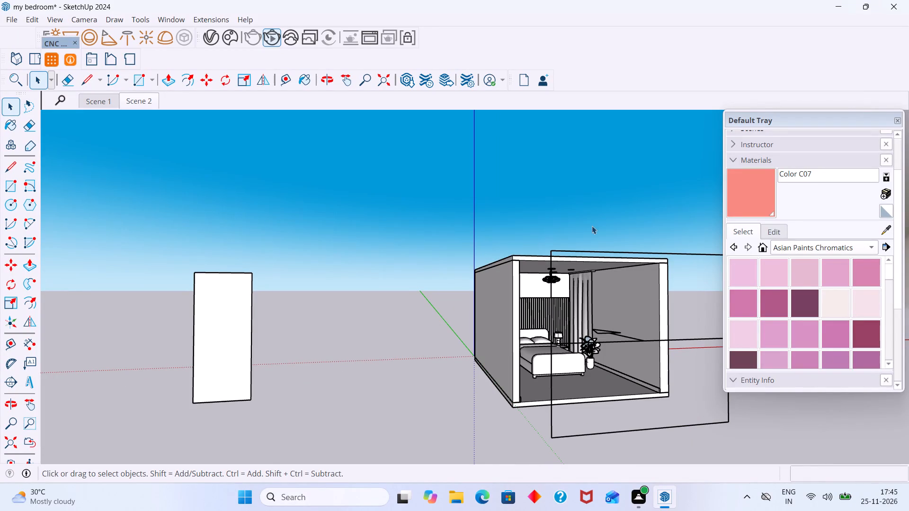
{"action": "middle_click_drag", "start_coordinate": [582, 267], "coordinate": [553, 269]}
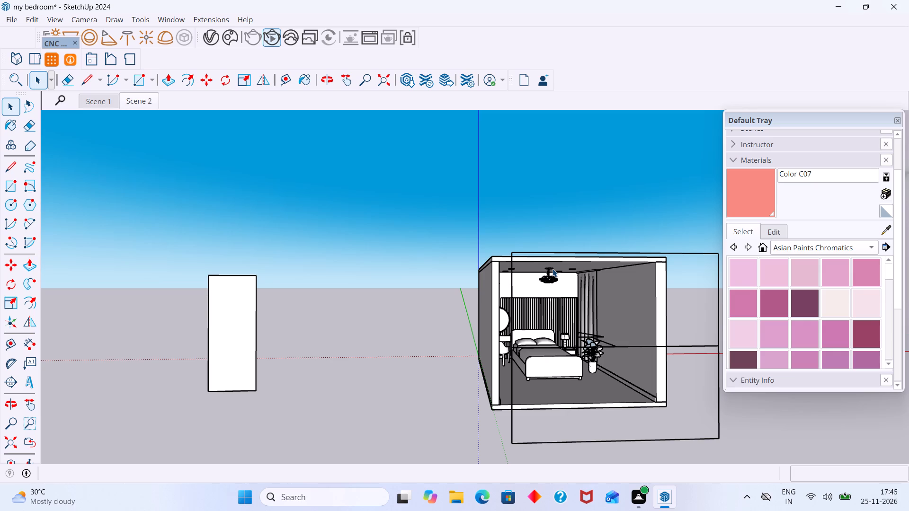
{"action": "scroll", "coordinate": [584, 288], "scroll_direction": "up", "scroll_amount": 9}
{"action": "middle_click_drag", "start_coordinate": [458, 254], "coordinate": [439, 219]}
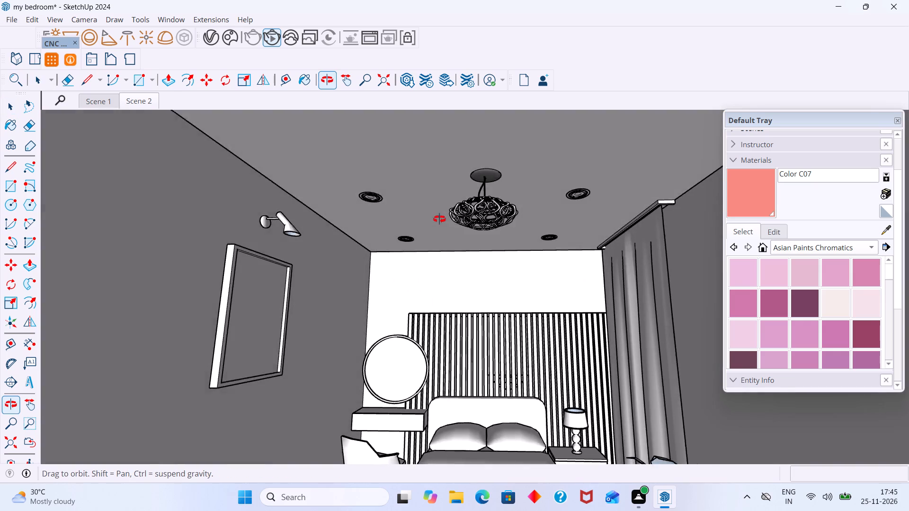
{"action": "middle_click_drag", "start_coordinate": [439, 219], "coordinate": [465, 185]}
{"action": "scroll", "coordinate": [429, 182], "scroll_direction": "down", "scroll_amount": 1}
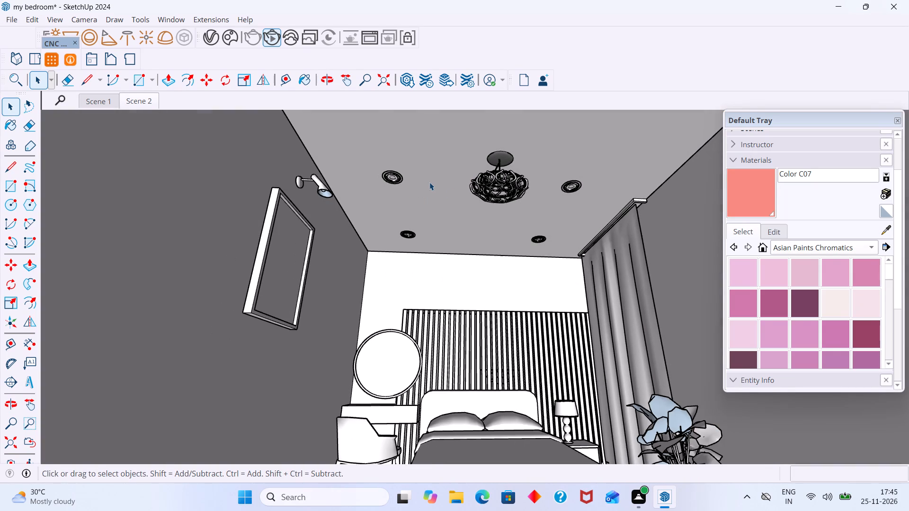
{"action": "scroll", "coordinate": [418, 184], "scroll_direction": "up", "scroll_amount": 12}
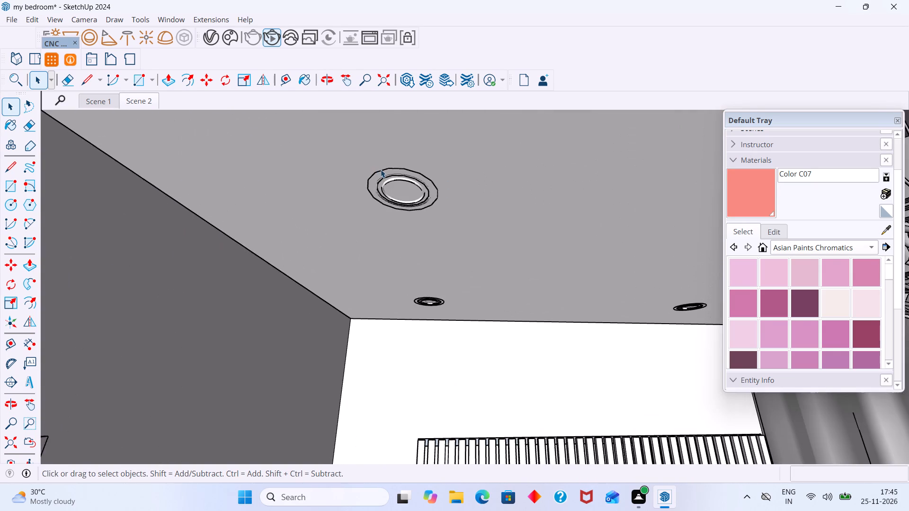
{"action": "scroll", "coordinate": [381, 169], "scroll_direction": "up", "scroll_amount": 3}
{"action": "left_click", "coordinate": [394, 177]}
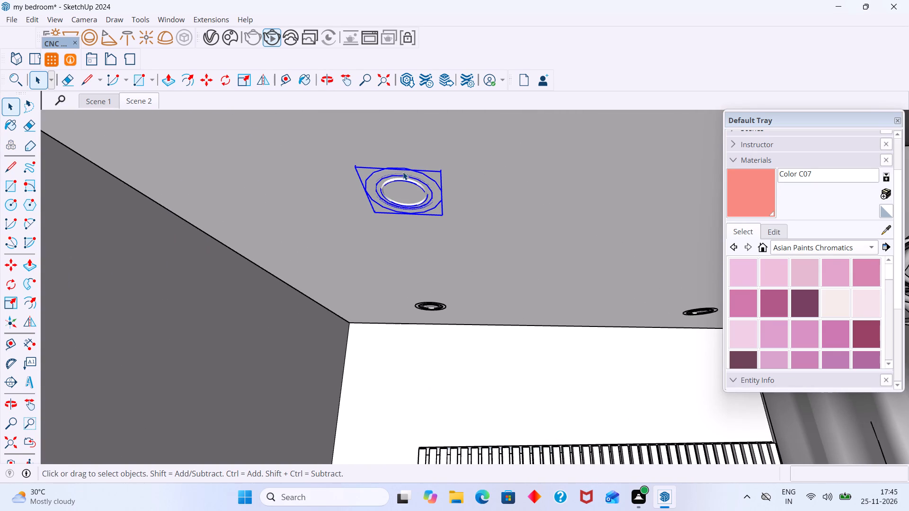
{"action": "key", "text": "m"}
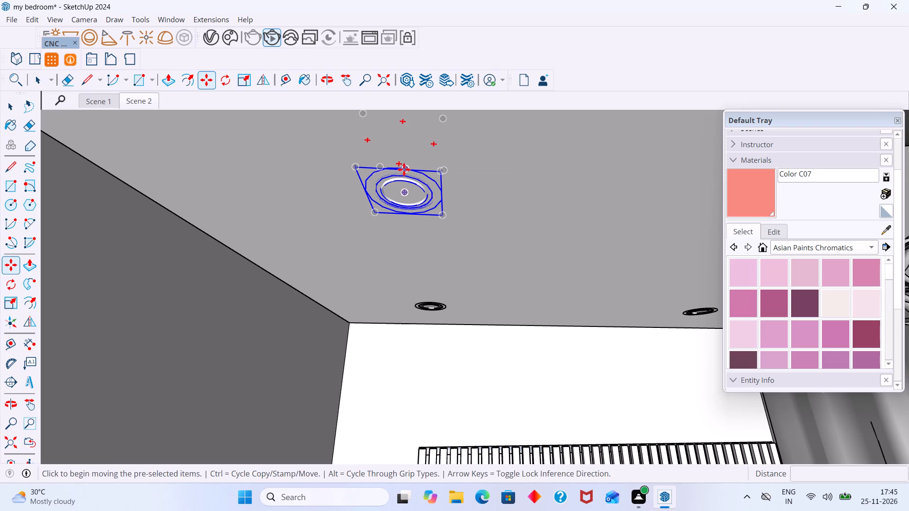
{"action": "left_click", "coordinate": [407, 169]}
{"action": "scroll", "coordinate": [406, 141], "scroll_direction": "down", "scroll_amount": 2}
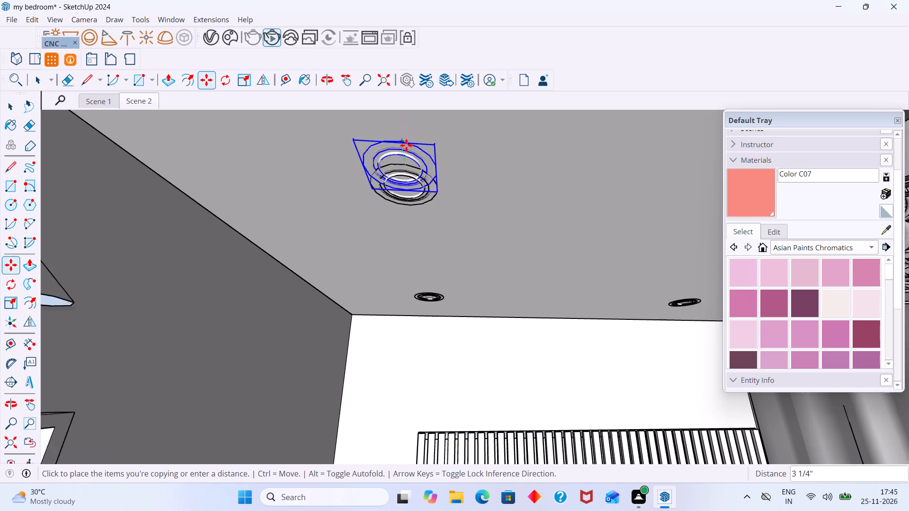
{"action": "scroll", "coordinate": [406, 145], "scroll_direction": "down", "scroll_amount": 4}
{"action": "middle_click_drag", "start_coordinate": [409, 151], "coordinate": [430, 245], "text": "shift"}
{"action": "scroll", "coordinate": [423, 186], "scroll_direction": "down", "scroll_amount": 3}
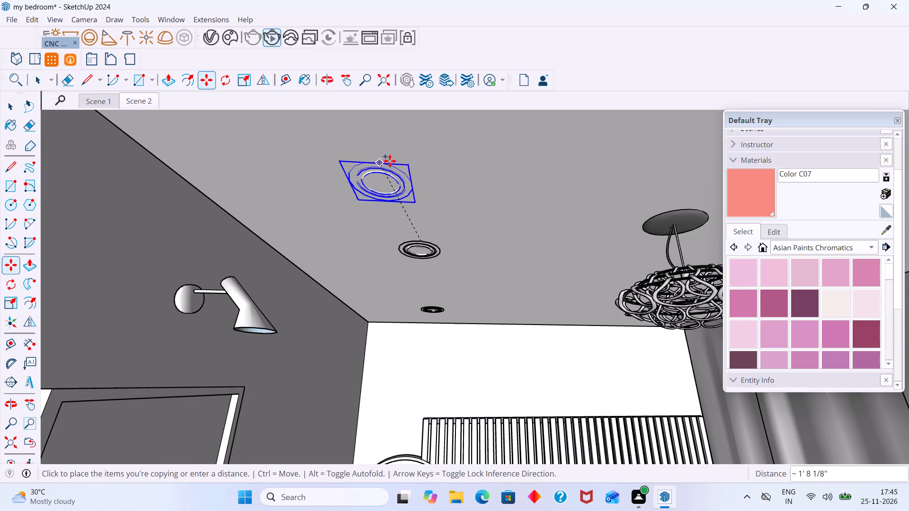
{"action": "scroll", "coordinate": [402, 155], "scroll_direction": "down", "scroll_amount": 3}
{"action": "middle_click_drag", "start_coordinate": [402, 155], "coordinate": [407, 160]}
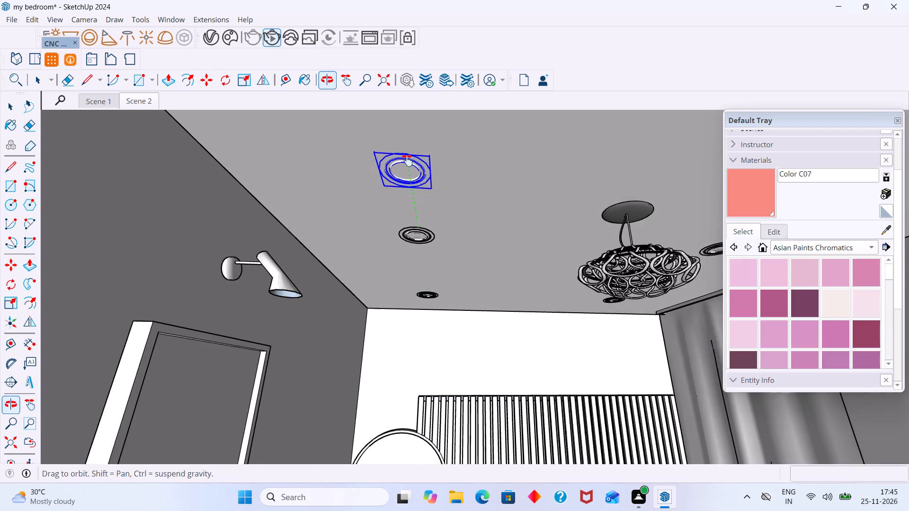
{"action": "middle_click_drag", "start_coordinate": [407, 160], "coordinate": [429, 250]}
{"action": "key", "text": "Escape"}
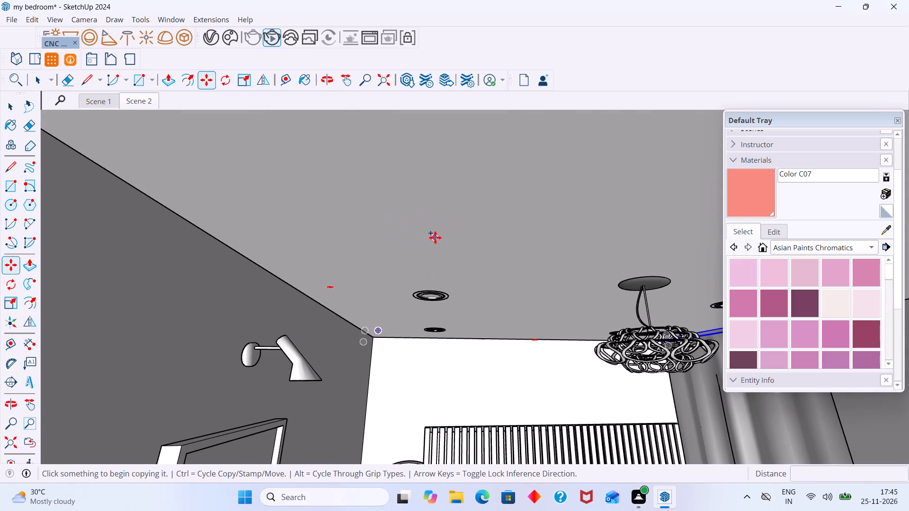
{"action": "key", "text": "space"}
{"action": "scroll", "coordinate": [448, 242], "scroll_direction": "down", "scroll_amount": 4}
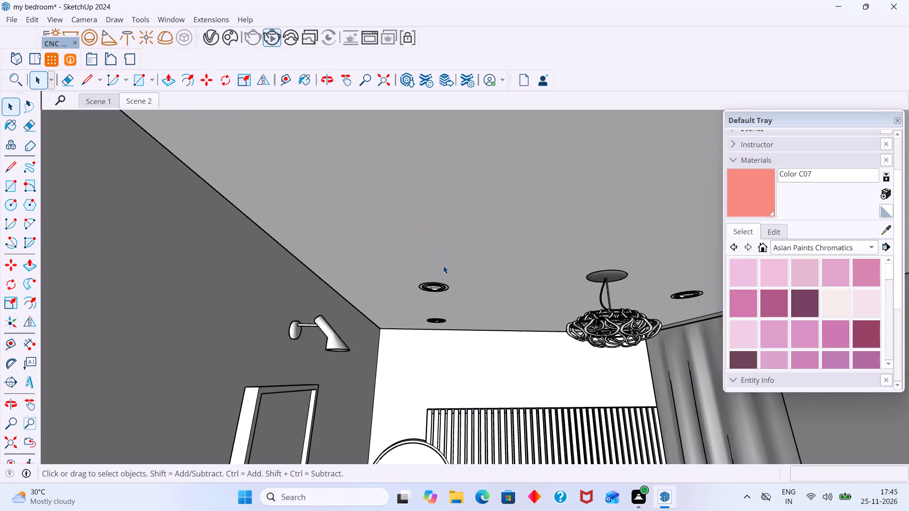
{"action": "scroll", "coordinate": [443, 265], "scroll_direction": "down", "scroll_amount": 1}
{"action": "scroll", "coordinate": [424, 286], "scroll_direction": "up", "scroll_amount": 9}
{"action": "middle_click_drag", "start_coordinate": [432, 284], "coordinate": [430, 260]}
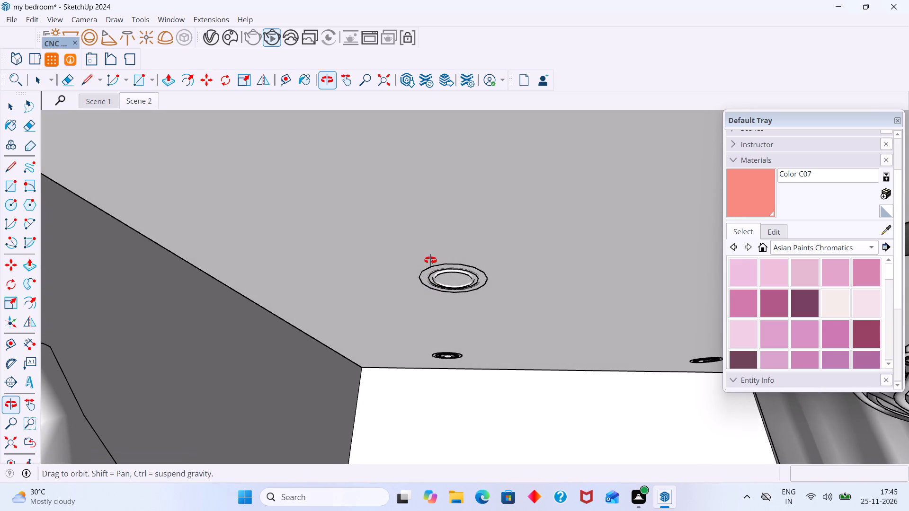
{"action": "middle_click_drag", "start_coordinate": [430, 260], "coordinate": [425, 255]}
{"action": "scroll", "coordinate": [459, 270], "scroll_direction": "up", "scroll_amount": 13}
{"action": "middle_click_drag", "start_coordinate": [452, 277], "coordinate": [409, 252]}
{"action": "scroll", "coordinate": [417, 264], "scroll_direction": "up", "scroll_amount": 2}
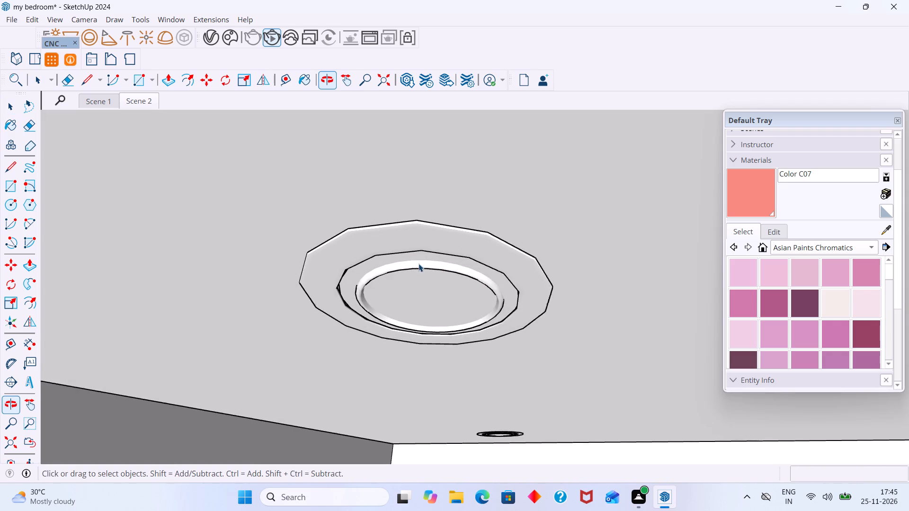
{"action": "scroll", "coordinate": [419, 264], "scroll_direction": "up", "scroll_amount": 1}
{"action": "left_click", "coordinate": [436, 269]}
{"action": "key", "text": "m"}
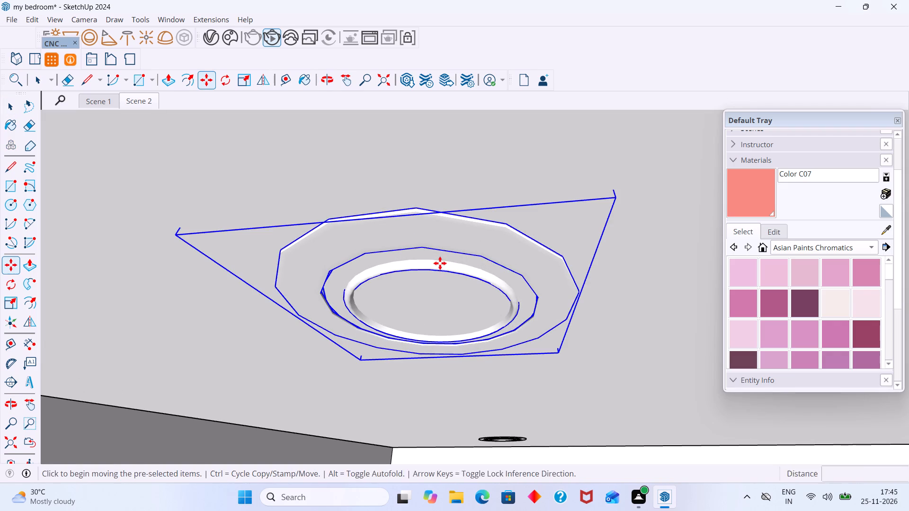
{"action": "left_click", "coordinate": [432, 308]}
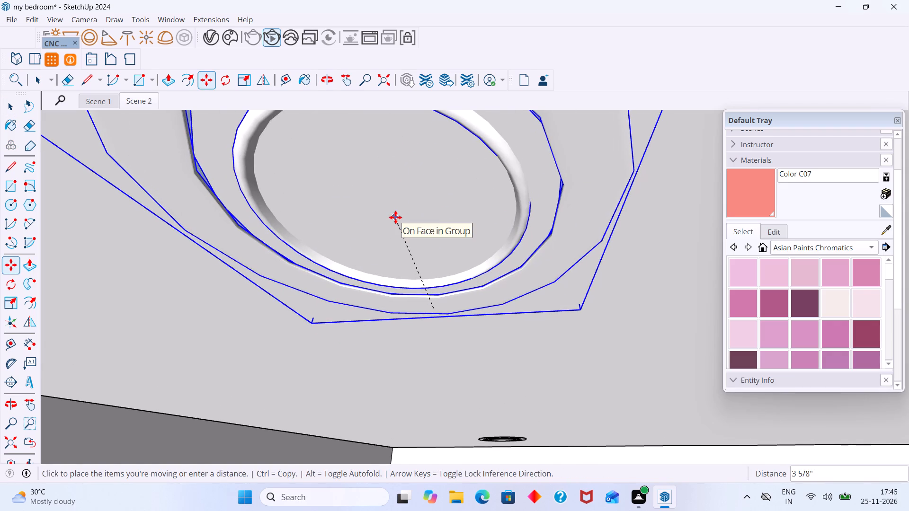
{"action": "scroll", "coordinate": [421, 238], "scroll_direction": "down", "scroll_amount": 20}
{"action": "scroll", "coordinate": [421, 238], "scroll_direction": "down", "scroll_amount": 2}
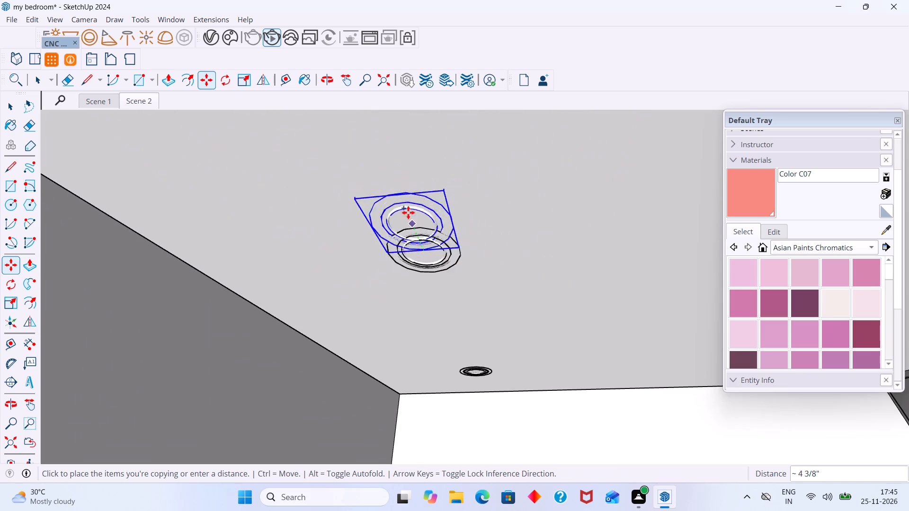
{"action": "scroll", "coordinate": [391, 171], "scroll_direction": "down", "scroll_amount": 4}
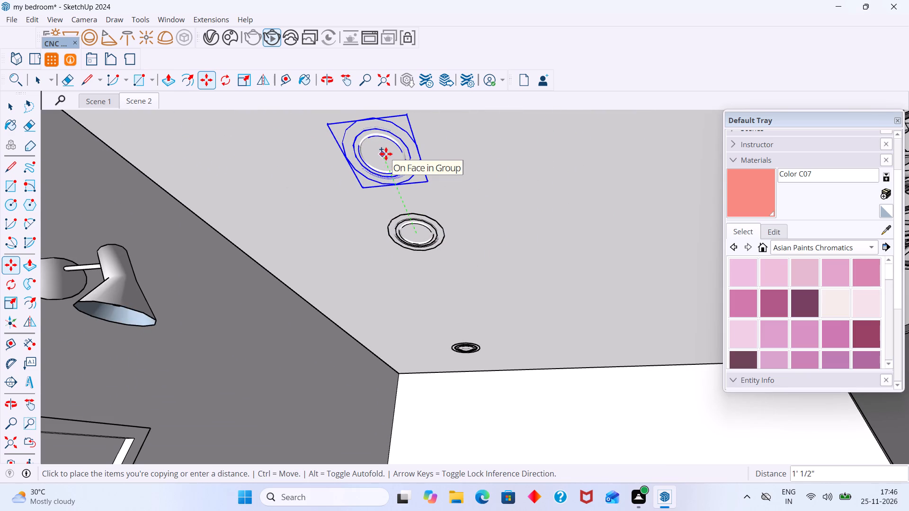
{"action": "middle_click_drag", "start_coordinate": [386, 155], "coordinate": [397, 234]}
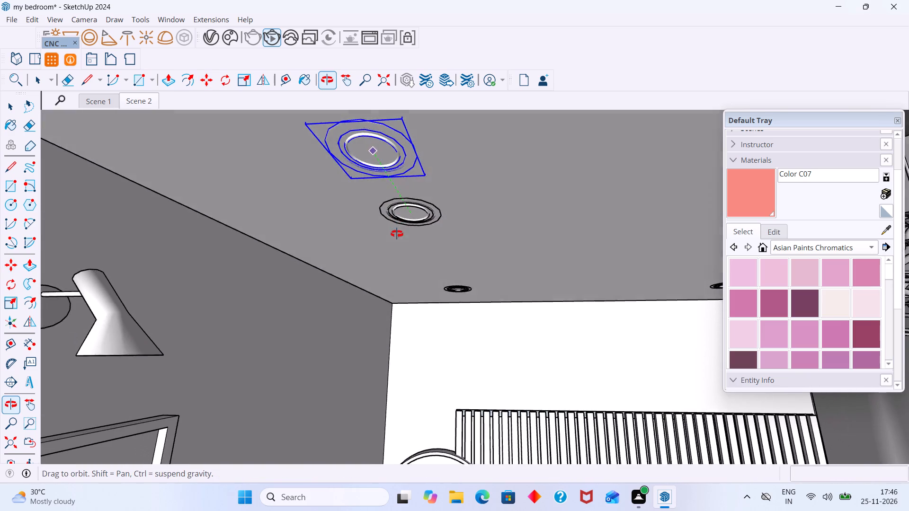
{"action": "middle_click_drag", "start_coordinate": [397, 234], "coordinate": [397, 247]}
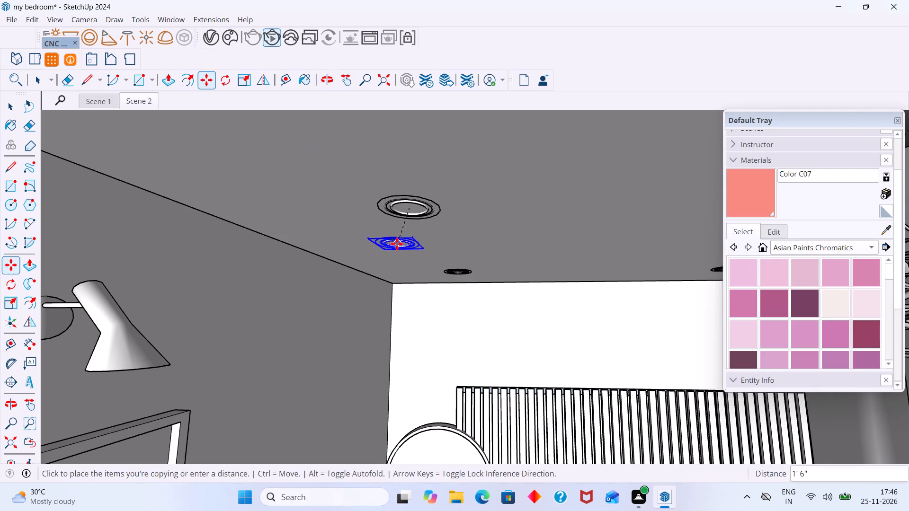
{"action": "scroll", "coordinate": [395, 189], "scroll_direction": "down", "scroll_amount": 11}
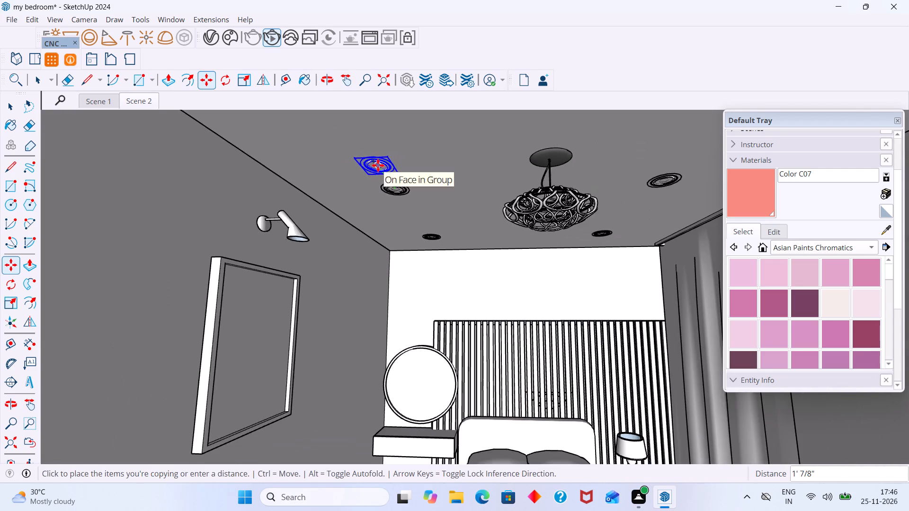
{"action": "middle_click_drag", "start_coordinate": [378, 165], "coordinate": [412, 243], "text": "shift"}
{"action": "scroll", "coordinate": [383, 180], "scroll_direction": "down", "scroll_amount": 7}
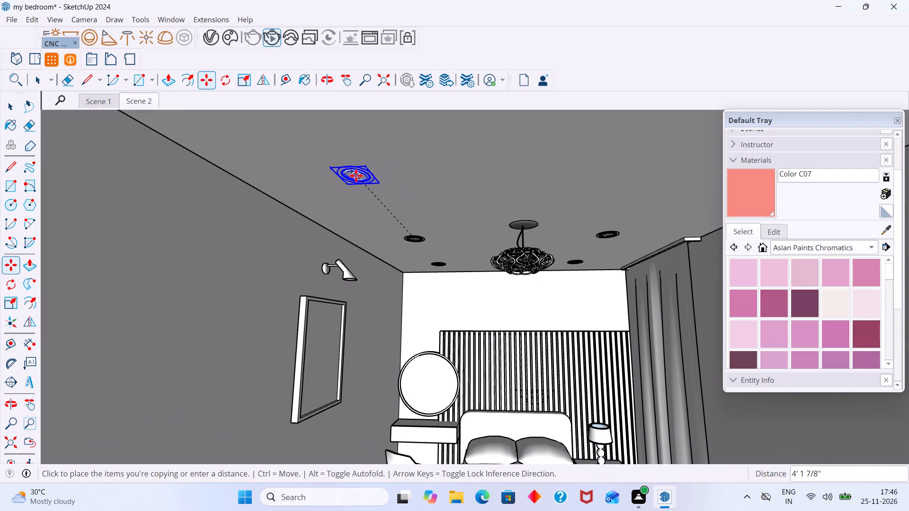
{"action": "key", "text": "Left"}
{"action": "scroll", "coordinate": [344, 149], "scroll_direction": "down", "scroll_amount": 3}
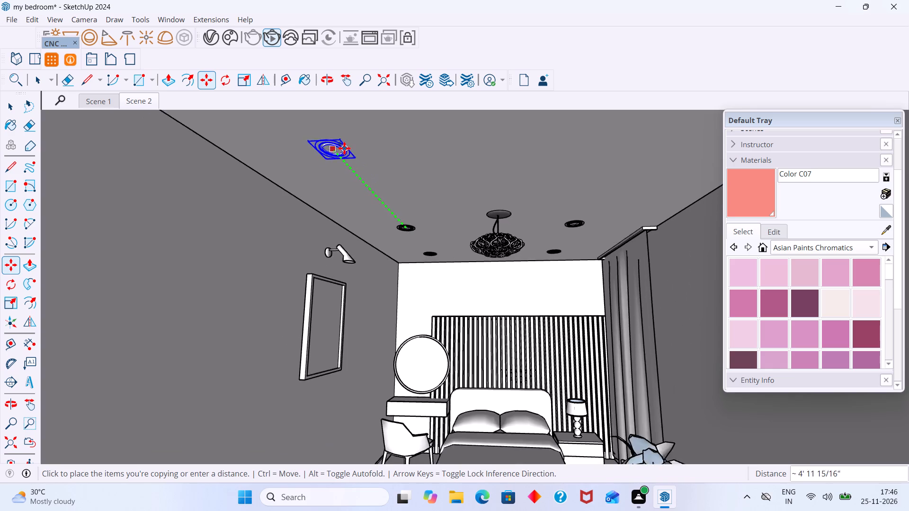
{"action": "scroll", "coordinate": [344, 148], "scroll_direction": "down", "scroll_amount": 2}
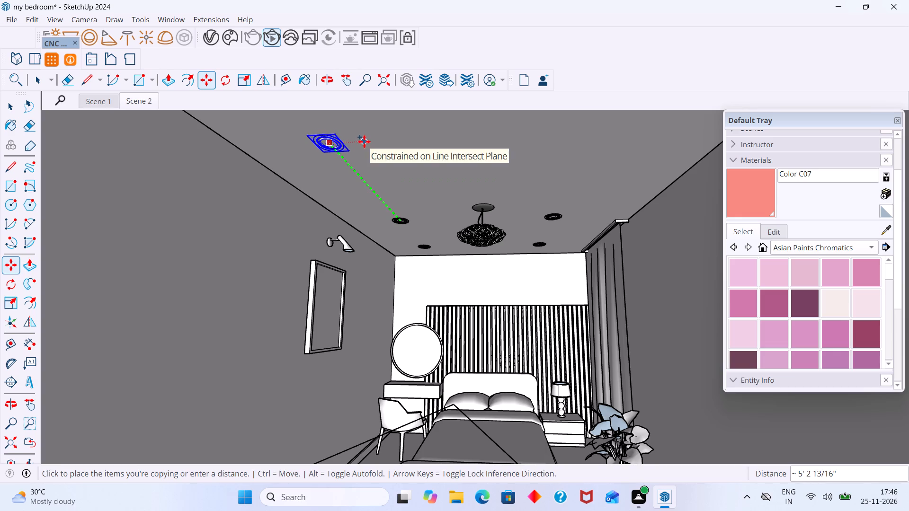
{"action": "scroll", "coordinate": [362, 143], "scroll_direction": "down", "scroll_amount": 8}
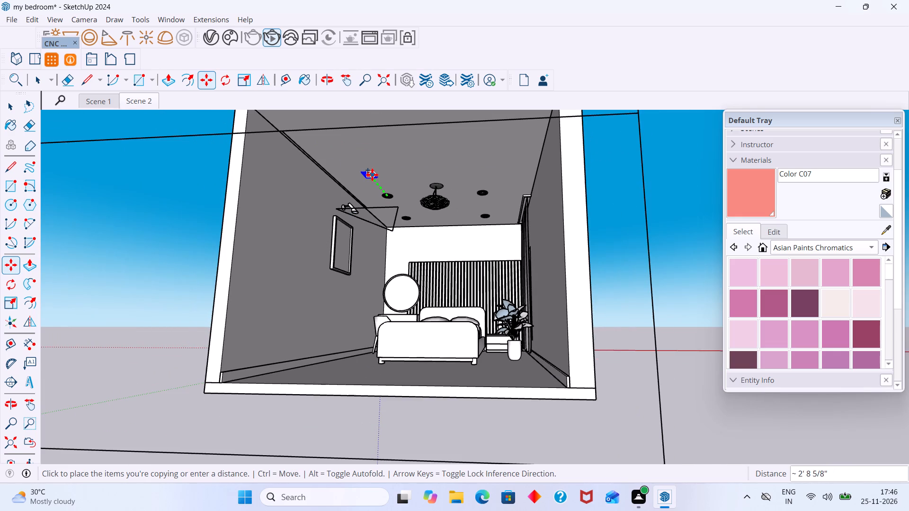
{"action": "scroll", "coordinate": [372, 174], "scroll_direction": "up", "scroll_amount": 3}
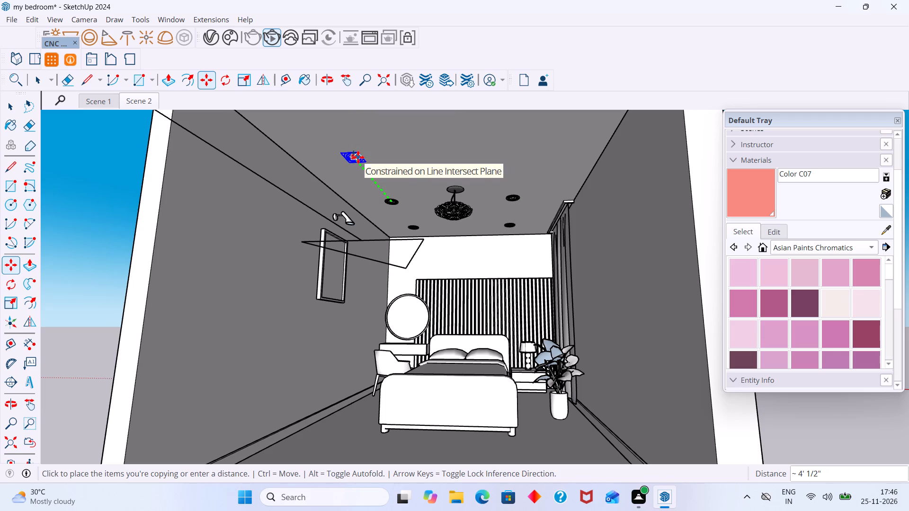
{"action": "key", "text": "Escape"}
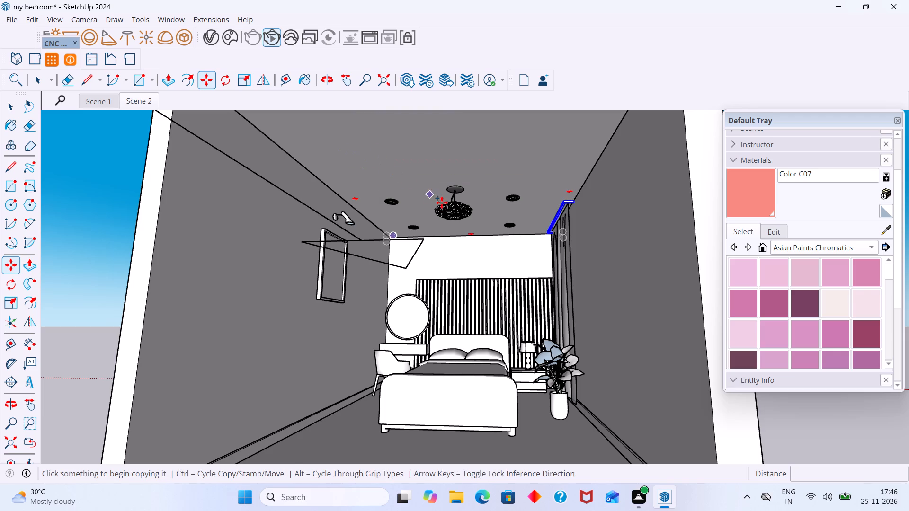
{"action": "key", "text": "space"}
Copy the two ceiling downlights flanking the chandelier about 3' 1" along the green axis toward the room's open end.
{"action": "scroll", "coordinate": [370, 200], "scroll_direction": "up", "scroll_amount": 11}
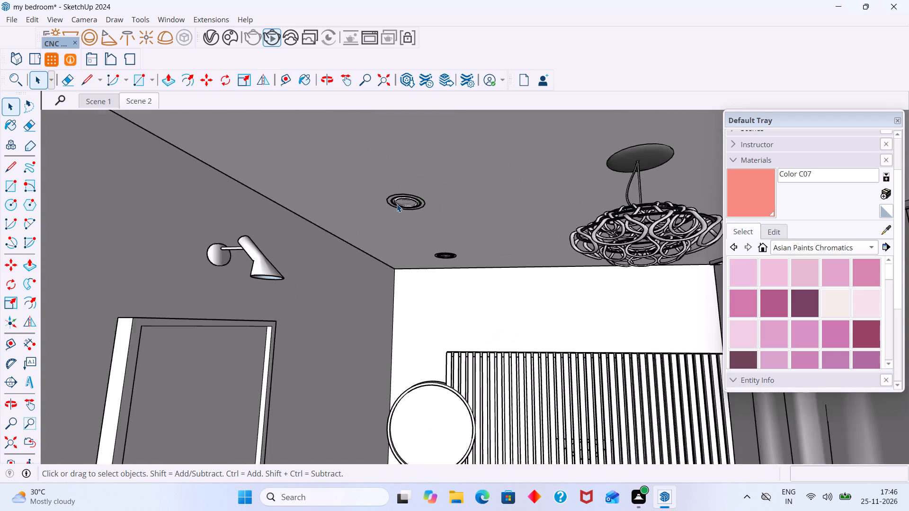
{"action": "scroll", "coordinate": [397, 204], "scroll_direction": "up", "scroll_amount": 8}
{"action": "left_click", "coordinate": [404, 186]}
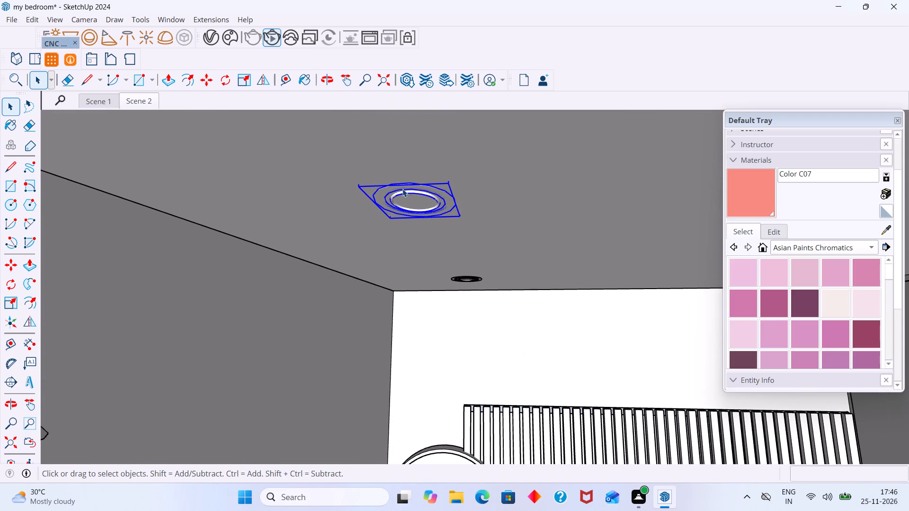
{"action": "scroll", "coordinate": [405, 196], "scroll_direction": "down", "scroll_amount": 4}
{"action": "middle_click_drag", "start_coordinate": [410, 201], "coordinate": [273, 197], "text": "shift"}
{"action": "middle_click_drag", "start_coordinate": [510, 216], "coordinate": [403, 198], "text": "shift"}
{"action": "scroll", "coordinate": [407, 195], "scroll_direction": "down", "scroll_amount": 6, "text": "shift"}
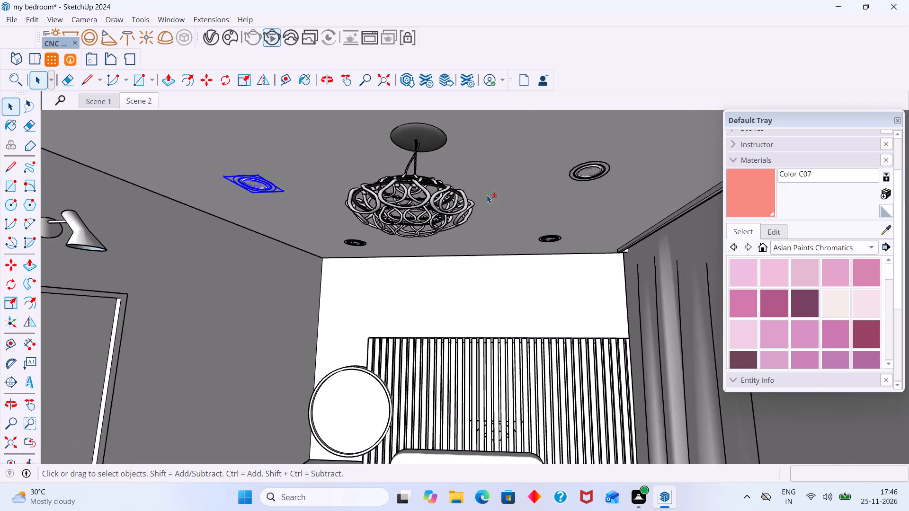
{"action": "scroll", "coordinate": [606, 179], "scroll_direction": "up", "scroll_amount": 8, "text": "shift"}
{"action": "left_click", "coordinate": [576, 154], "text": "shift"}
{"action": "scroll", "coordinate": [577, 160], "scroll_direction": "down", "scroll_amount": 10, "text": "shift"}
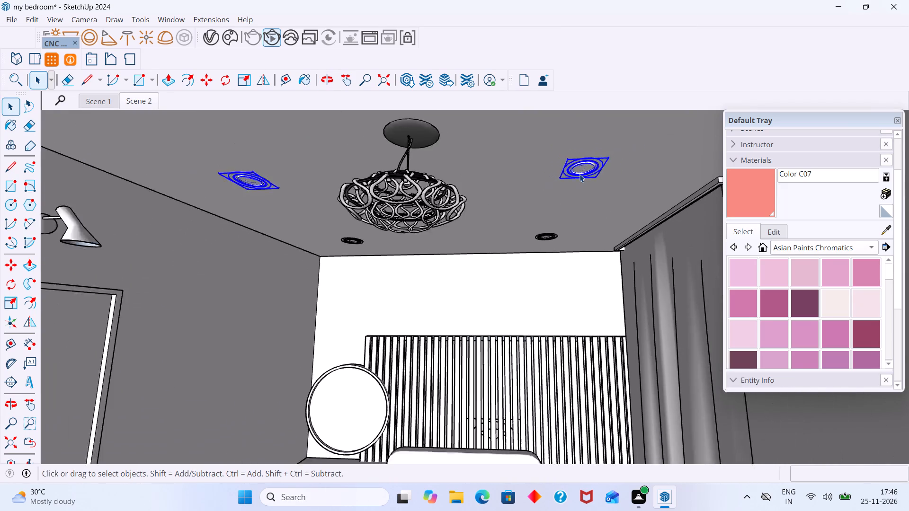
{"action": "scroll", "coordinate": [579, 174], "scroll_direction": "down", "scroll_amount": 3, "text": "shift"}
{"action": "scroll", "coordinate": [585, 182], "scroll_direction": "down", "scroll_amount": 4}
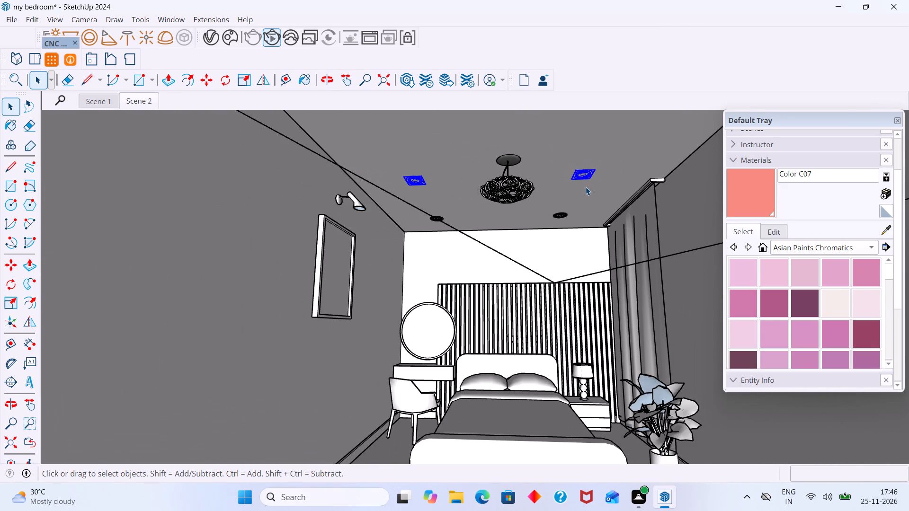
{"action": "scroll", "coordinate": [581, 197], "scroll_direction": "down", "scroll_amount": 6}
{"action": "middle_click_drag", "start_coordinate": [513, 209], "coordinate": [517, 260], "text": "shift"}
{"action": "key", "text": "m"}
{"action": "scroll", "coordinate": [506, 256], "scroll_direction": "up", "scroll_amount": 7}
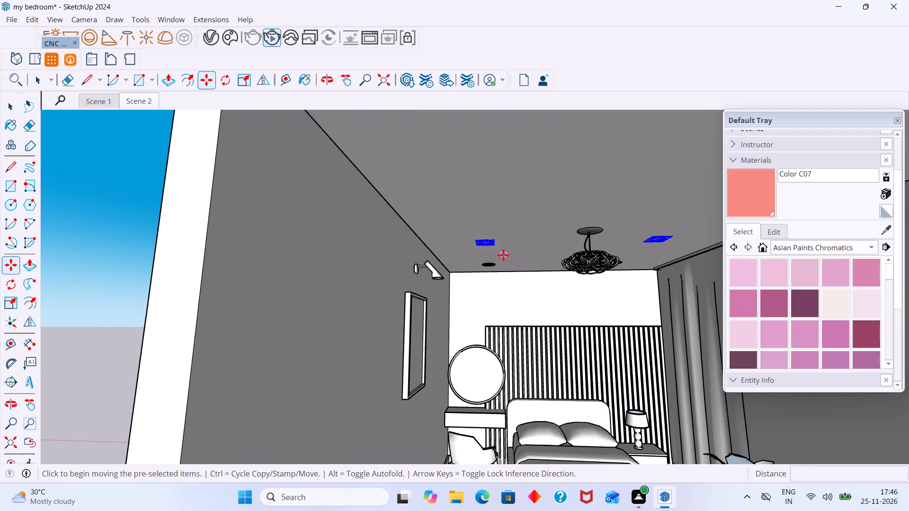
{"action": "scroll", "coordinate": [503, 255], "scroll_direction": "up", "scroll_amount": 13}
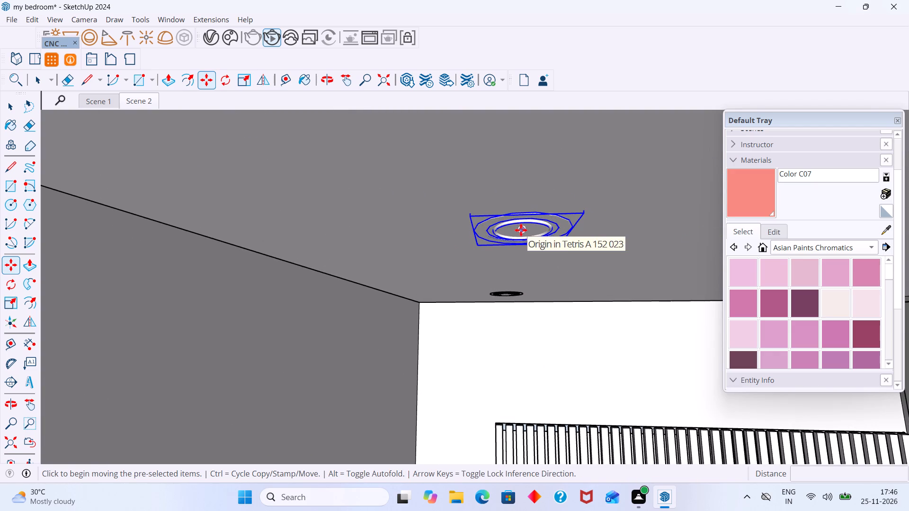
{"action": "left_click", "coordinate": [521, 230]}
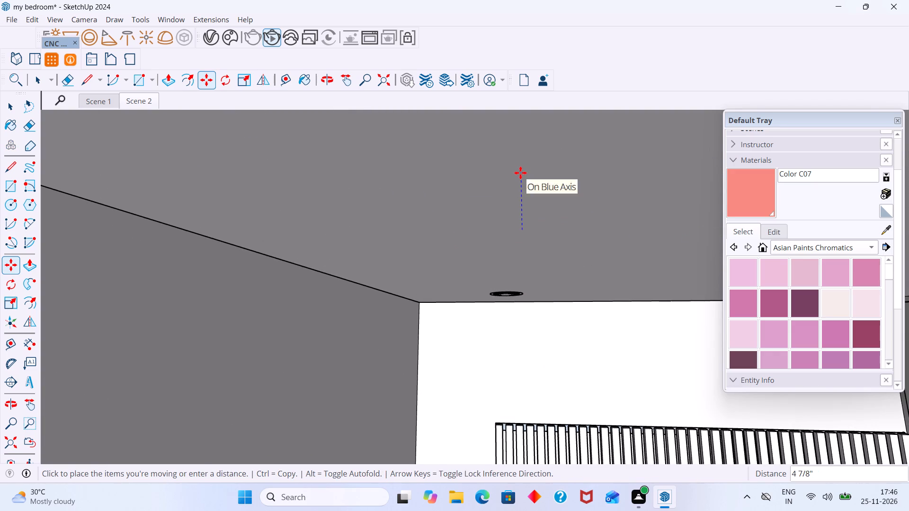
{"action": "scroll", "coordinate": [525, 172], "scroll_direction": "down", "scroll_amount": 16}
{"action": "middle_click_drag", "start_coordinate": [525, 159], "coordinate": [484, 222]}
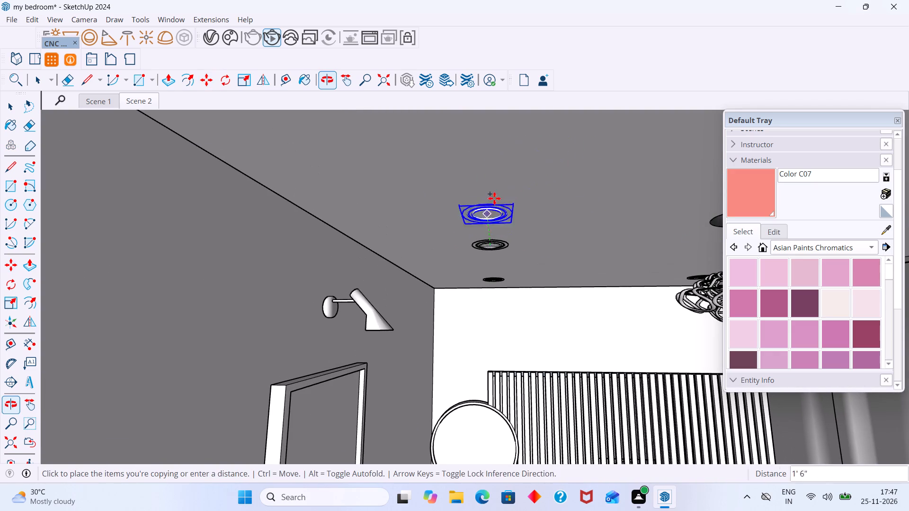
{"action": "key", "text": "Left"}
{"action": "scroll", "coordinate": [506, 137], "scroll_direction": "down", "scroll_amount": 3}
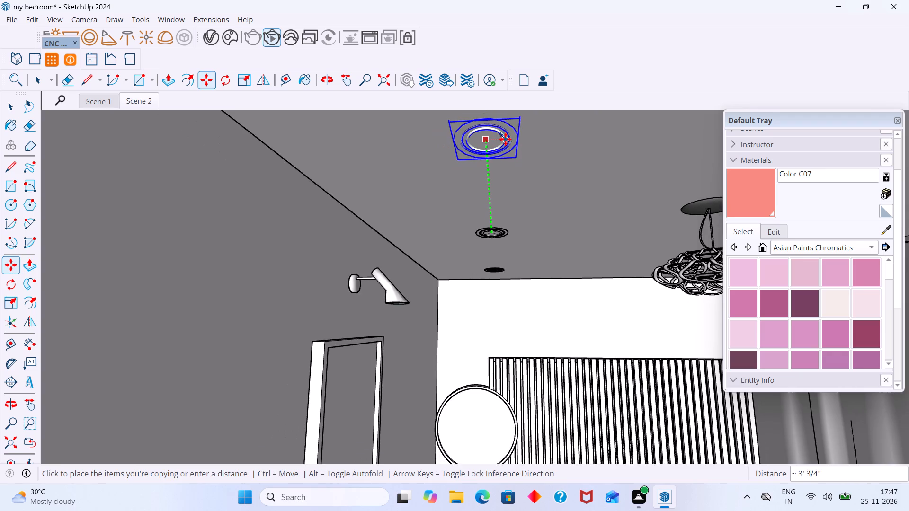
{"action": "scroll", "coordinate": [505, 139], "scroll_direction": "down", "scroll_amount": 2}
{"action": "middle_click_drag", "start_coordinate": [505, 156], "coordinate": [493, 245], "text": "shift"}
{"action": "scroll", "coordinate": [488, 206], "scroll_direction": "down", "scroll_amount": 18}
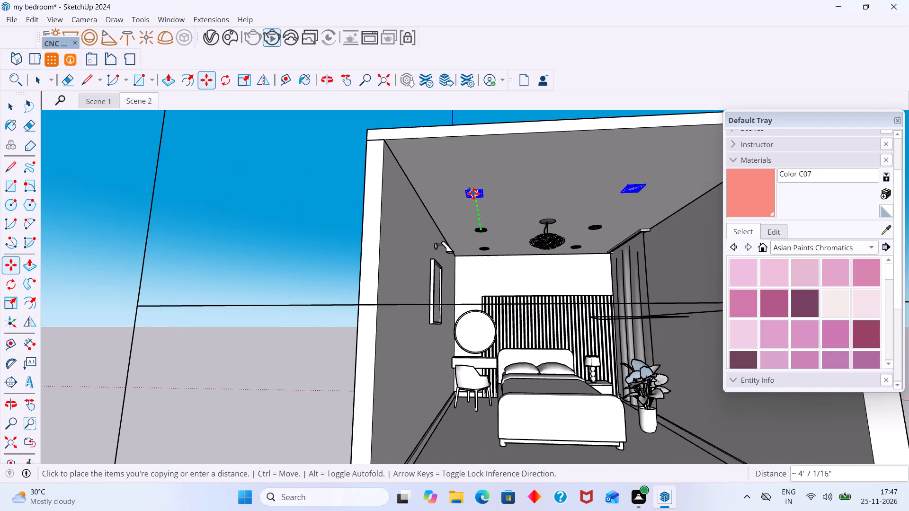
{"action": "middle_click_drag", "start_coordinate": [473, 195], "coordinate": [473, 216], "text": "shift"}
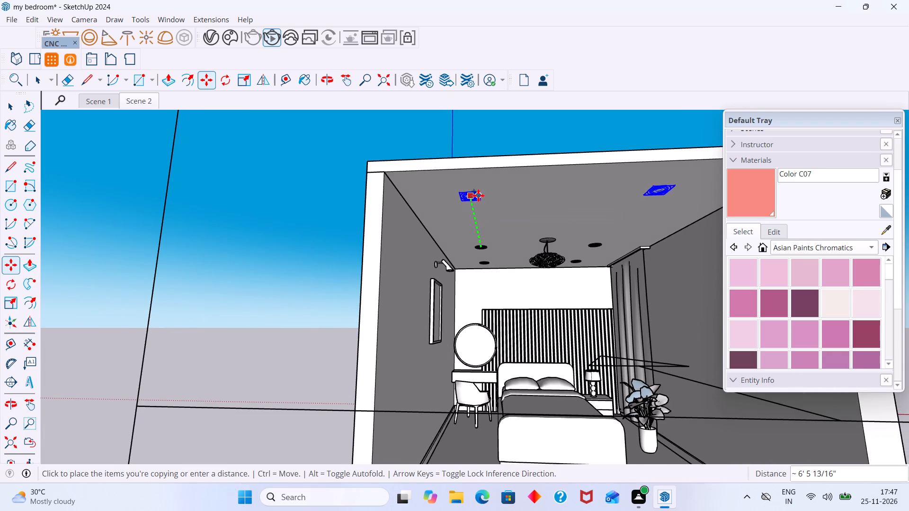
{"action": "middle_click_drag", "start_coordinate": [477, 195], "coordinate": [425, 148]}
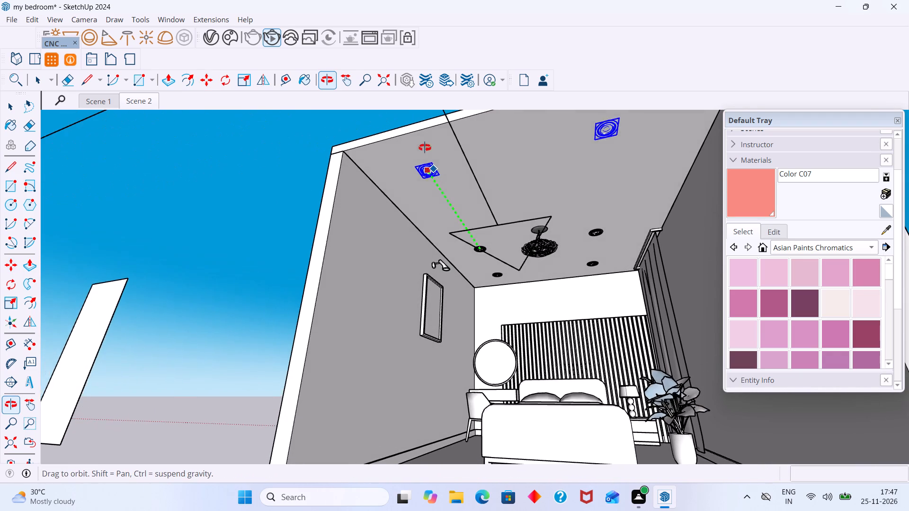
{"action": "middle_click_drag", "start_coordinate": [425, 148], "coordinate": [428, 148]}
{"action": "scroll", "coordinate": [469, 220], "scroll_direction": "up", "scroll_amount": 3}
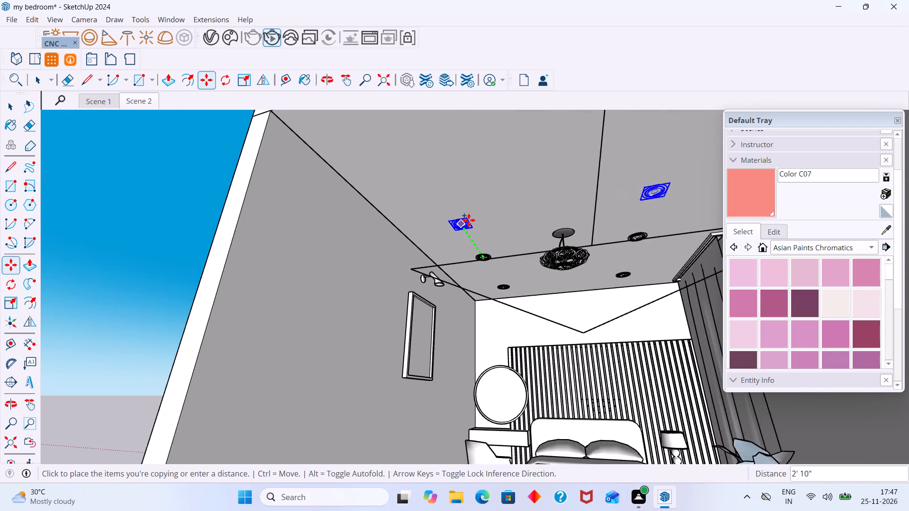
{"action": "scroll", "coordinate": [469, 220], "scroll_direction": "up", "scroll_amount": 7}
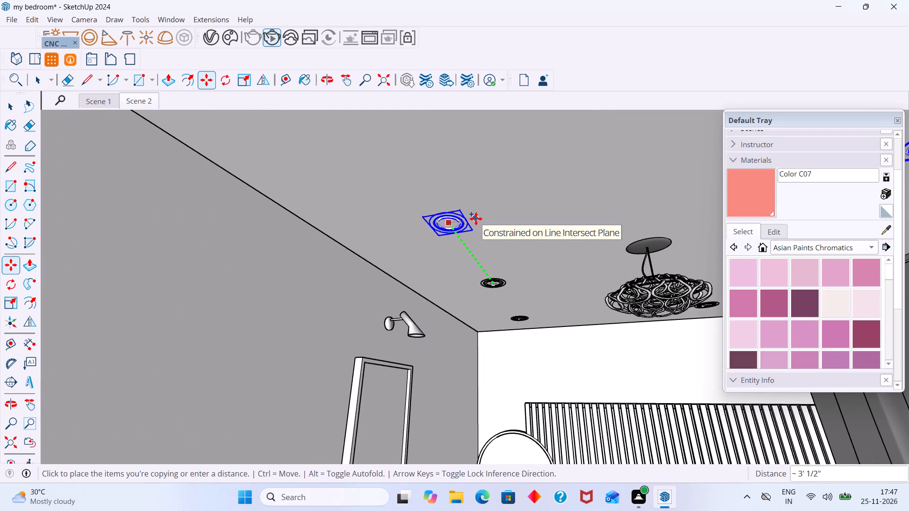
{"action": "scroll", "coordinate": [476, 218], "scroll_direction": "down", "scroll_amount": 3}
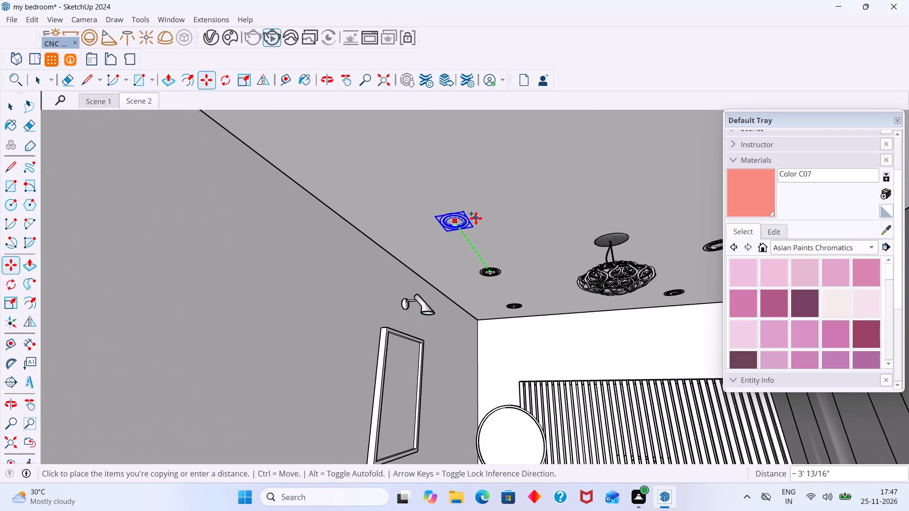
{"action": "left_click", "coordinate": [476, 218]}
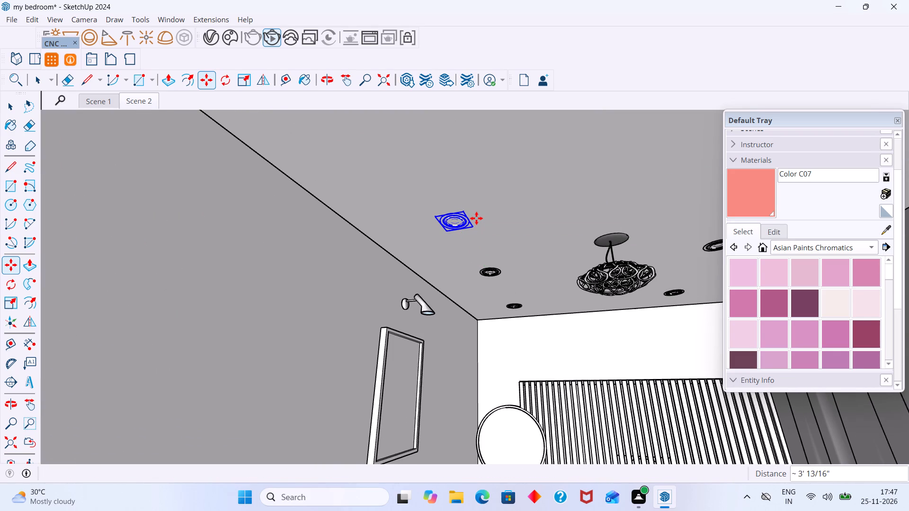
Multiply the downlight copy by 3 at the same spacing toward the room's open end.
{"action": "key", "text": "asterisk"}
{"action": "key", "text": "3"}
{"action": "key", "text": "Return"}
Delete the two copied downlights that lie outside the room, beyond the ceiling's front edge.
{"action": "scroll", "coordinate": [429, 234], "scroll_direction": "down", "scroll_amount": 9}
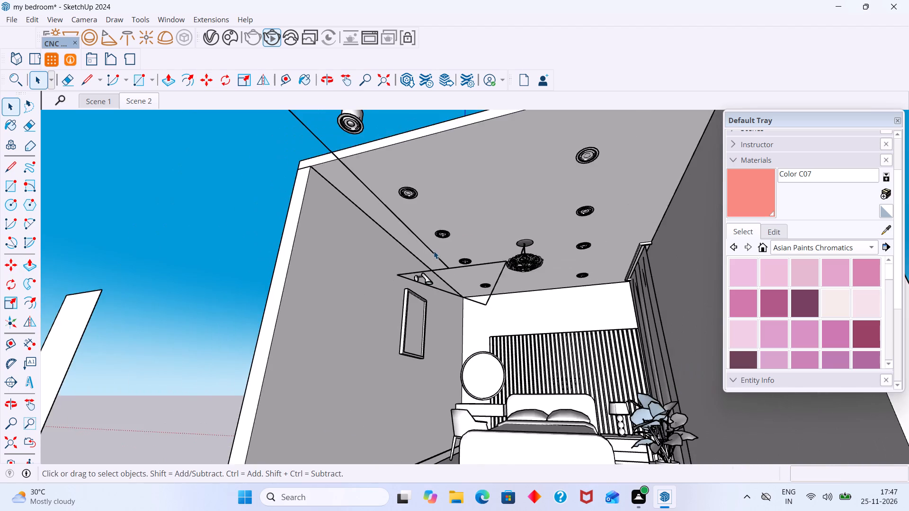
{"action": "scroll", "coordinate": [434, 251], "scroll_direction": "down", "scroll_amount": 3}
{"action": "scroll", "coordinate": [472, 236], "scroll_direction": "down", "scroll_amount": 7}
{"action": "middle_click_drag", "start_coordinate": [473, 232], "coordinate": [474, 271]}
{"action": "left_click", "coordinate": [628, 148]}
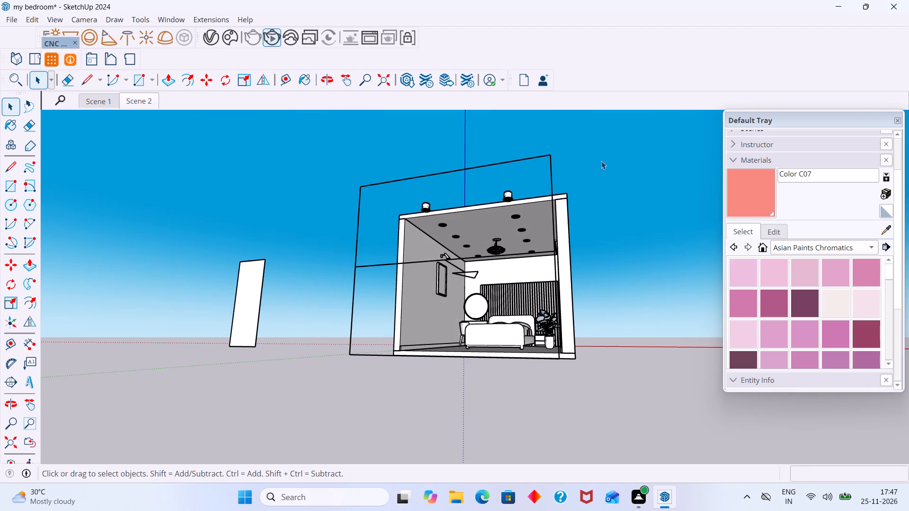
{"action": "scroll", "coordinate": [503, 179], "scroll_direction": "up", "scroll_amount": 5}
{"action": "scroll", "coordinate": [523, 203], "scroll_direction": "down", "scroll_amount": 6}
{"action": "middle_click_drag", "start_coordinate": [541, 223], "coordinate": [518, 176]}
{"action": "scroll", "coordinate": [509, 193], "scroll_direction": "up", "scroll_amount": 2}
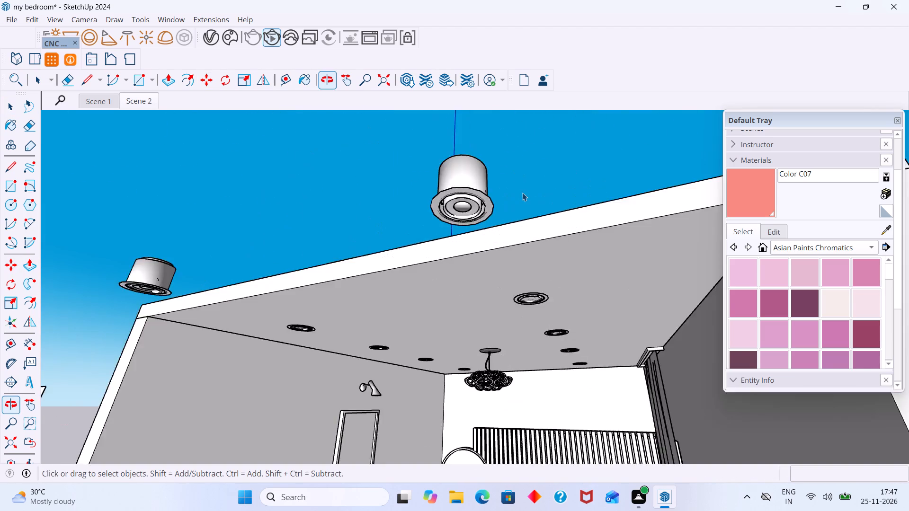
{"action": "scroll", "coordinate": [522, 193], "scroll_direction": "up", "scroll_amount": 3}
{"action": "scroll", "coordinate": [459, 185], "scroll_direction": "down", "scroll_amount": 3}
{"action": "scroll", "coordinate": [274, 167], "scroll_direction": "down", "scroll_amount": 3}
{"action": "scroll", "coordinate": [268, 167], "scroll_direction": "up", "scroll_amount": 2}
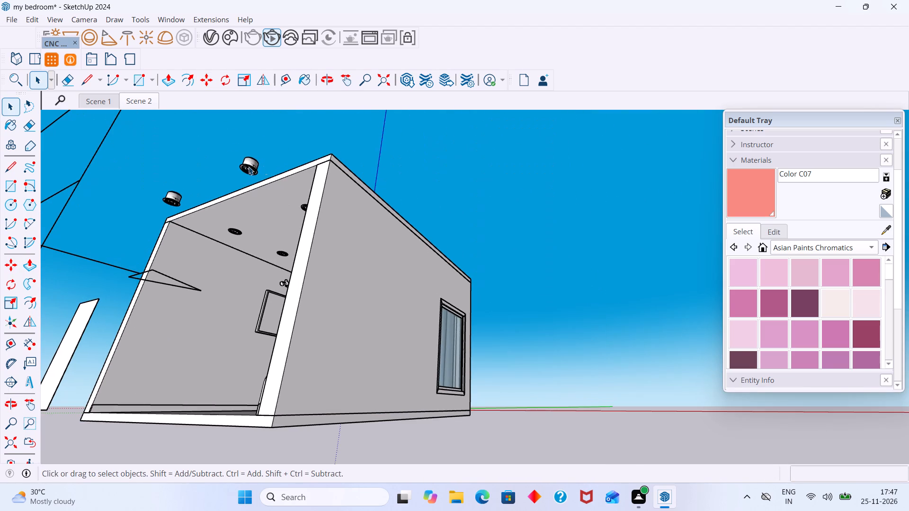
{"action": "left_click", "coordinate": [252, 165]}
{"action": "key", "text": "Delete"}
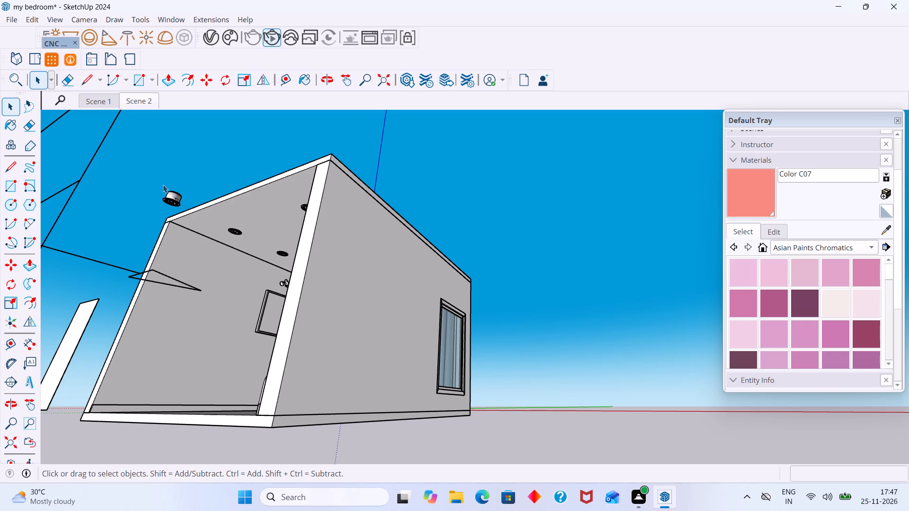
{"action": "left_click", "coordinate": [175, 195]}
{"action": "key", "text": "Delete"}
Examine the extended downlight layout from above the ceiling, around the room's exterior and from its open end.
{"action": "scroll", "coordinate": [267, 179], "scroll_direction": "down", "scroll_amount": 7}
{"action": "middle_click_drag", "start_coordinate": [379, 176], "coordinate": [477, 180]}
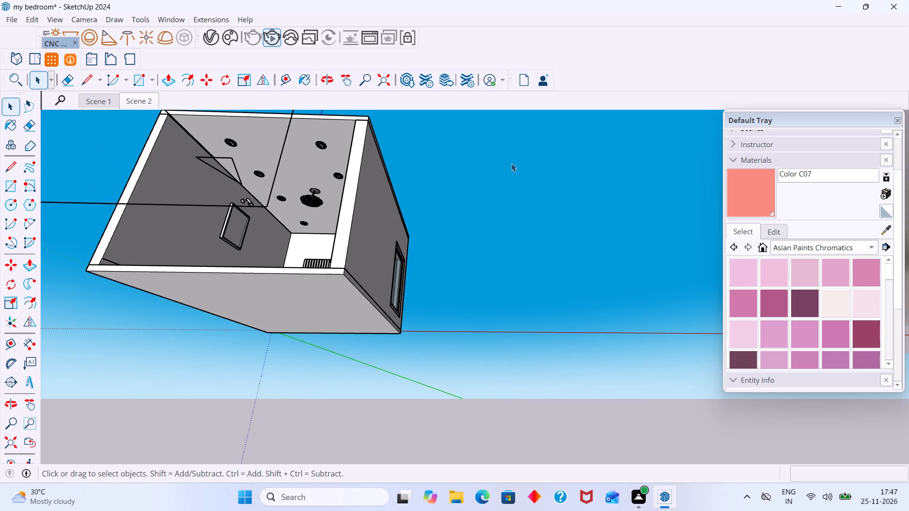
{"action": "left_click", "coordinate": [513, 162]}
{"action": "middle_click_drag", "start_coordinate": [429, 186], "coordinate": [476, 211]}
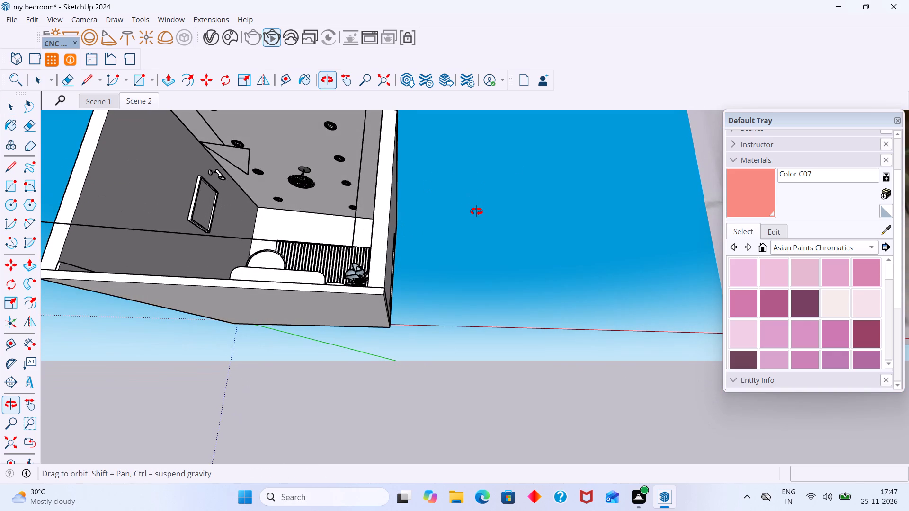
{"action": "middle_click_drag", "start_coordinate": [476, 211], "coordinate": [468, 212]}
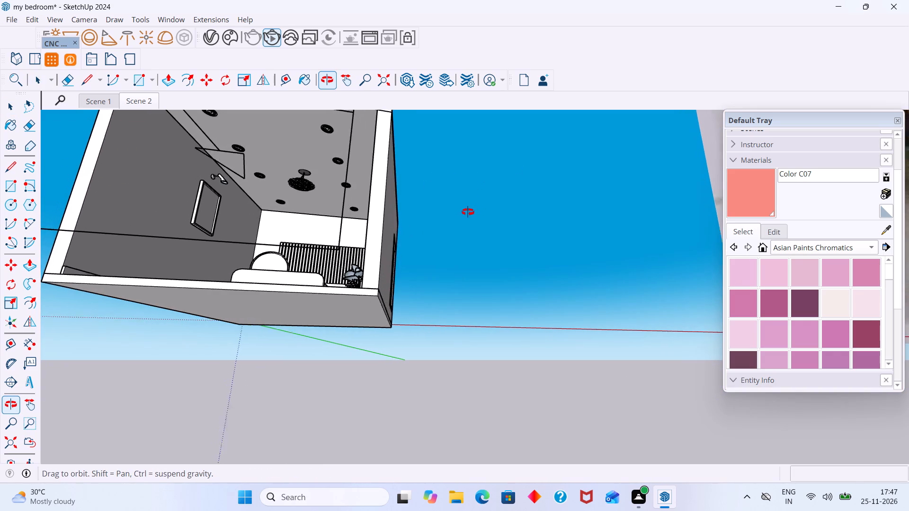
{"action": "middle_click_drag", "start_coordinate": [468, 212], "coordinate": [424, 376]}
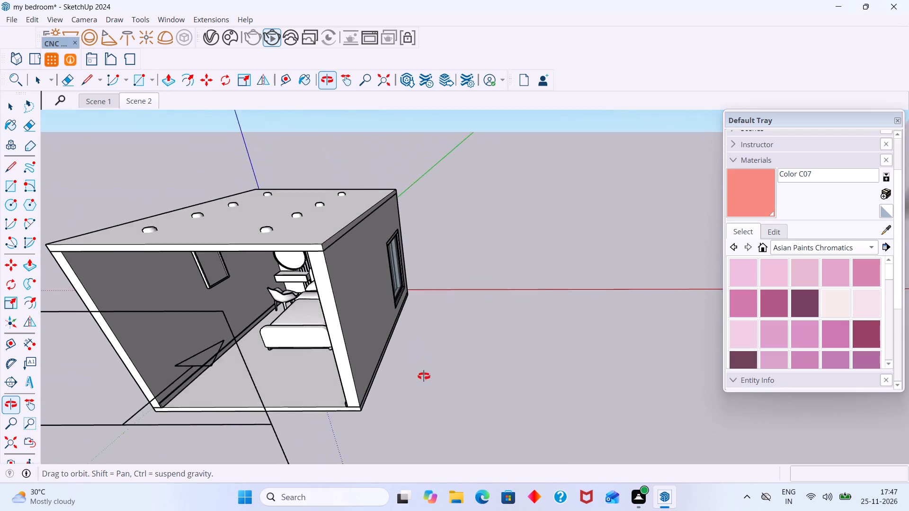
{"action": "middle_click_drag", "start_coordinate": [424, 376], "coordinate": [469, 314]}
{"action": "scroll", "coordinate": [465, 301], "scroll_direction": "down", "scroll_amount": 7}
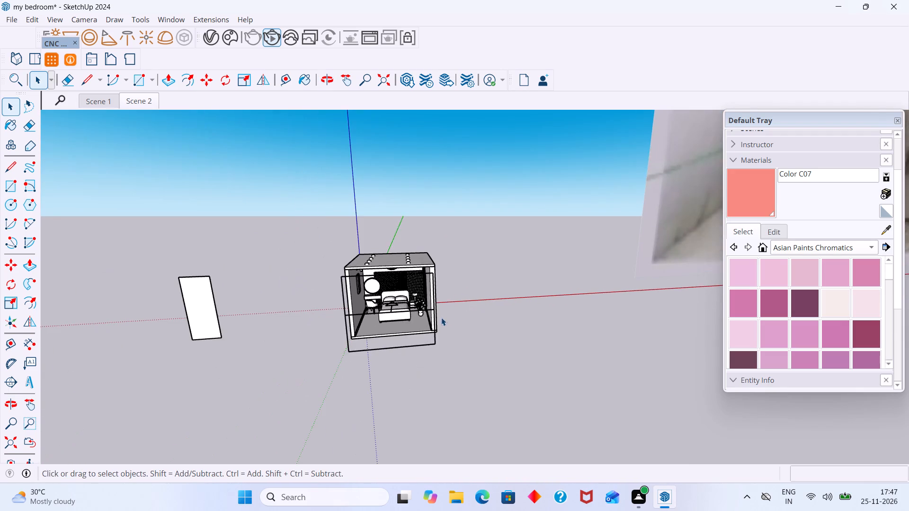
{"action": "middle_click_drag", "start_coordinate": [422, 327], "coordinate": [400, 265]}
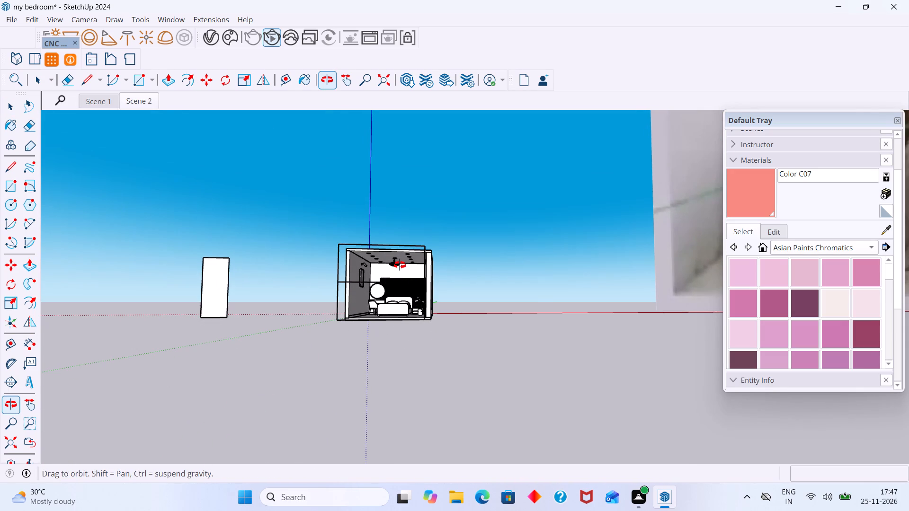
{"action": "middle_click_drag", "start_coordinate": [400, 265], "coordinate": [397, 261]}
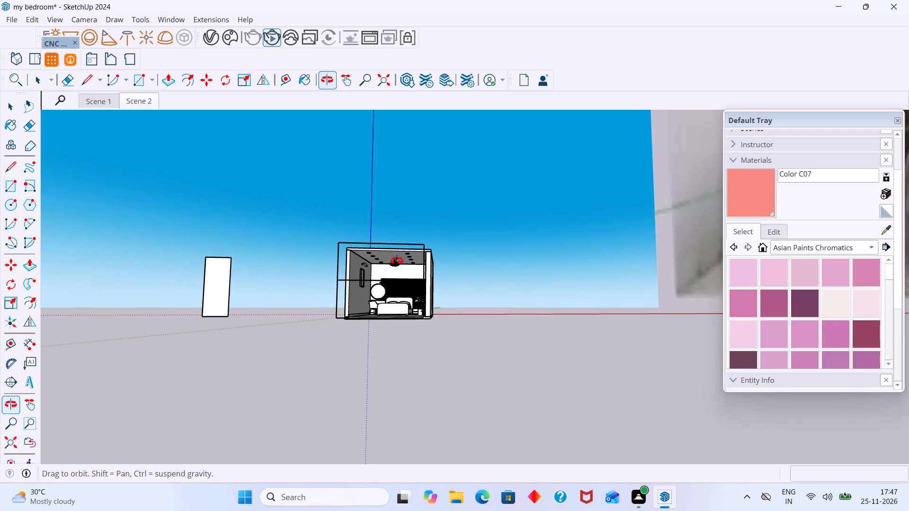
{"action": "middle_click_drag", "start_coordinate": [397, 261], "coordinate": [520, 292]}
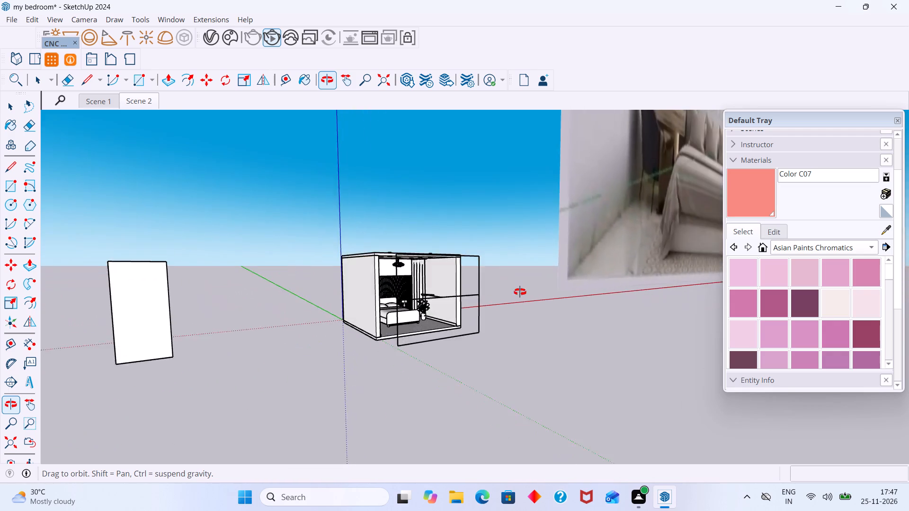
{"action": "middle_click_drag", "start_coordinate": [520, 292], "coordinate": [533, 296]}
{"action": "scroll", "coordinate": [420, 285], "scroll_direction": "up", "scroll_amount": 16}
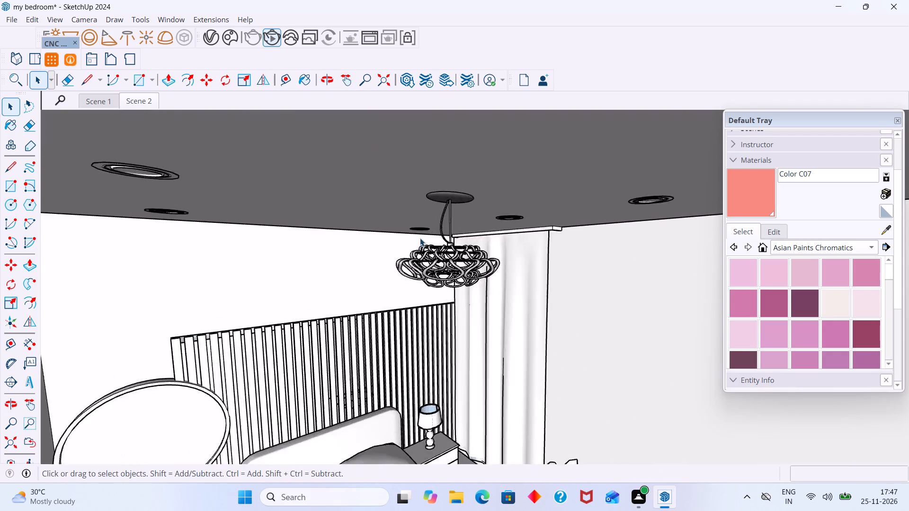
{"action": "scroll", "coordinate": [420, 238], "scroll_direction": "up", "scroll_amount": 3}
{"action": "scroll", "coordinate": [420, 233], "scroll_direction": "down", "scroll_amount": 20}
{"action": "middle_click_drag", "start_coordinate": [412, 257], "coordinate": [398, 321]}
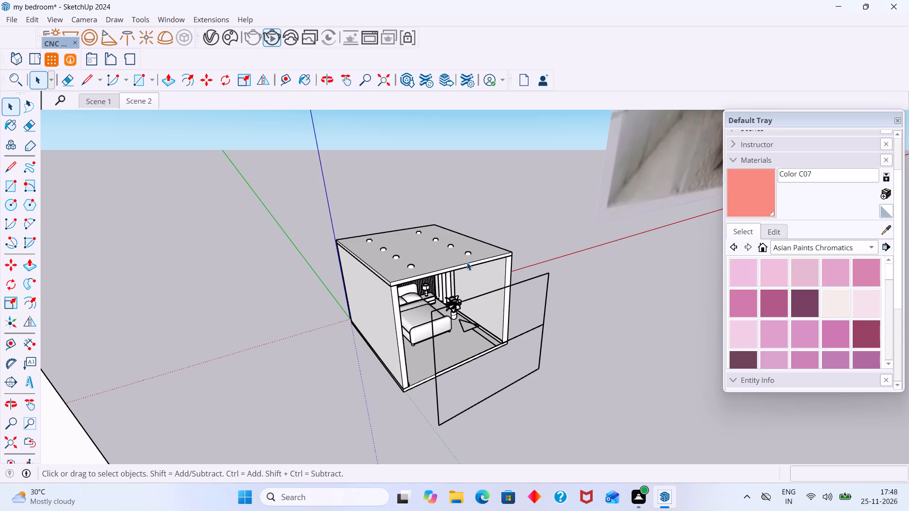
{"action": "middle_click_drag", "start_coordinate": [490, 309], "coordinate": [440, 236]}
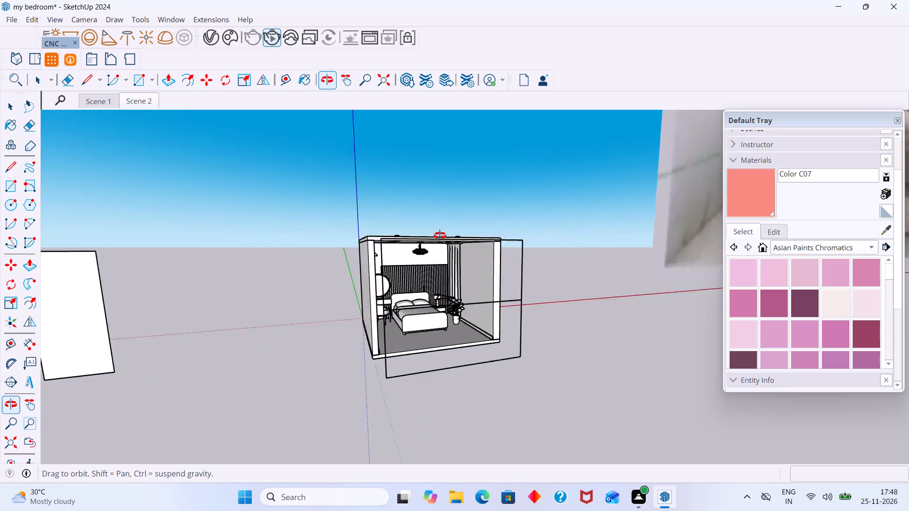
{"action": "middle_click_drag", "start_coordinate": [440, 236], "coordinate": [443, 226]}
{"action": "middle_click_drag", "start_coordinate": [439, 229], "coordinate": [412, 204]}
{"action": "scroll", "coordinate": [378, 236], "scroll_direction": "up", "scroll_amount": 11}
{"action": "middle_click_drag", "start_coordinate": [395, 236], "coordinate": [367, 214]}
{"action": "scroll", "coordinate": [369, 213], "scroll_direction": "up", "scroll_amount": 1}
{"action": "middle_click_drag", "start_coordinate": [369, 213], "coordinate": [334, 220]}
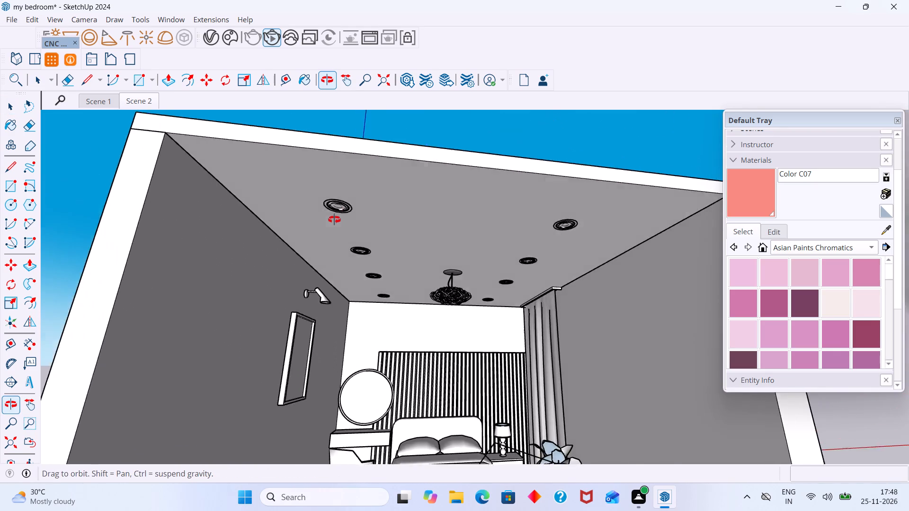
Select the ceiling downlight nearest the open end on the wall-lamp side and close the floating CNC toolbar.
{"action": "middle_click_drag", "start_coordinate": [334, 220], "coordinate": [339, 210]}
{"action": "scroll", "coordinate": [347, 198], "scroll_direction": "up", "scroll_amount": 9}
{"action": "left_click", "coordinate": [354, 186]}
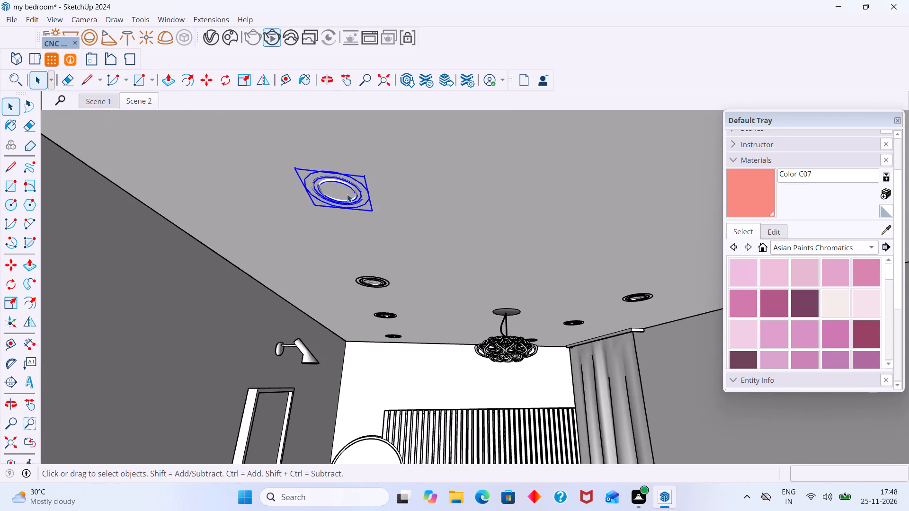
{"action": "scroll", "coordinate": [348, 195], "scroll_direction": "down", "scroll_amount": 9}
{"action": "scroll", "coordinate": [356, 240], "scroll_direction": "up", "scroll_amount": 4}
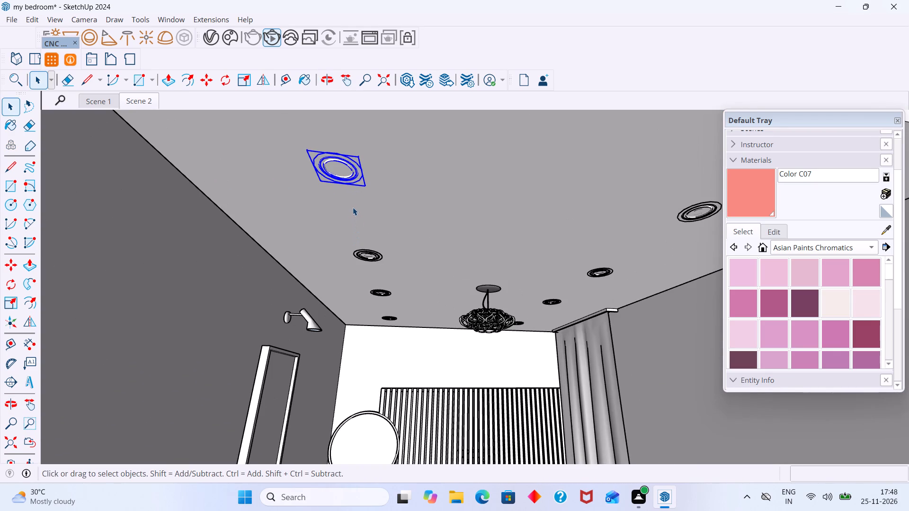
{"action": "scroll", "coordinate": [353, 207], "scroll_direction": "up", "scroll_amount": 1}
{"action": "scroll", "coordinate": [353, 207], "scroll_direction": "down", "scroll_amount": 3}
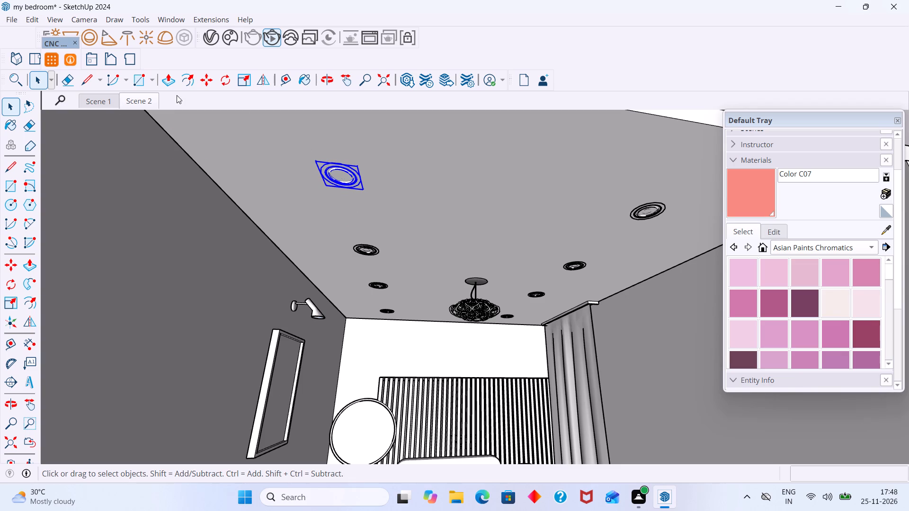
{"action": "left_click", "coordinate": [72, 40]}
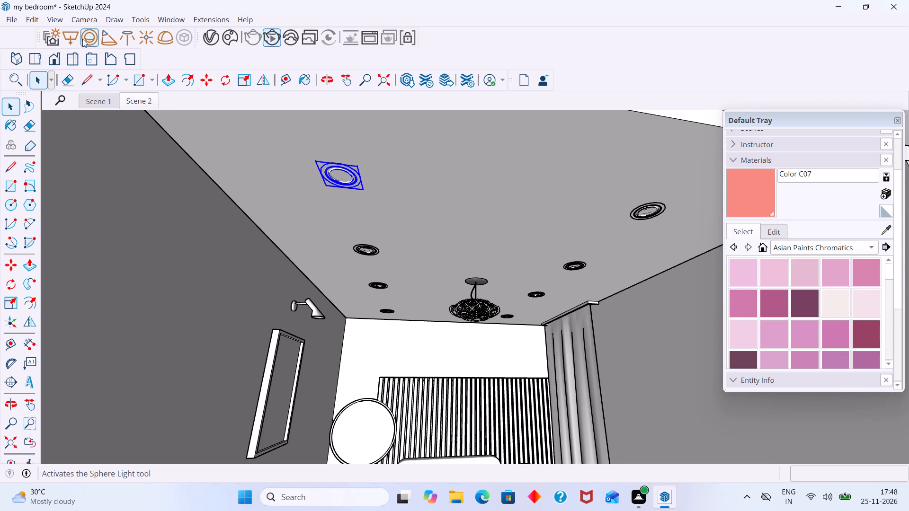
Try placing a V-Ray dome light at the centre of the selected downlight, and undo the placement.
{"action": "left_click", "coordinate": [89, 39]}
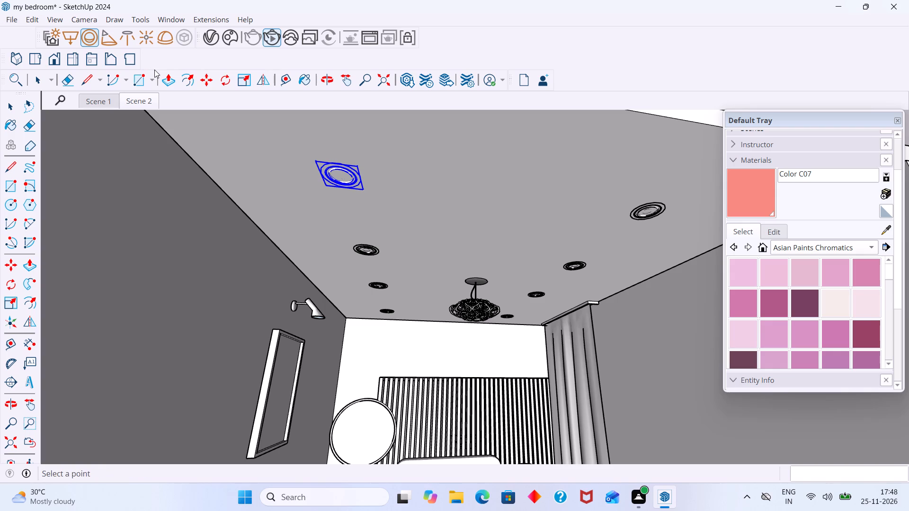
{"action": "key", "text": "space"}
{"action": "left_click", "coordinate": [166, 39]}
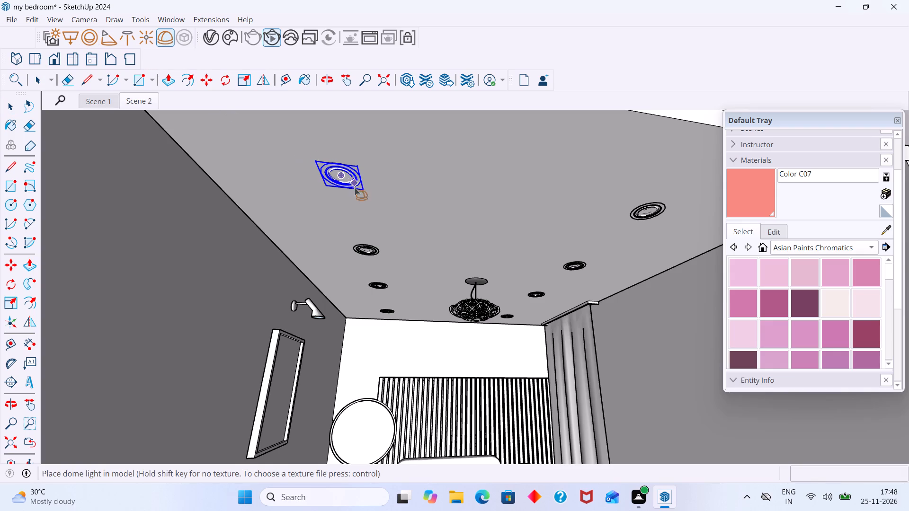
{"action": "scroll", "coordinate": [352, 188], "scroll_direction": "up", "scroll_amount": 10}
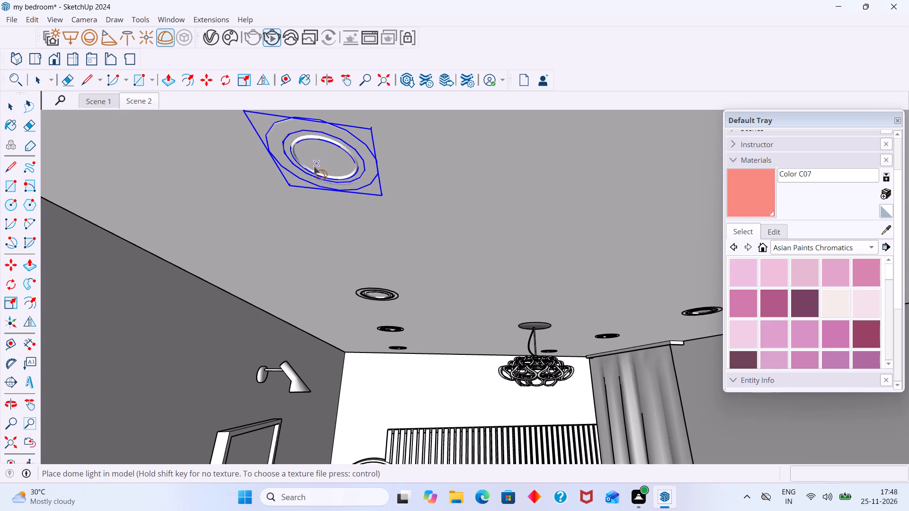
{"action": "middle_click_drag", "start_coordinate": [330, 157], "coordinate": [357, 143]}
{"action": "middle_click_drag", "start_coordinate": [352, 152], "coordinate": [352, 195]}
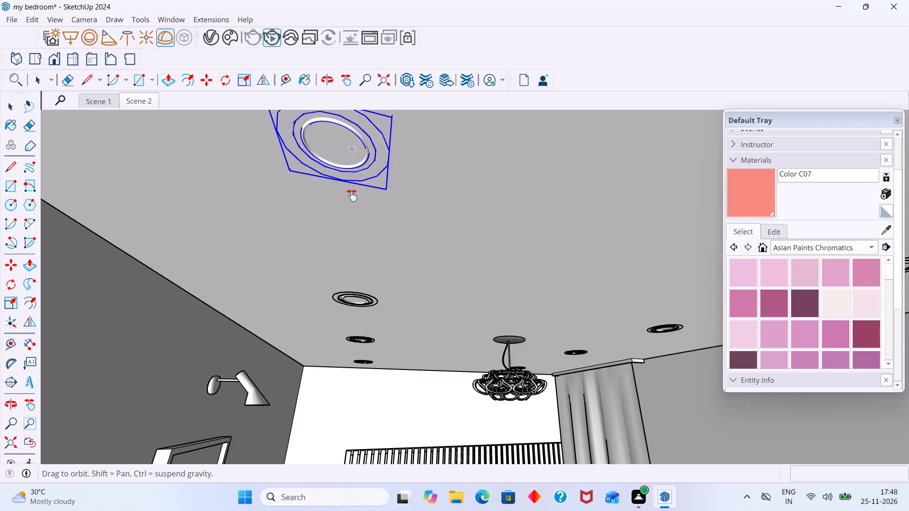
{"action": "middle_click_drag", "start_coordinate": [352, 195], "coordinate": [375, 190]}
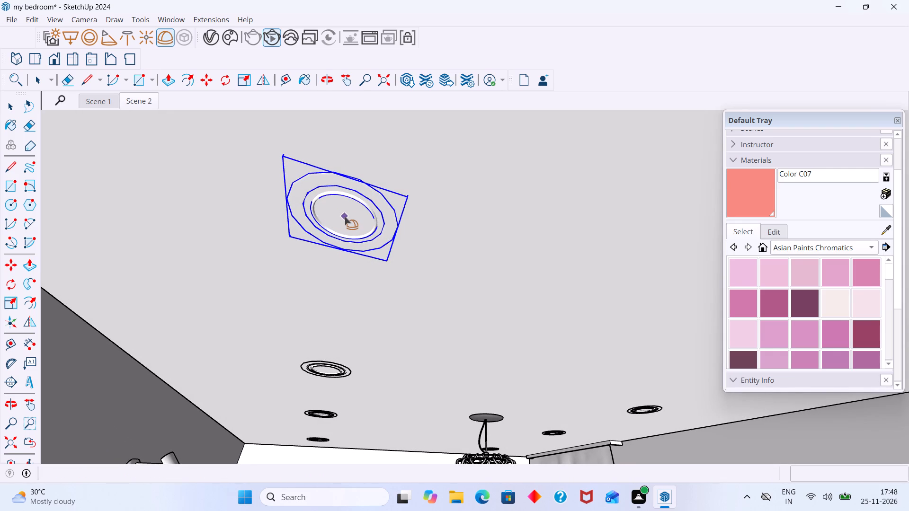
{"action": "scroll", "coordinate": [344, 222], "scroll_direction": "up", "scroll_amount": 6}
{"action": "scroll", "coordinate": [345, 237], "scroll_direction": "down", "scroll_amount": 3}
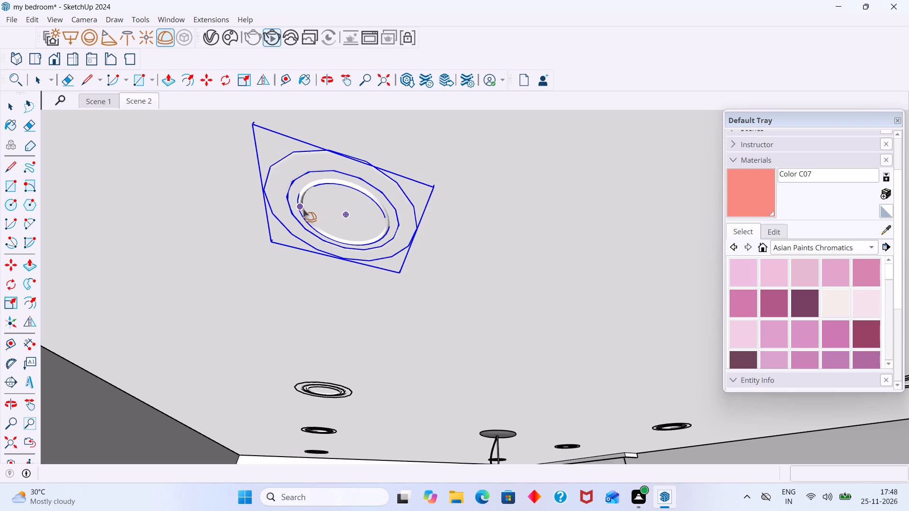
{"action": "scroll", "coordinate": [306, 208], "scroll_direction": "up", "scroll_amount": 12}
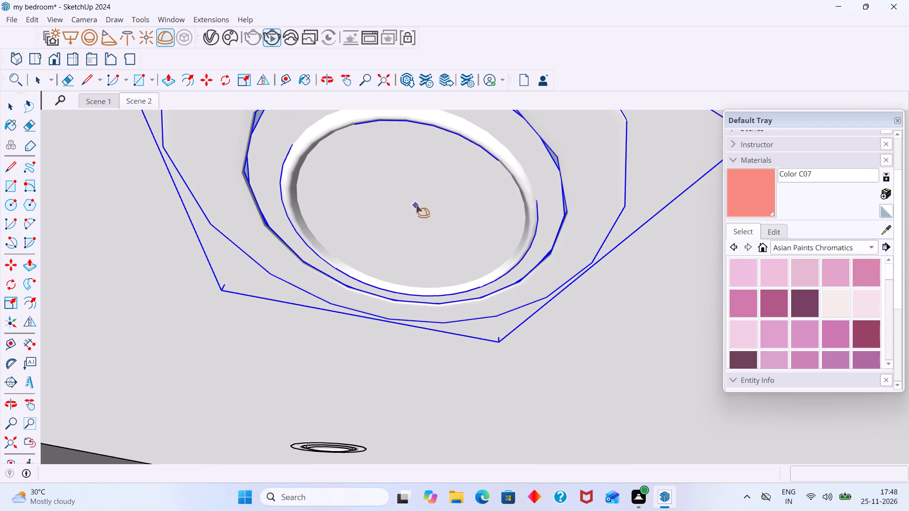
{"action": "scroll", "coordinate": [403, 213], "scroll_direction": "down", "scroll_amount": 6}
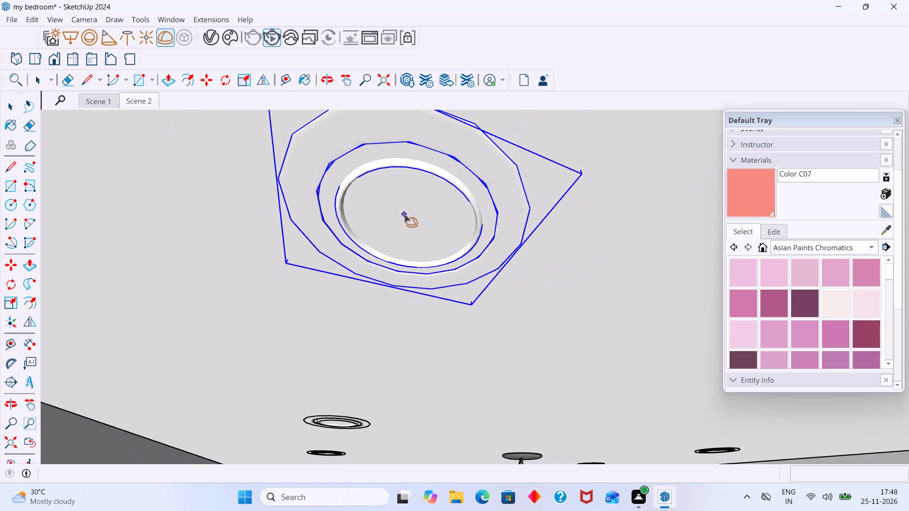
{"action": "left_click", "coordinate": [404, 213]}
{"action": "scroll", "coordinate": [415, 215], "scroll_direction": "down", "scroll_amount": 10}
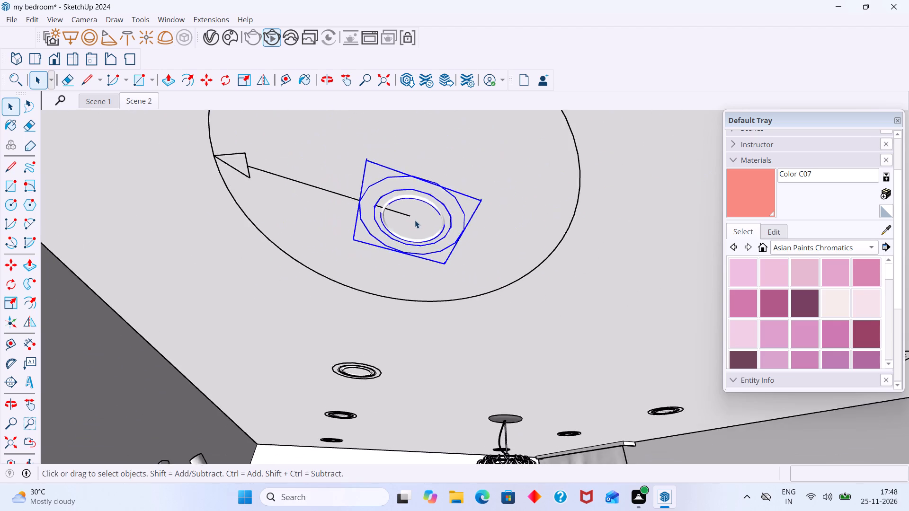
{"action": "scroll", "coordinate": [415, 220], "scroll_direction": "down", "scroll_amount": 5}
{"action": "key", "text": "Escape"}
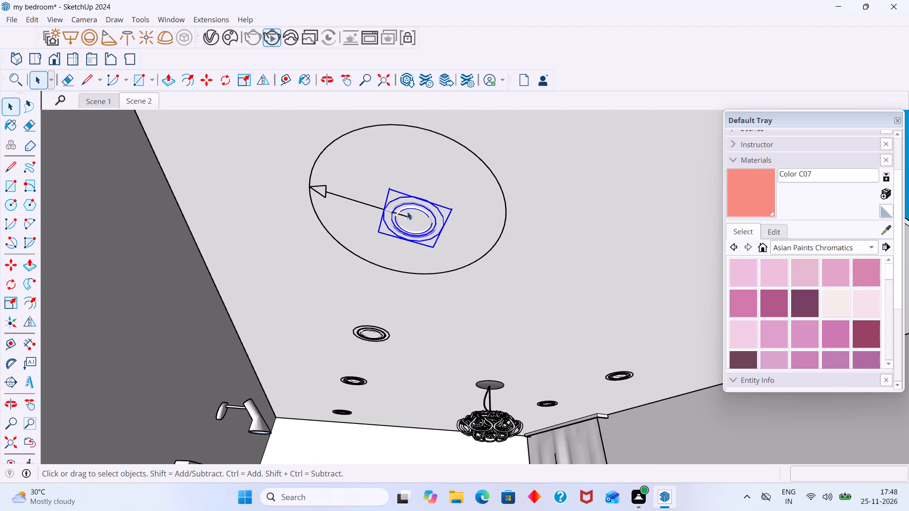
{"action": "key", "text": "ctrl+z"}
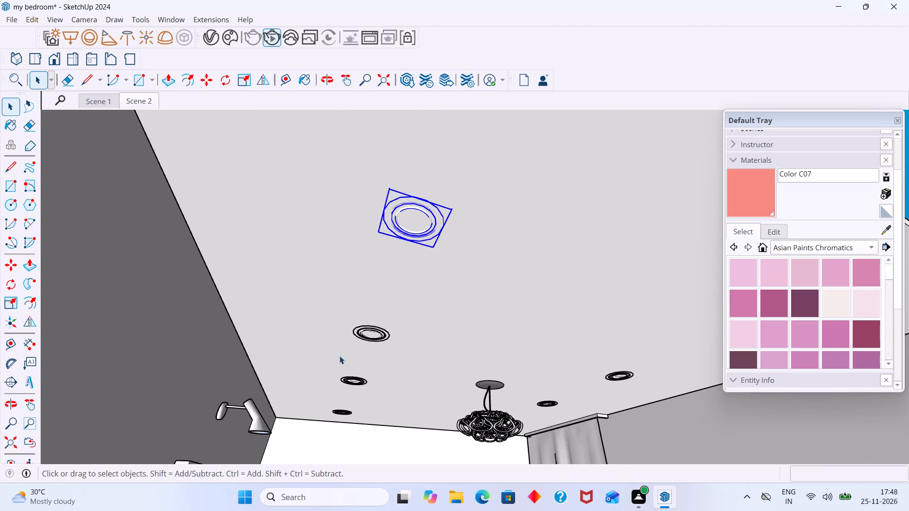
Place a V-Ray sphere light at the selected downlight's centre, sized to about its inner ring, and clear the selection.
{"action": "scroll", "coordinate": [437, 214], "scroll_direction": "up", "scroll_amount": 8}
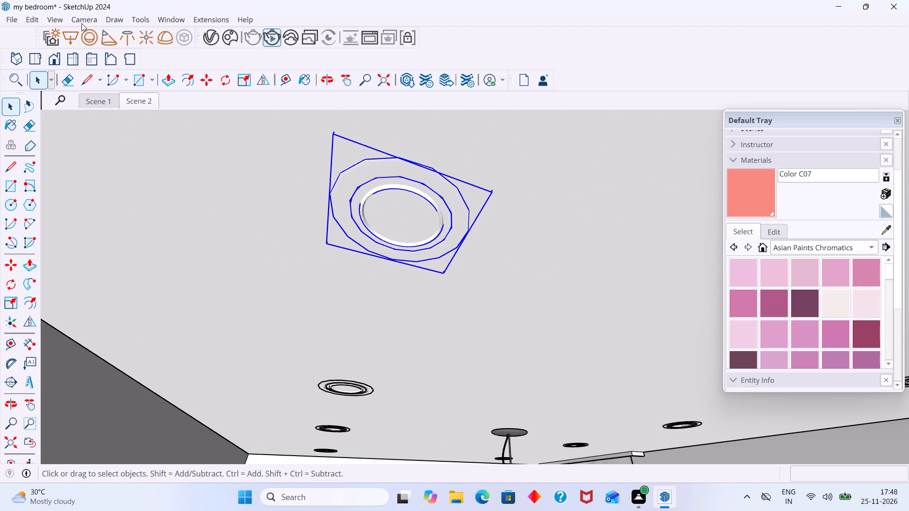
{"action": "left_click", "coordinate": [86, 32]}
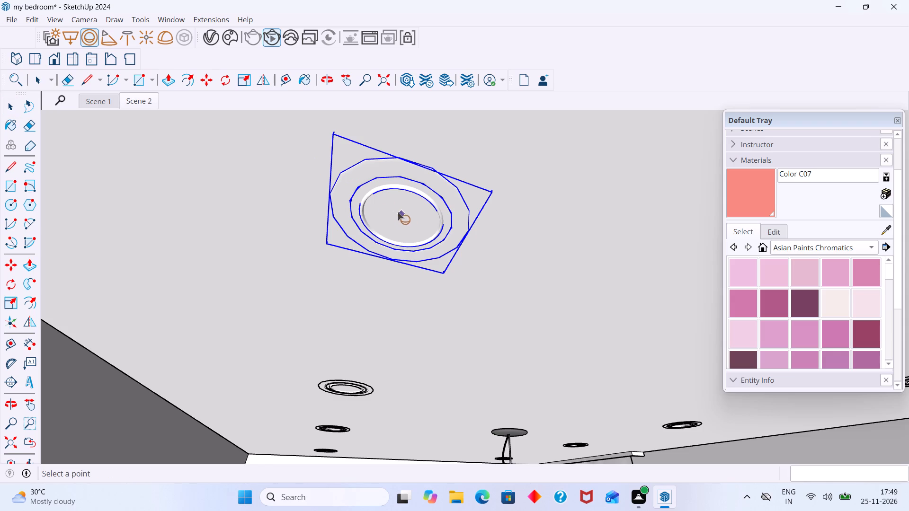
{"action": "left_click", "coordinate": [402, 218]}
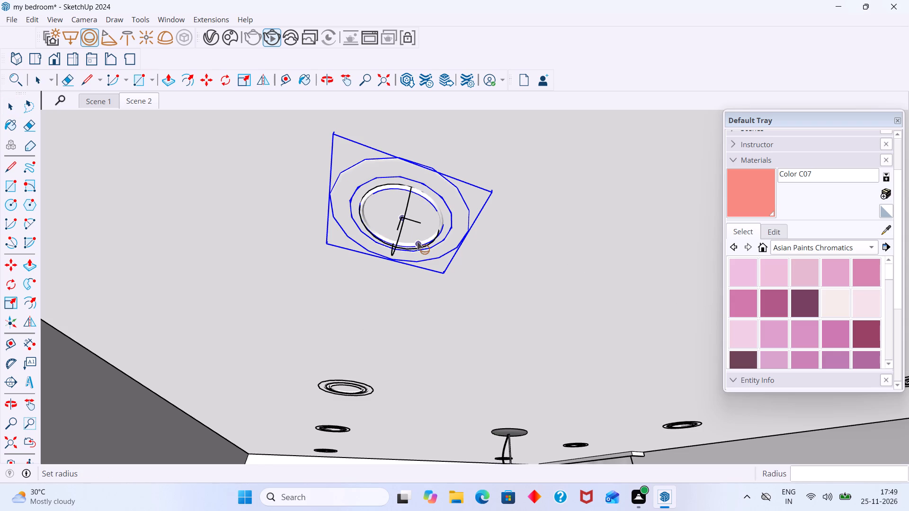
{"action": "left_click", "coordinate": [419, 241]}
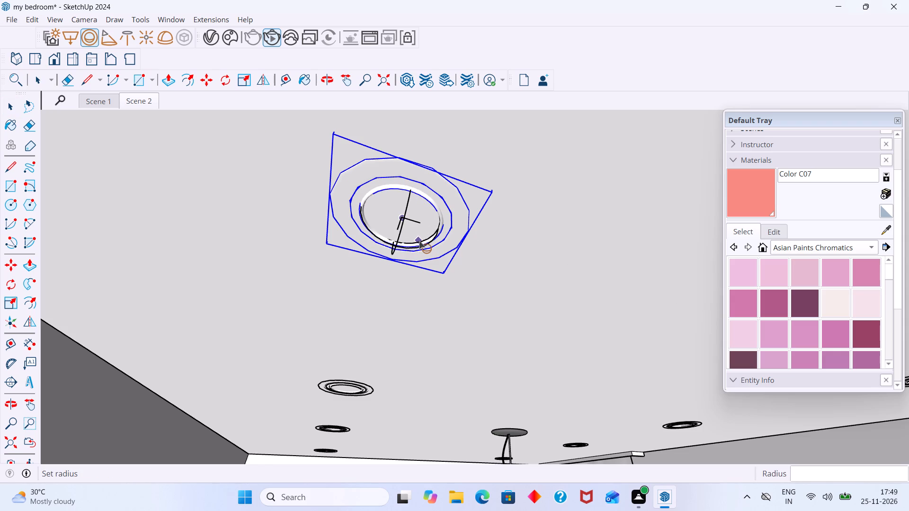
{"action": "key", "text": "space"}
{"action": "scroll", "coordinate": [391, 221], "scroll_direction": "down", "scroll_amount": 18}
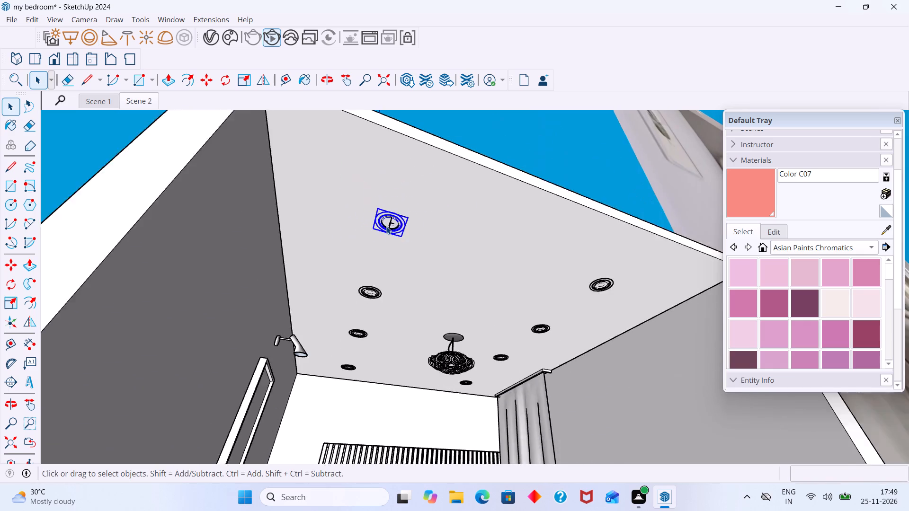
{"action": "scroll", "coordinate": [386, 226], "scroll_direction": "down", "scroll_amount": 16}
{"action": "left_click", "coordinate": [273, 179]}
Run an interactive V-Ray render of the ceiling and examine the sphere light inside the downlight up close.
{"action": "middle_click_drag", "start_coordinate": [350, 199], "coordinate": [249, 198]}
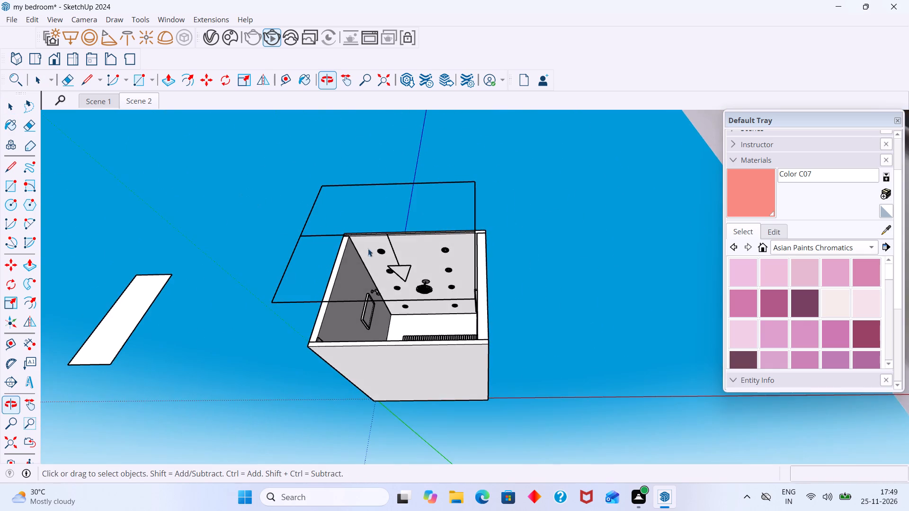
{"action": "scroll", "coordinate": [379, 250], "scroll_direction": "up", "scroll_amount": 20}
{"action": "scroll", "coordinate": [379, 250], "scroll_direction": "up", "scroll_amount": 12}
{"action": "scroll", "coordinate": [371, 255], "scroll_direction": "down", "scroll_amount": 4}
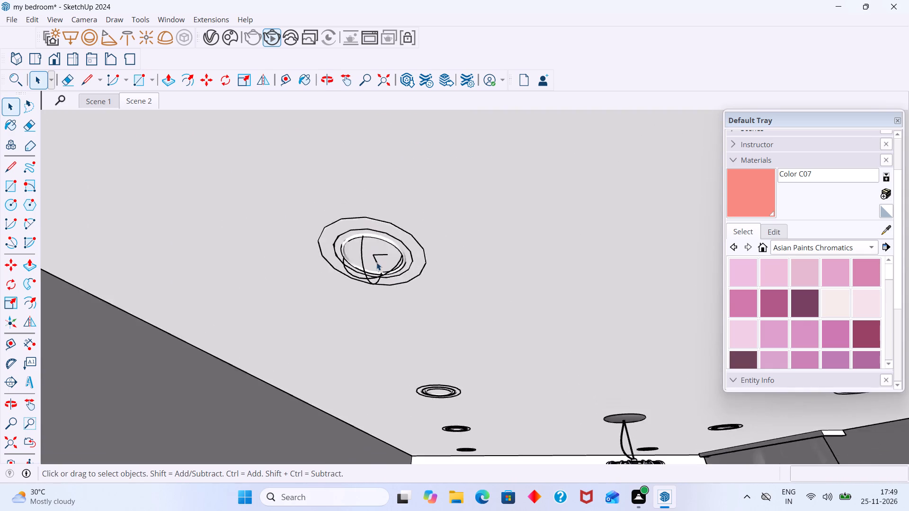
{"action": "scroll", "coordinate": [376, 262], "scroll_direction": "down", "scroll_amount": 20}
{"action": "scroll", "coordinate": [376, 262], "scroll_direction": "down", "scroll_amount": 6}
{"action": "middle_click_drag", "start_coordinate": [392, 250], "coordinate": [401, 317]}
{"action": "scroll", "coordinate": [372, 270], "scroll_direction": "down", "scroll_amount": 2}
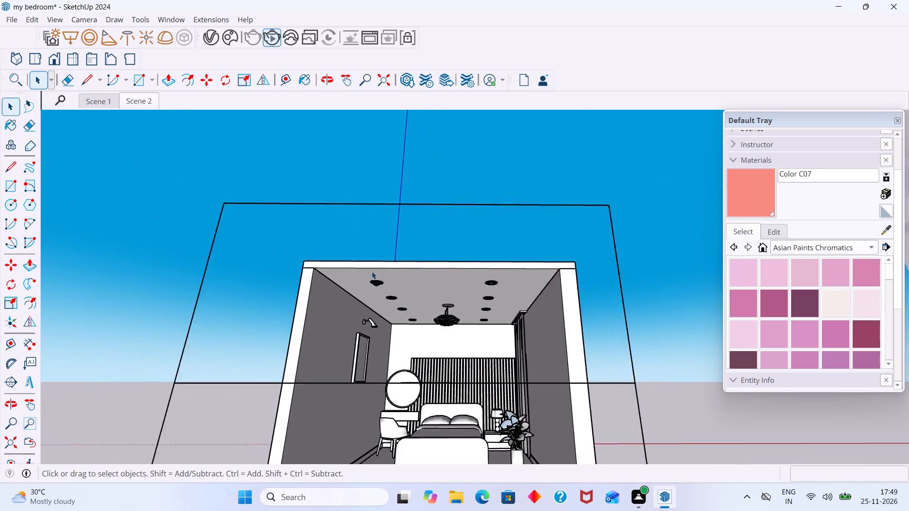
{"action": "scroll", "coordinate": [372, 271], "scroll_direction": "down", "scroll_amount": 12}
{"action": "scroll", "coordinate": [371, 281], "scroll_direction": "up", "scroll_amount": 20}
{"action": "scroll", "coordinate": [371, 281], "scroll_direction": "up", "scroll_amount": 5}
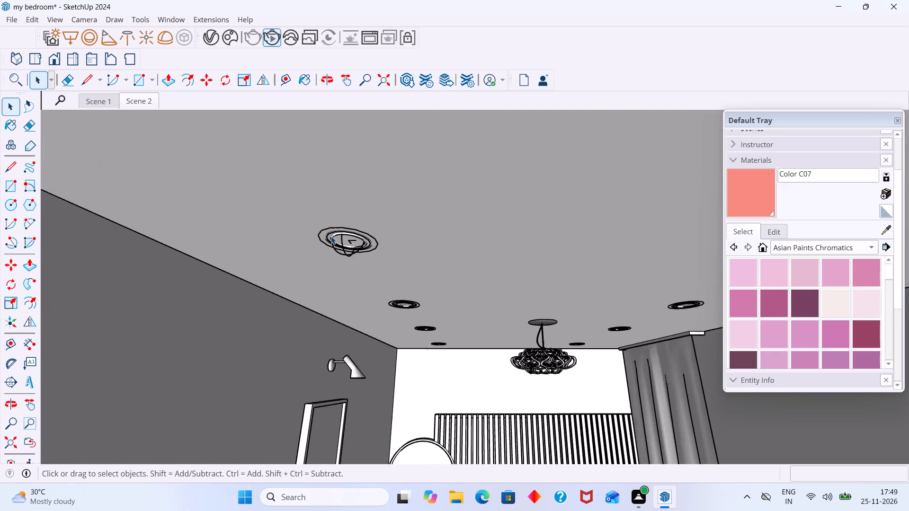
{"action": "middle_click_drag", "start_coordinate": [329, 236], "coordinate": [319, 205]}
{"action": "double_click", "coordinate": [274, 34]}
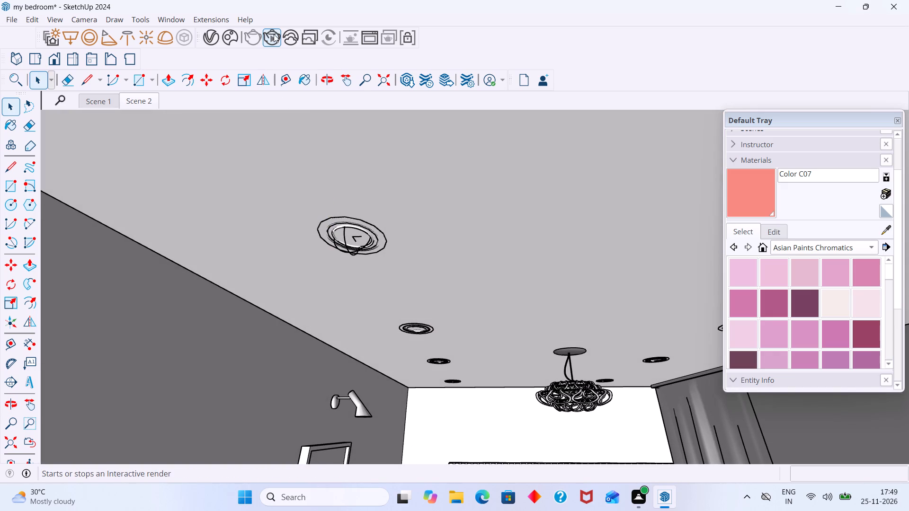
{"action": "double_click", "coordinate": [274, 34]}
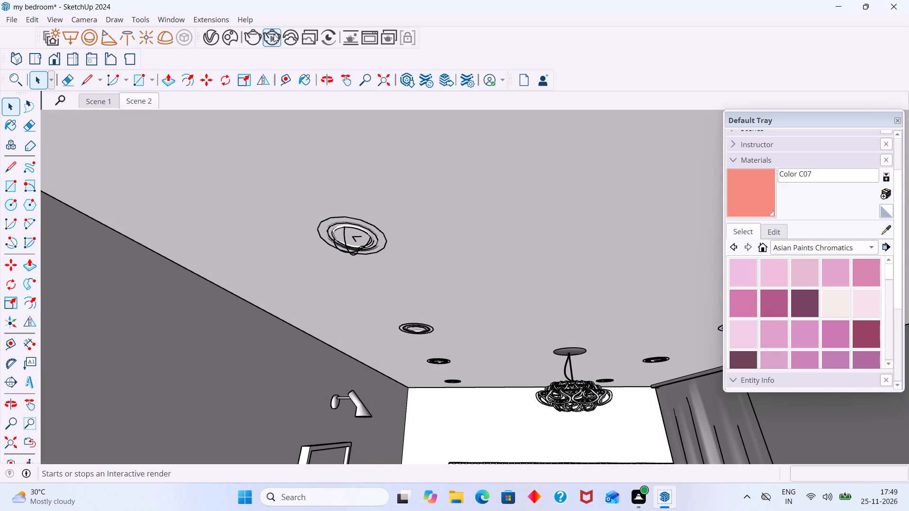
{"action": "scroll", "coordinate": [562, 328], "scroll_direction": "down", "scroll_amount": 1}
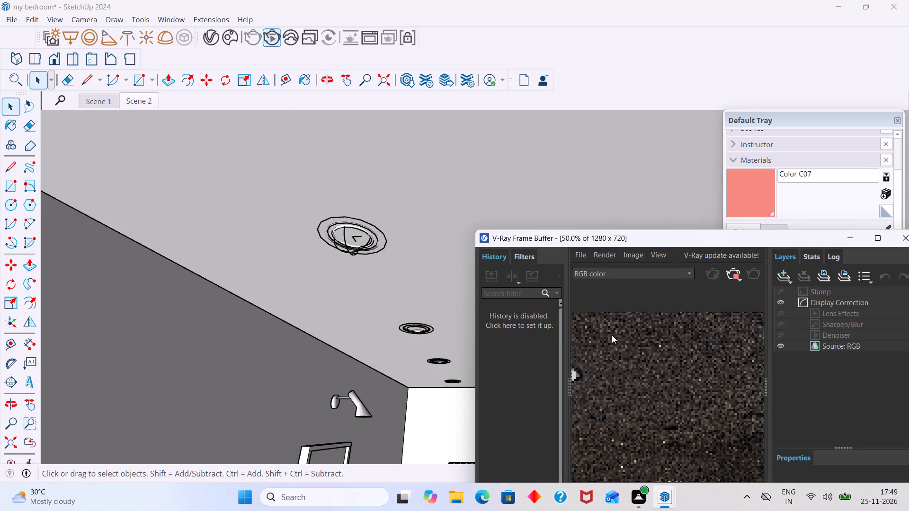
{"action": "scroll", "coordinate": [612, 337], "scroll_direction": "down", "scroll_amount": 1}
{"action": "middle_click_drag", "start_coordinate": [636, 384], "coordinate": [655, 379]}
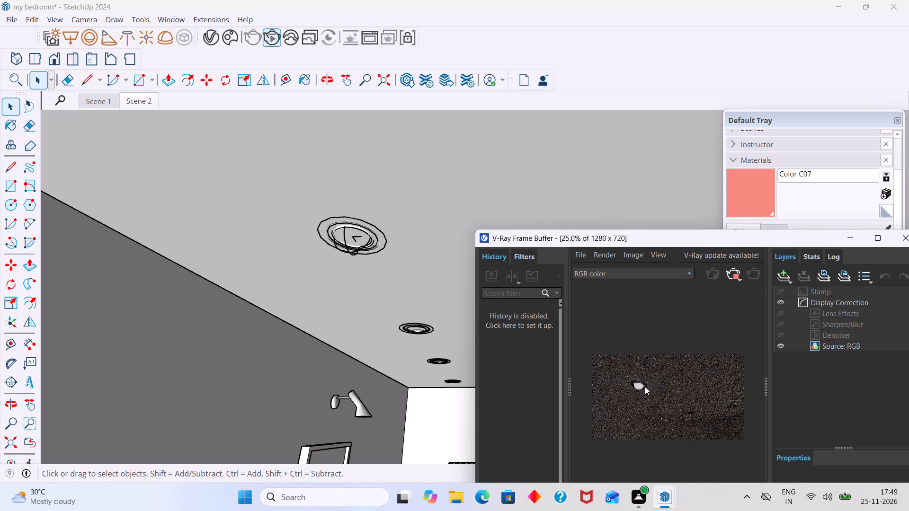
{"action": "scroll", "coordinate": [643, 388], "scroll_direction": "up", "scroll_amount": 2}
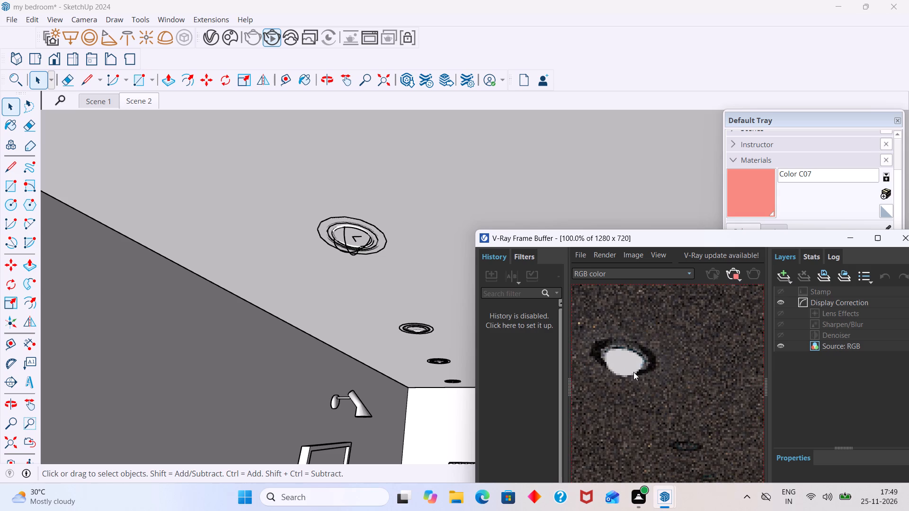
{"action": "scroll", "coordinate": [631, 366], "scroll_direction": "up", "scroll_amount": 1}
{"action": "scroll", "coordinate": [631, 366], "scroll_direction": "down", "scroll_amount": 1}
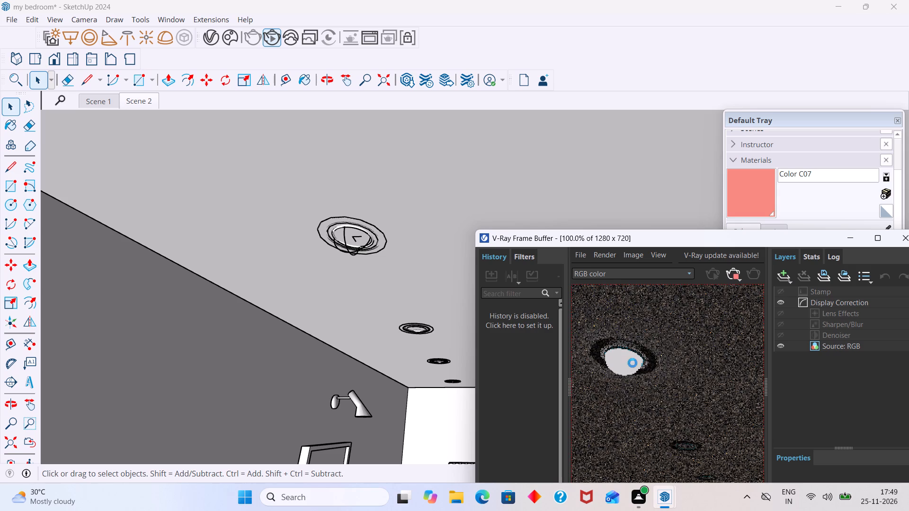
{"action": "scroll", "coordinate": [632, 360], "scroll_direction": "up", "scroll_amount": 2}
{"action": "scroll", "coordinate": [632, 360], "scroll_direction": "down", "scroll_amount": 2}
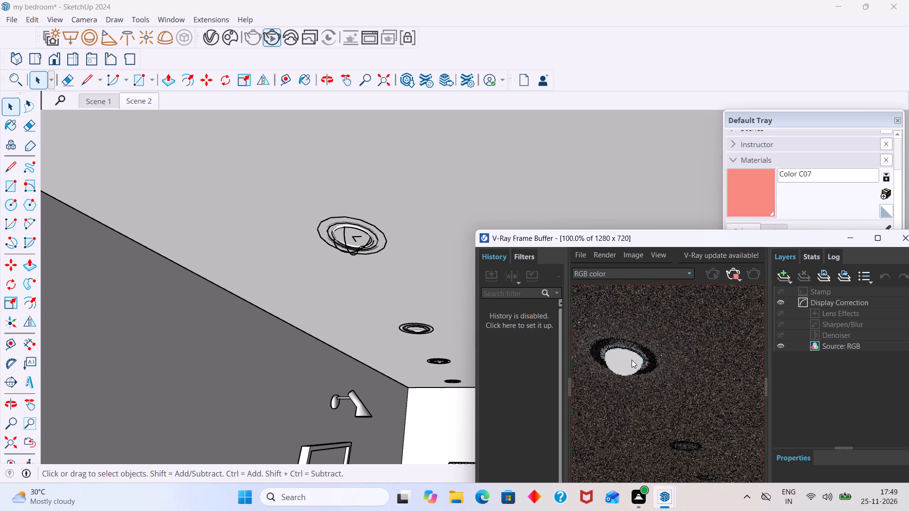
{"action": "scroll", "coordinate": [632, 360], "scroll_direction": "up", "scroll_amount": 1}
{"action": "middle_click_drag", "start_coordinate": [637, 360], "coordinate": [673, 362]}
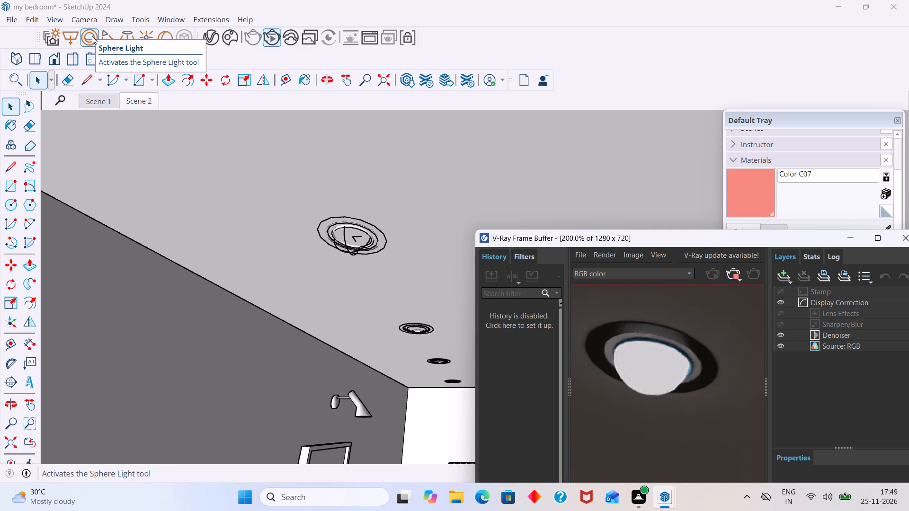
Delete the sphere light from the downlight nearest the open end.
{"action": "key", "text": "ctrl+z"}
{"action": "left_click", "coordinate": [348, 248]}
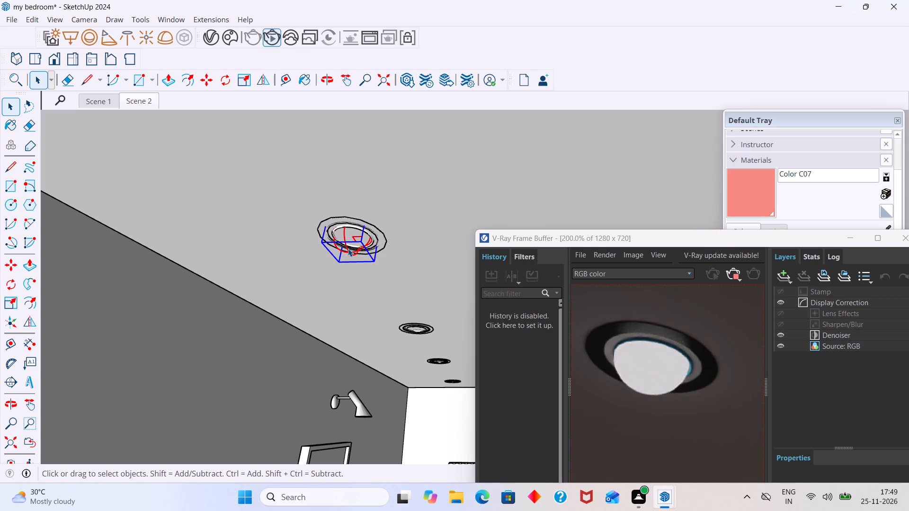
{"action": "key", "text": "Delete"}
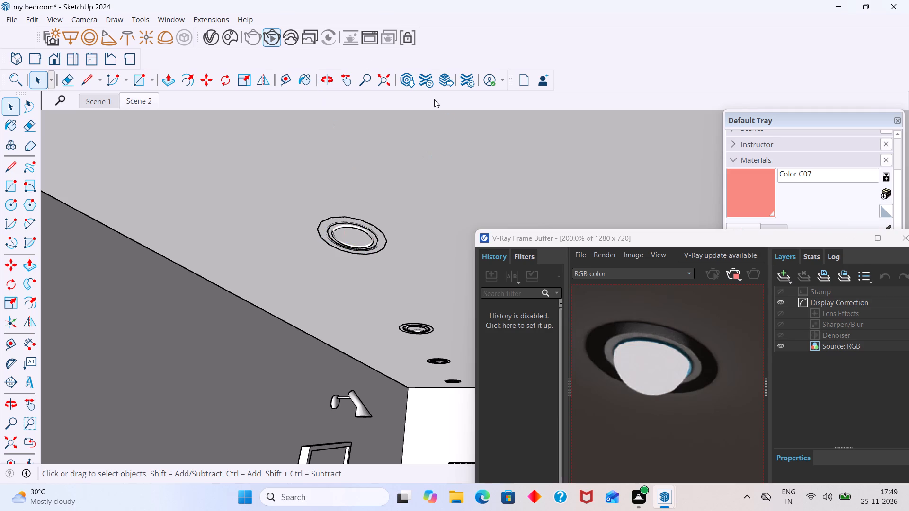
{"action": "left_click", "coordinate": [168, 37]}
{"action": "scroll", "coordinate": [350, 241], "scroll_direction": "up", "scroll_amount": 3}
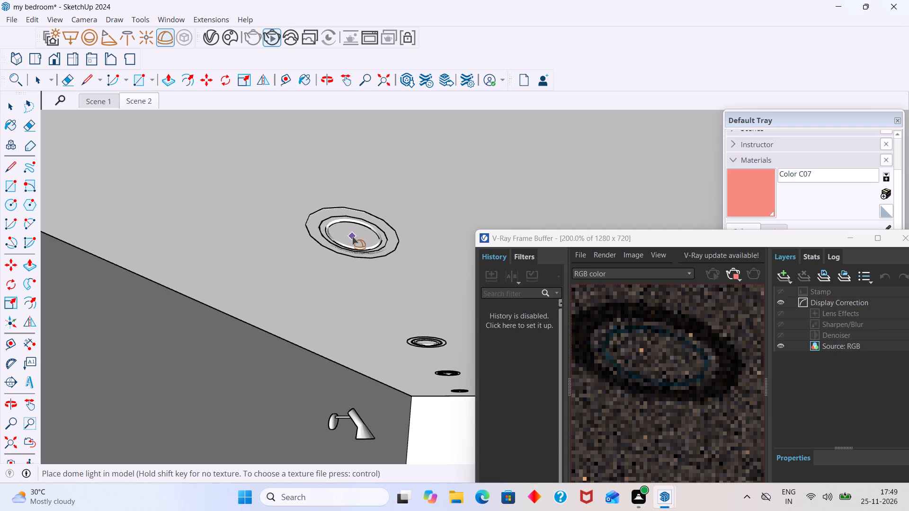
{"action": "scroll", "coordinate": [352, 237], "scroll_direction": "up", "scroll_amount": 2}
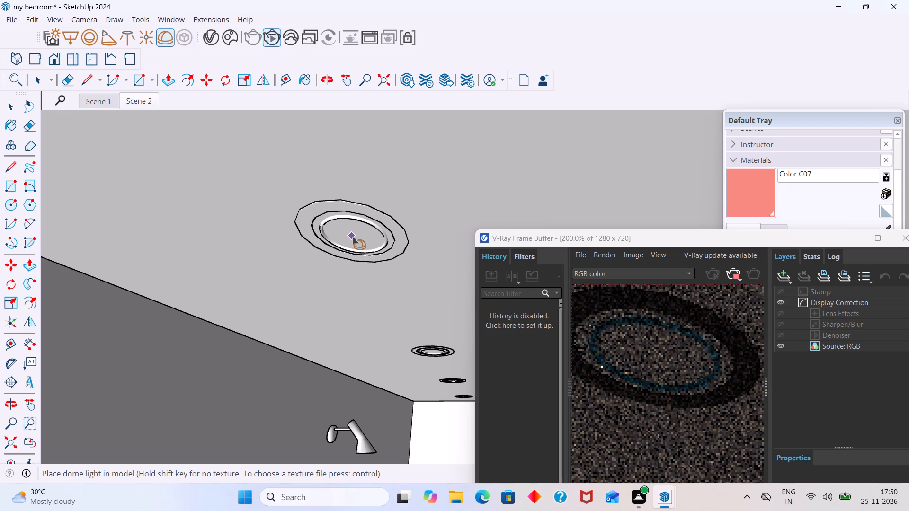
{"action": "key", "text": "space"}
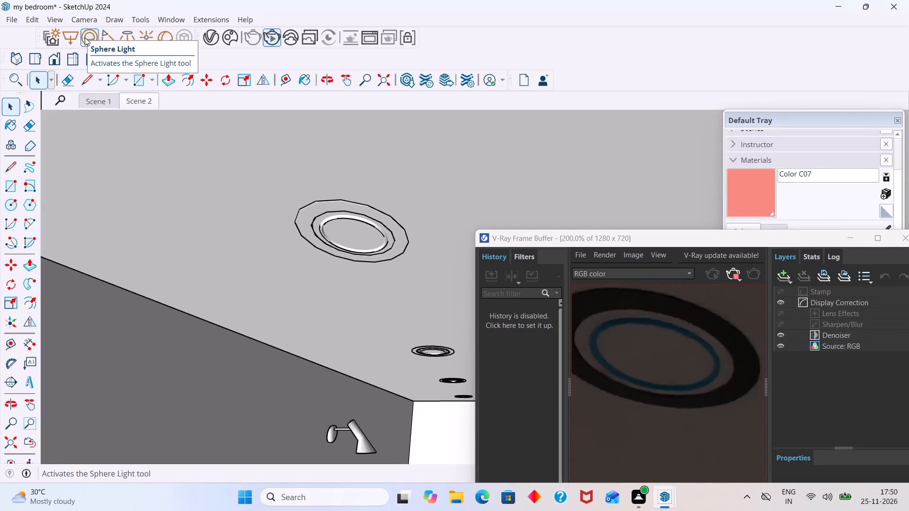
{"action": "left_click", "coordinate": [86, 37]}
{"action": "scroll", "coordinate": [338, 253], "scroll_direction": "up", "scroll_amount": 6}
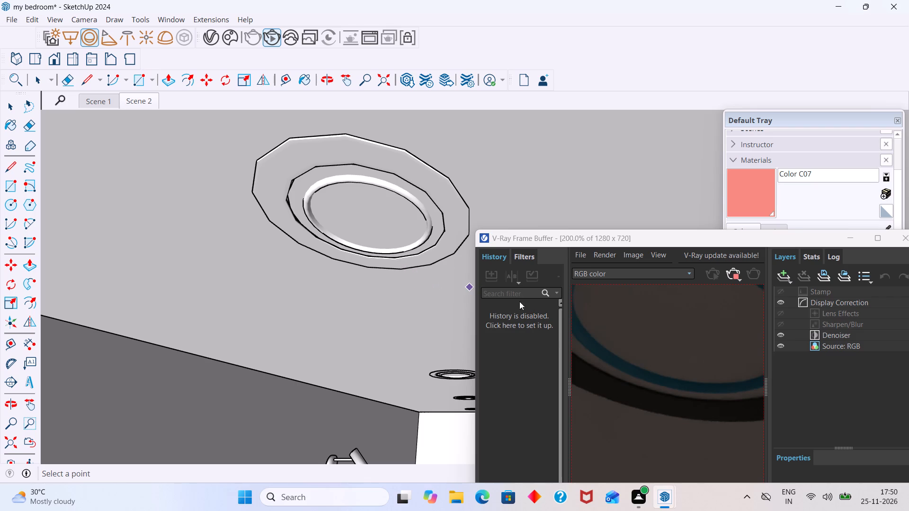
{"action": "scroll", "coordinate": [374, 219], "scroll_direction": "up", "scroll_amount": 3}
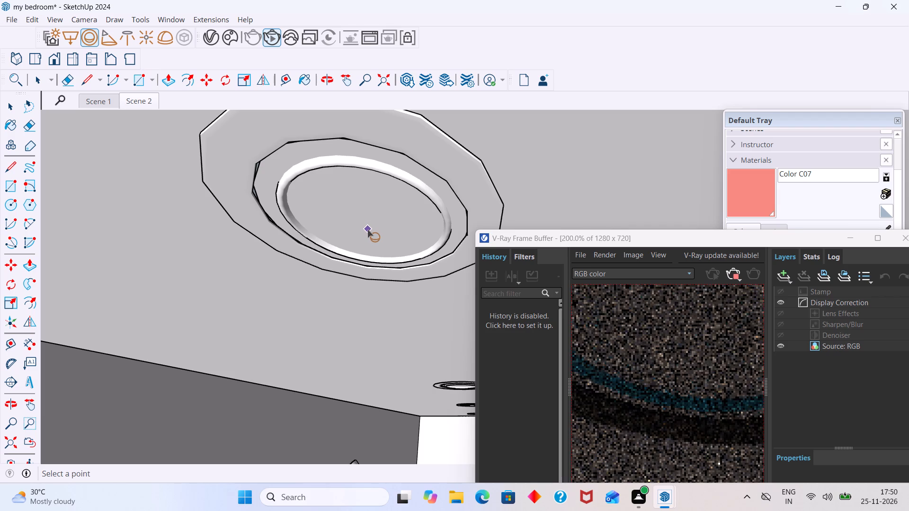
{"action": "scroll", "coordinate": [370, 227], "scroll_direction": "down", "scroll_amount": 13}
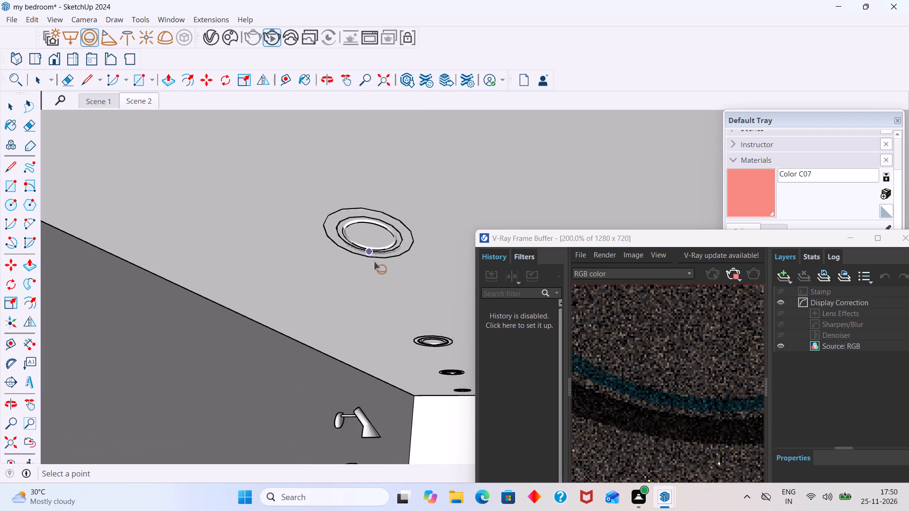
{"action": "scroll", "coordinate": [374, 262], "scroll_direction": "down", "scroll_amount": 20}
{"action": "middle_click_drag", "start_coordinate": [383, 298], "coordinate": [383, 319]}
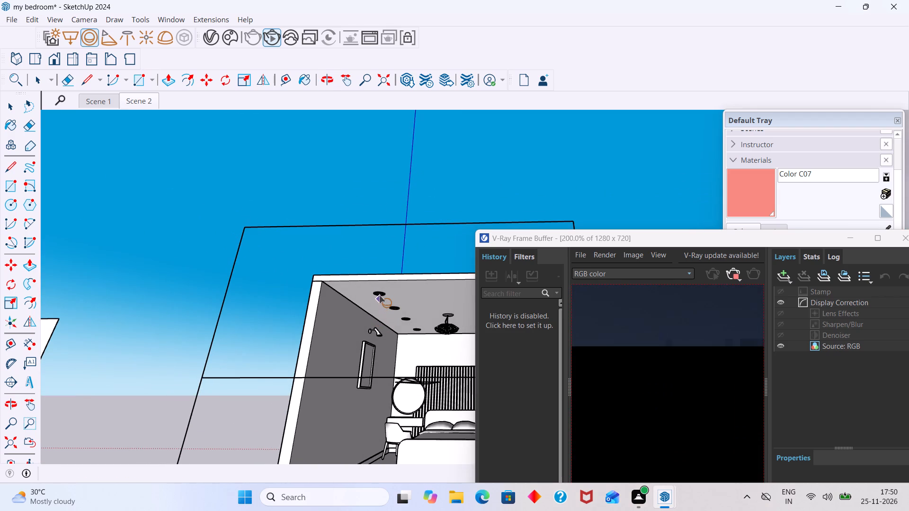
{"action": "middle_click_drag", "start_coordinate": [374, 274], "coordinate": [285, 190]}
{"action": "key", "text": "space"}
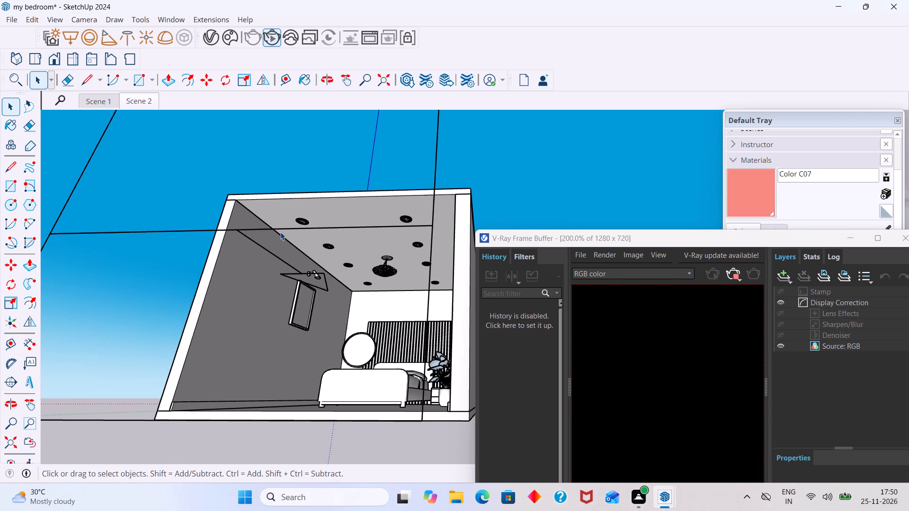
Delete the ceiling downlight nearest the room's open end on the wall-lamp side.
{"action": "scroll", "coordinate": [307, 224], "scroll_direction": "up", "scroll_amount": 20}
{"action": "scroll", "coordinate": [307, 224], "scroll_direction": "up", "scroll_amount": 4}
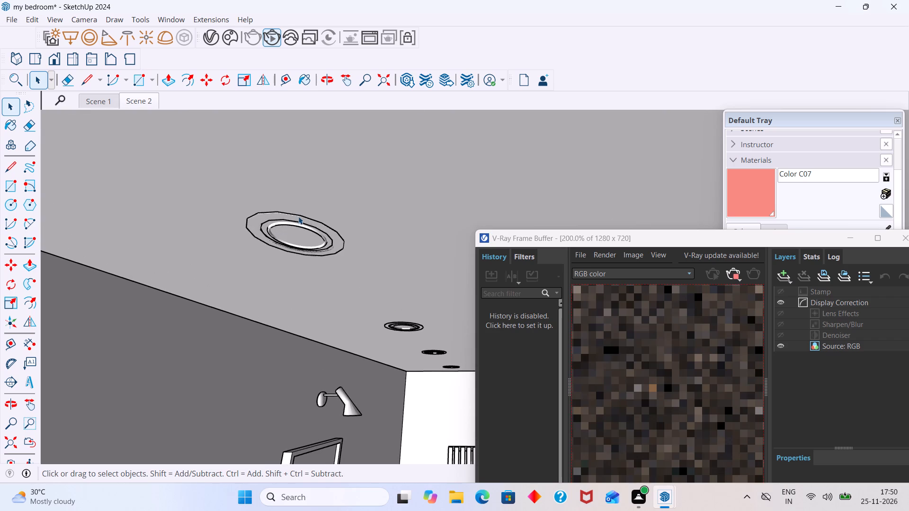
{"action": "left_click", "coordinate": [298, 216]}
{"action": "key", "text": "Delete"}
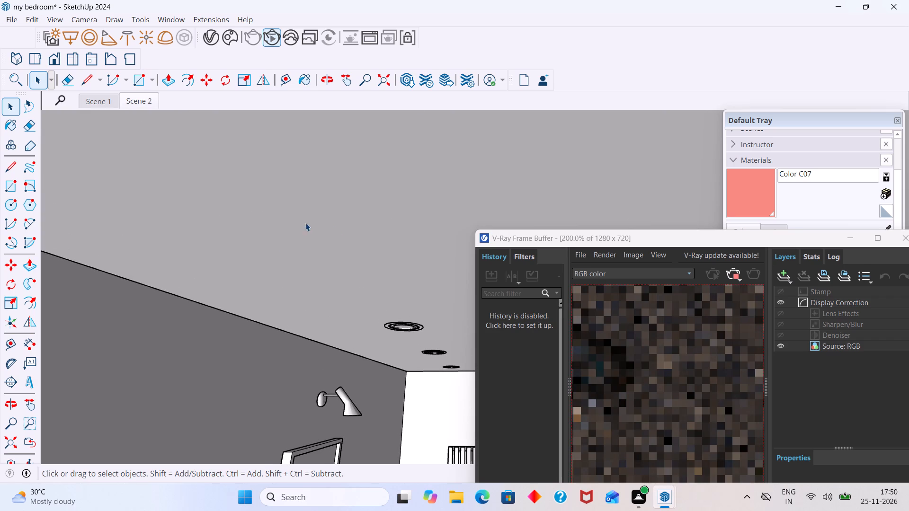
Undo the ceiling downlight work back to the bare ceiling, and redo only as far as the guide lines and first downlight.
{"action": "scroll", "coordinate": [305, 235], "scroll_direction": "down", "scroll_amount": 19}
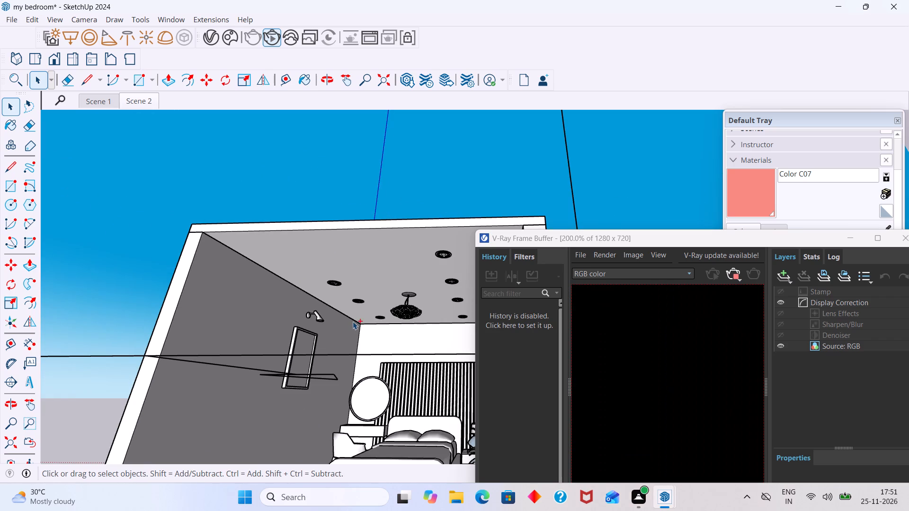
{"action": "key", "text": "ctrl+z"}
{"action": "key", "text": "ctrl+z"}
{"action": "key", "text": "ctrl+z"}
{"action": "key", "text": "ctrl+z"}
{"action": "key", "text": "ctrl+z"}
{"action": "key", "text": "ctrl+z"}
{"action": "key", "text": "ctrl+z"}
{"action": "key", "text": "ctrl+z"}
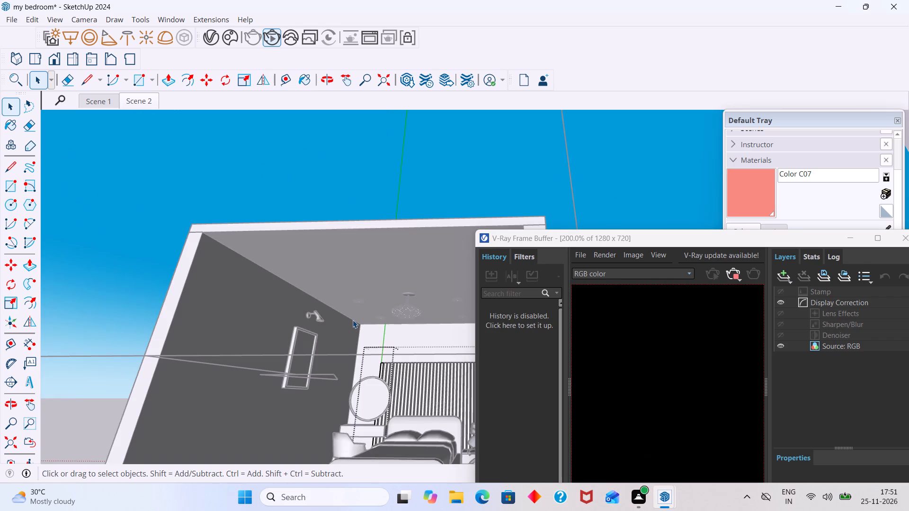
{"action": "key", "text": "ctrl+z"}
{"action": "key", "text": "ctrl+z"}
{"action": "key", "text": "ctrl+z"}
{"action": "key", "text": "ctrl+z"}
{"action": "key", "text": "ctrl+z"}
{"action": "key", "text": "ctrl+z"}
{"action": "key", "text": "ctrl+z"}
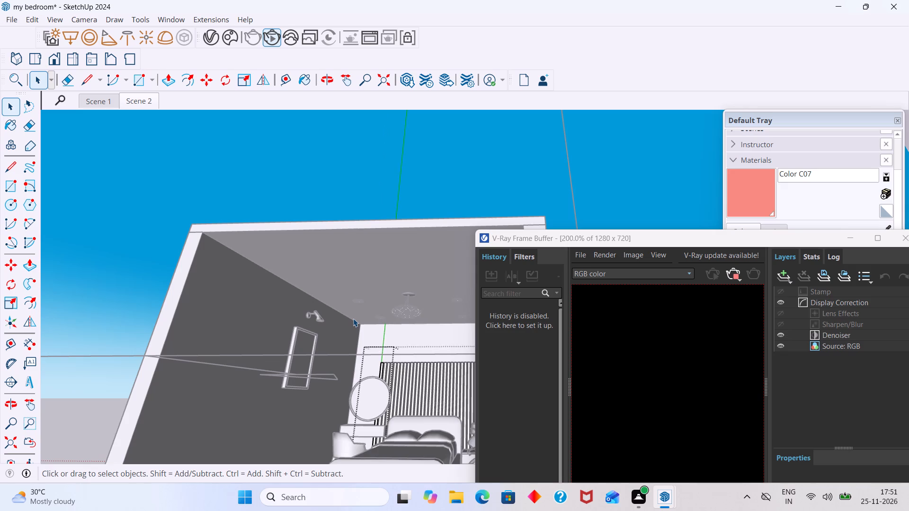
{"action": "key", "text": "ctrl+z"}
{"action": "key", "text": "ctrl+z"}
{"action": "key", "text": "ctrl+z"}
{"action": "key", "text": "ctrl+z"}
{"action": "key", "text": "ctrl+z"}
{"action": "key", "text": "ctrl+z"}
{"action": "key", "text": "ctrl+z"}
{"action": "key", "text": "ctrl+z"}
{"action": "key", "text": "ctrl+z"}
{"action": "key", "text": "ctrl+z"}
{"action": "key", "text": "ctrl+z"}
{"action": "key", "text": "ctrl+z"}
{"action": "key", "text": "ctrl+z"}
{"action": "key", "text": "ctrl+z"}
{"action": "key", "text": "ctrl+z"}
{"action": "key", "text": "ctrl+z"}
{"action": "key", "text": "ctrl+z"}
{"action": "key", "text": "ctrl+z"}
{"action": "key", "text": "ctrl+z"}
{"action": "key", "text": "ctrl+z"}
{"action": "key", "text": "ctrl+z"}
{"action": "key", "text": "ctrl+z"}
{"action": "key", "text": "ctrl+z"}
{"action": "key", "text": "ctrl+z"}
{"action": "key", "text": "ctrl+z"}
{"action": "key", "text": "ctrl+z"}
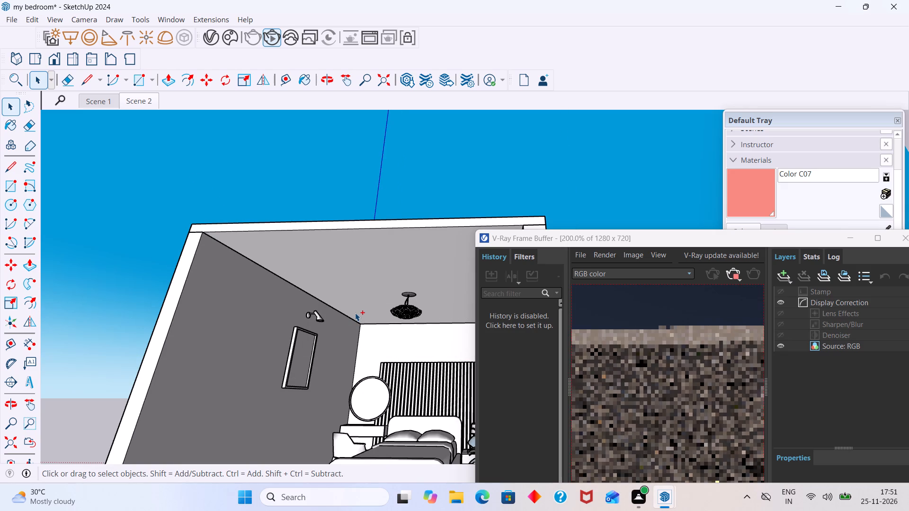
{"action": "key", "text": "ctrl+y"}
{"action": "key", "text": "ctrl+y"}
{"action": "key", "text": "ctrl+y"}
{"action": "key", "text": "ctrl+y"}
{"action": "key", "text": "ctrl+y"}
{"action": "key", "text": "ctrl+y"}
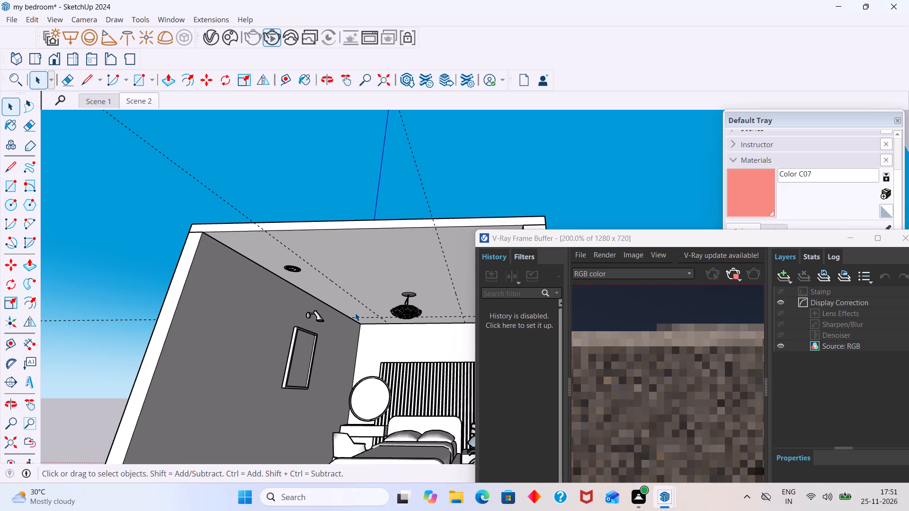
{"action": "key", "text": "ctrl+y"}
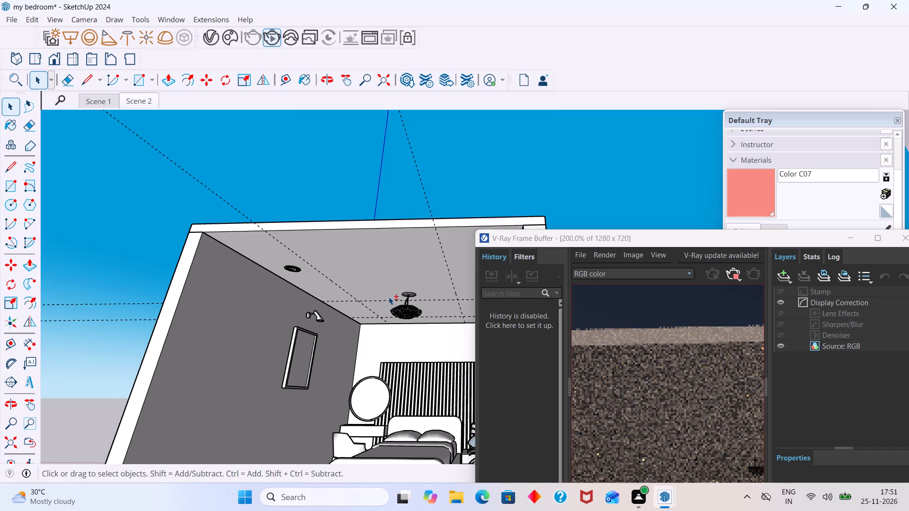
Delete the single remaining downlight from the ceiling, keeping the guide lines.
{"action": "middle_click_drag", "start_coordinate": [334, 283], "coordinate": [6, 220], "text": "shift"}
{"action": "middle_click_drag", "start_coordinate": [113, 230], "coordinate": [256, 252]}
{"action": "scroll", "coordinate": [247, 251], "scroll_direction": "down", "scroll_amount": 8}
{"action": "middle_click", "coordinate": [257, 263]}
{"action": "middle_click_drag", "start_coordinate": [256, 266], "coordinate": [524, 311]}
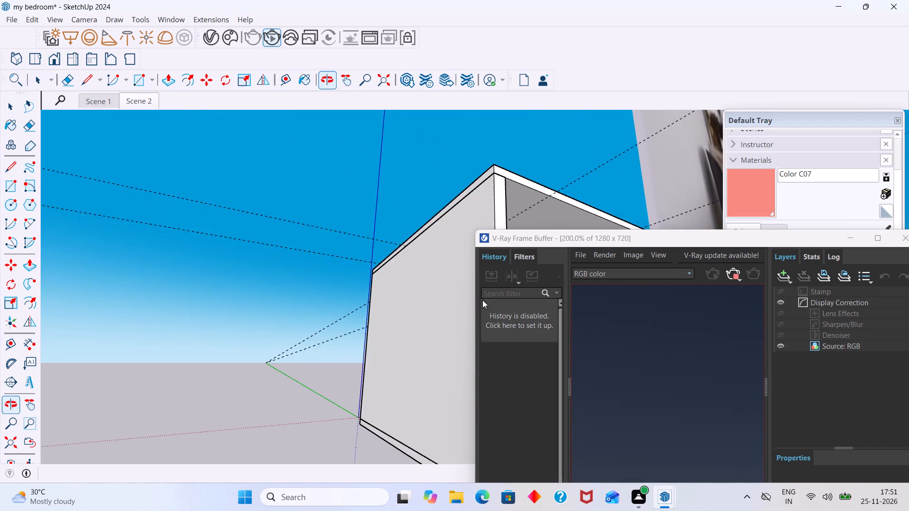
{"action": "middle_click_drag", "start_coordinate": [369, 268], "coordinate": [205, 250], "text": "shift"}
{"action": "scroll", "coordinate": [279, 230], "scroll_direction": "up", "scroll_amount": 6}
{"action": "left_click", "coordinate": [196, 157]}
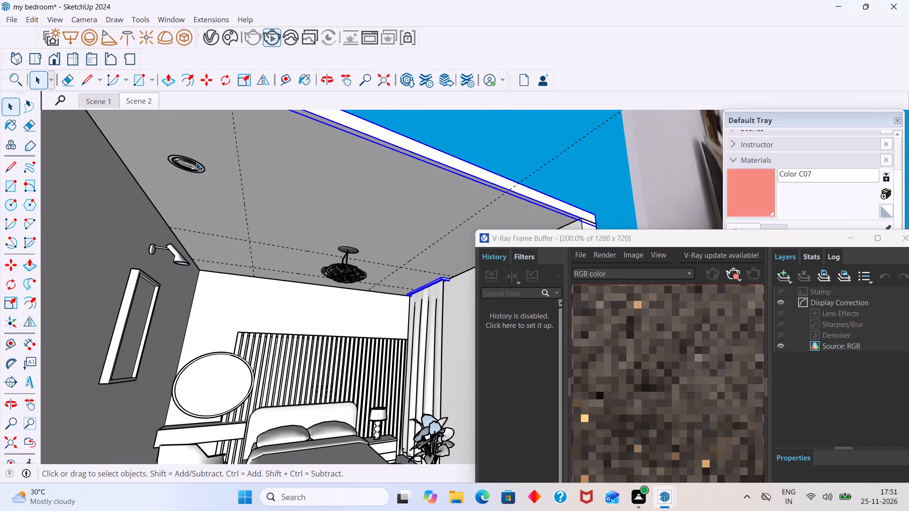
{"action": "left_click", "coordinate": [196, 162]}
{"action": "key", "text": "Delete"}
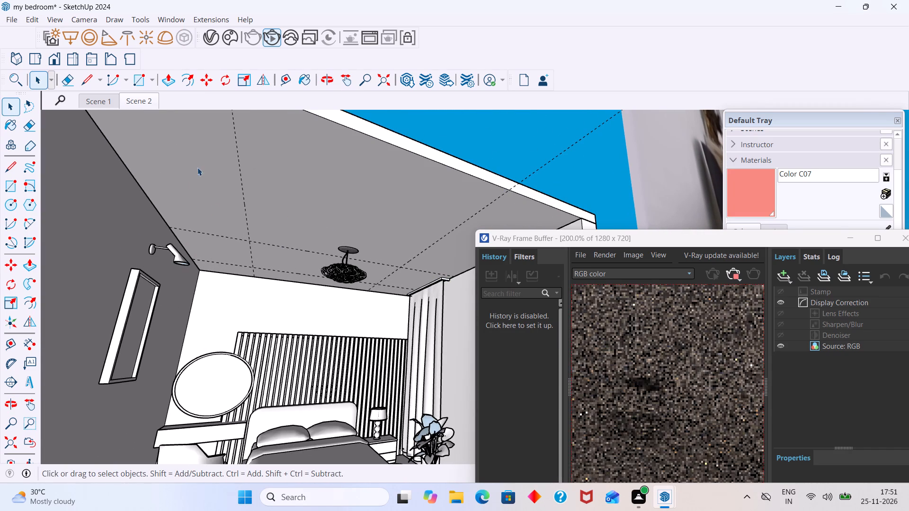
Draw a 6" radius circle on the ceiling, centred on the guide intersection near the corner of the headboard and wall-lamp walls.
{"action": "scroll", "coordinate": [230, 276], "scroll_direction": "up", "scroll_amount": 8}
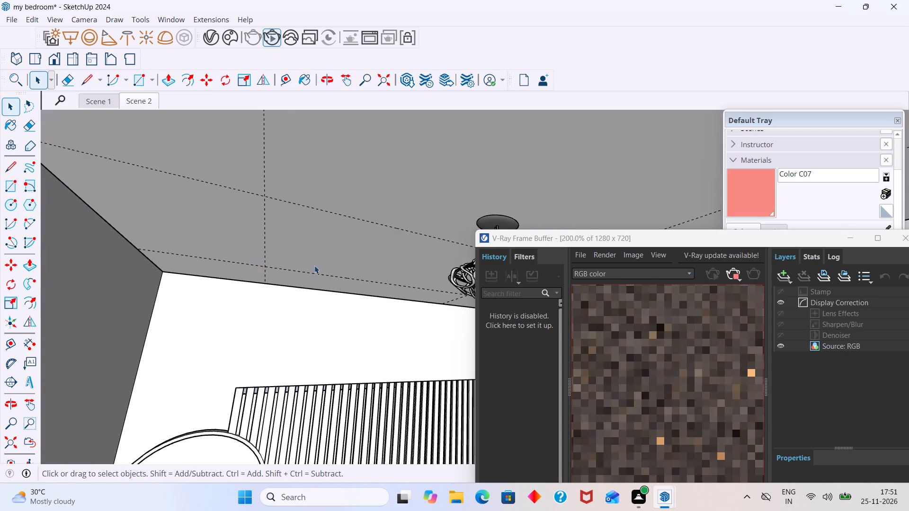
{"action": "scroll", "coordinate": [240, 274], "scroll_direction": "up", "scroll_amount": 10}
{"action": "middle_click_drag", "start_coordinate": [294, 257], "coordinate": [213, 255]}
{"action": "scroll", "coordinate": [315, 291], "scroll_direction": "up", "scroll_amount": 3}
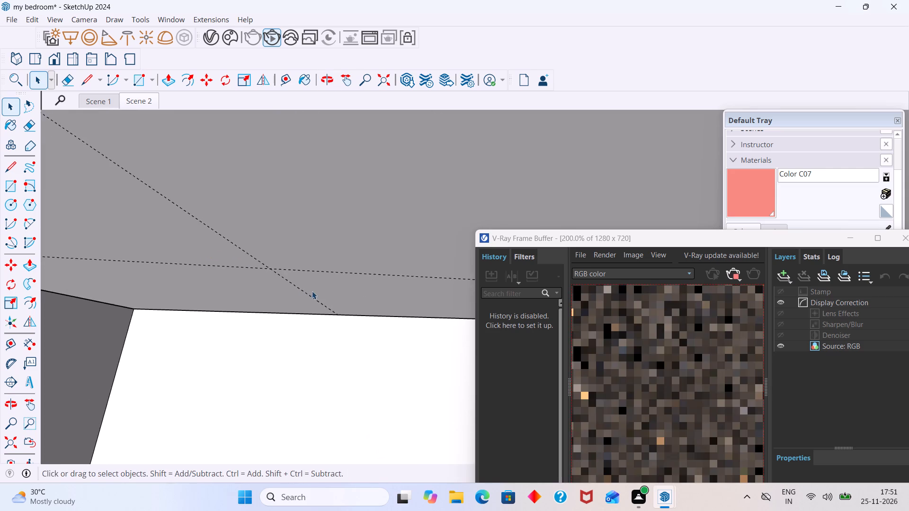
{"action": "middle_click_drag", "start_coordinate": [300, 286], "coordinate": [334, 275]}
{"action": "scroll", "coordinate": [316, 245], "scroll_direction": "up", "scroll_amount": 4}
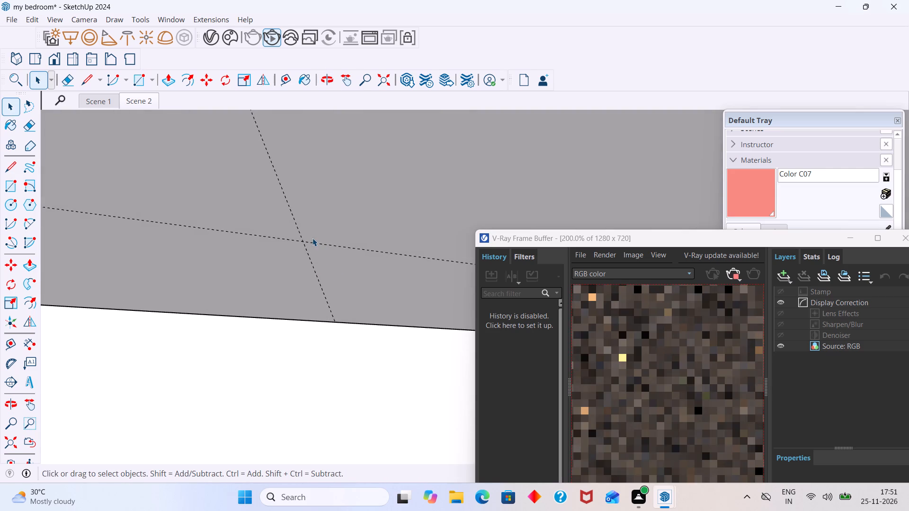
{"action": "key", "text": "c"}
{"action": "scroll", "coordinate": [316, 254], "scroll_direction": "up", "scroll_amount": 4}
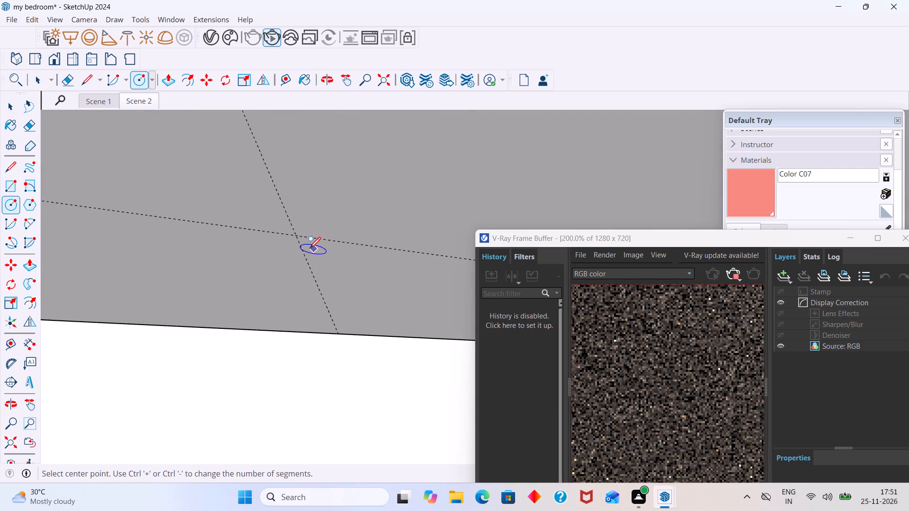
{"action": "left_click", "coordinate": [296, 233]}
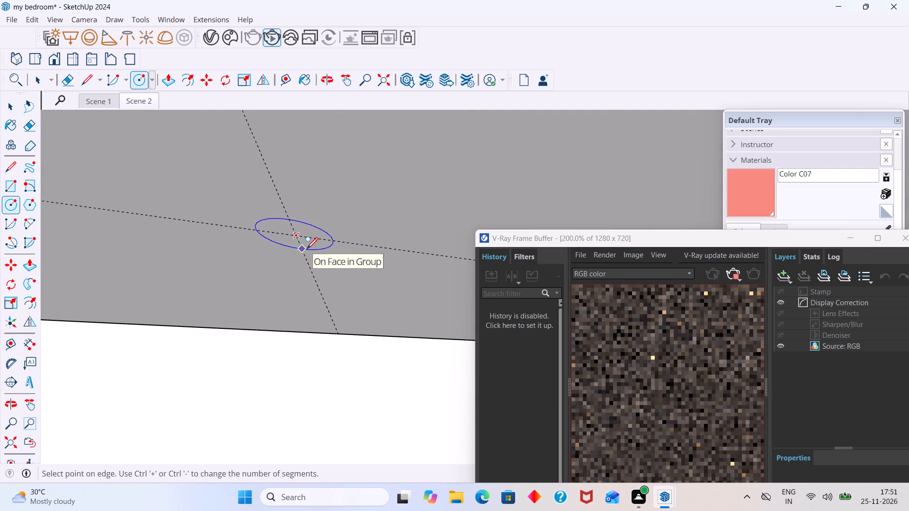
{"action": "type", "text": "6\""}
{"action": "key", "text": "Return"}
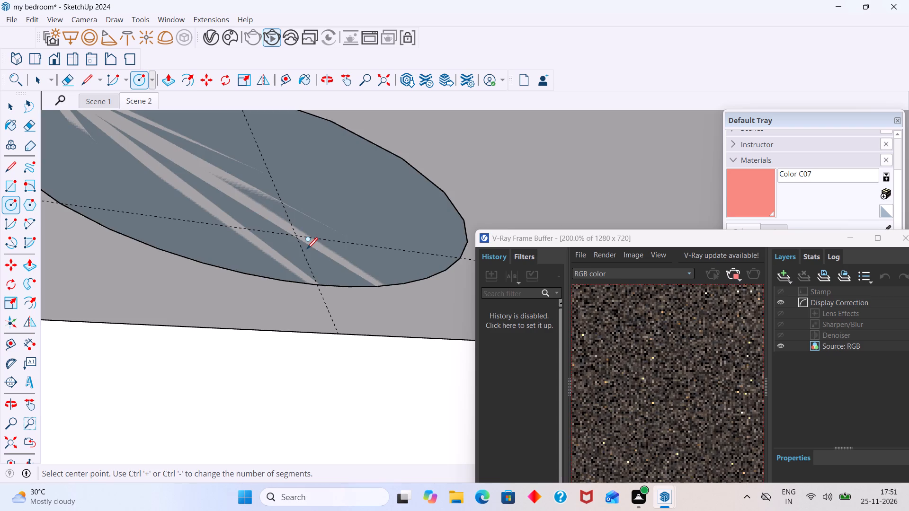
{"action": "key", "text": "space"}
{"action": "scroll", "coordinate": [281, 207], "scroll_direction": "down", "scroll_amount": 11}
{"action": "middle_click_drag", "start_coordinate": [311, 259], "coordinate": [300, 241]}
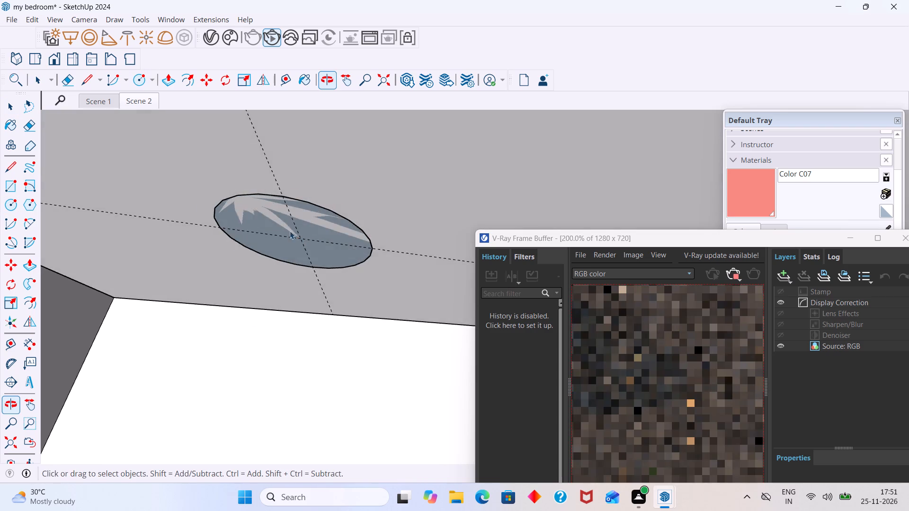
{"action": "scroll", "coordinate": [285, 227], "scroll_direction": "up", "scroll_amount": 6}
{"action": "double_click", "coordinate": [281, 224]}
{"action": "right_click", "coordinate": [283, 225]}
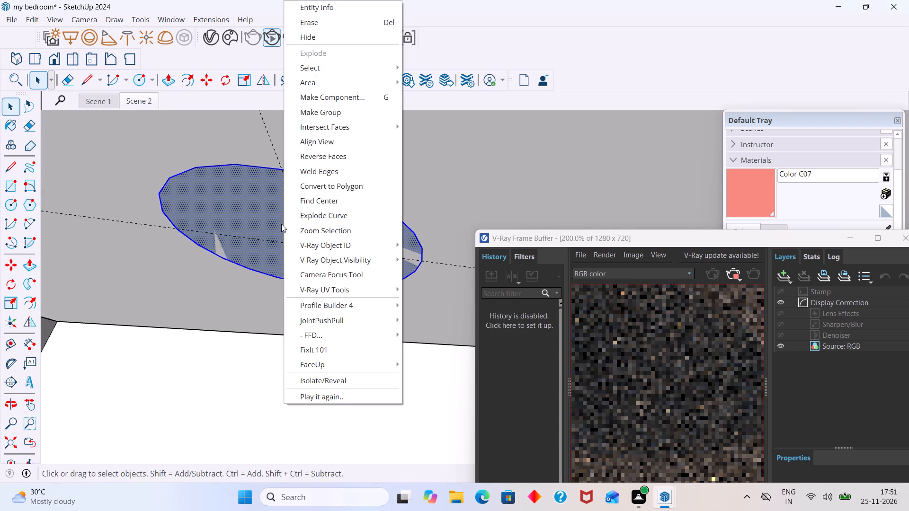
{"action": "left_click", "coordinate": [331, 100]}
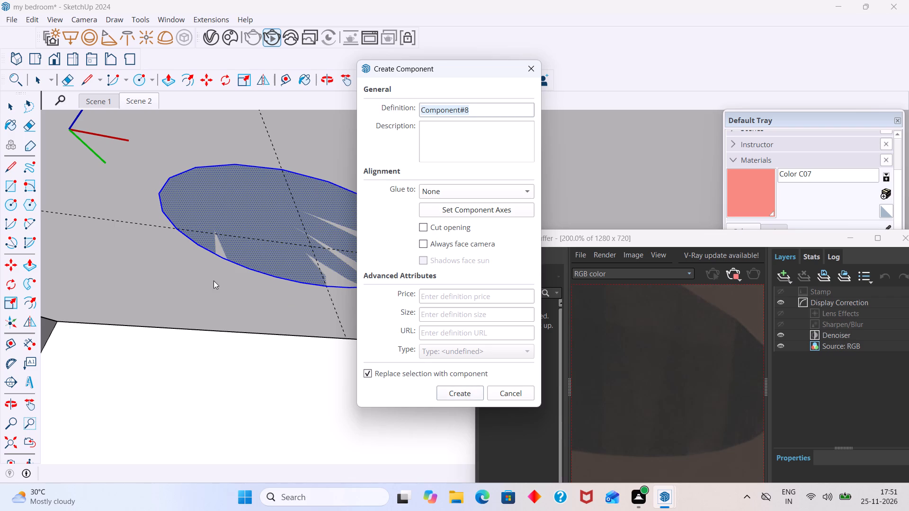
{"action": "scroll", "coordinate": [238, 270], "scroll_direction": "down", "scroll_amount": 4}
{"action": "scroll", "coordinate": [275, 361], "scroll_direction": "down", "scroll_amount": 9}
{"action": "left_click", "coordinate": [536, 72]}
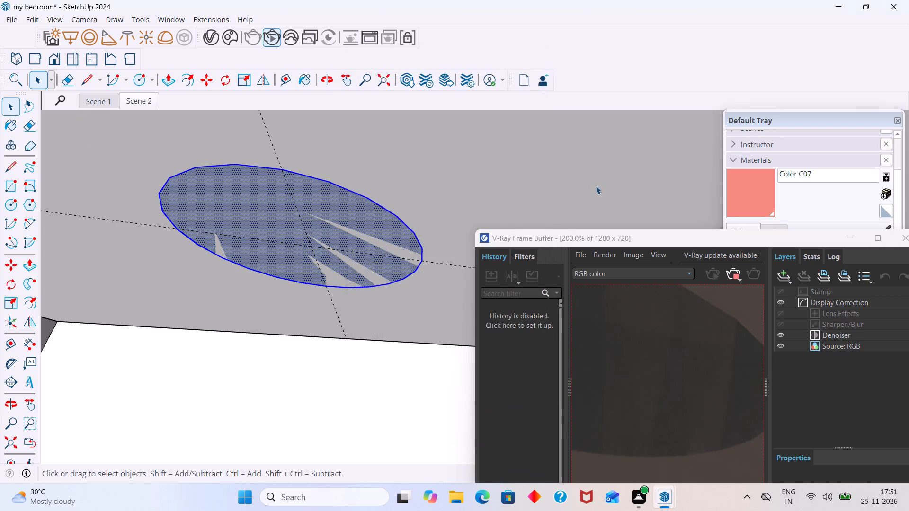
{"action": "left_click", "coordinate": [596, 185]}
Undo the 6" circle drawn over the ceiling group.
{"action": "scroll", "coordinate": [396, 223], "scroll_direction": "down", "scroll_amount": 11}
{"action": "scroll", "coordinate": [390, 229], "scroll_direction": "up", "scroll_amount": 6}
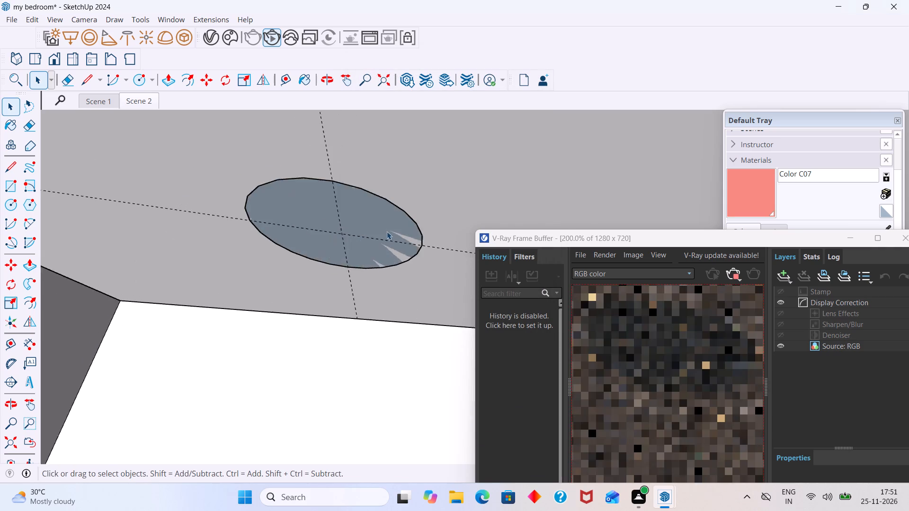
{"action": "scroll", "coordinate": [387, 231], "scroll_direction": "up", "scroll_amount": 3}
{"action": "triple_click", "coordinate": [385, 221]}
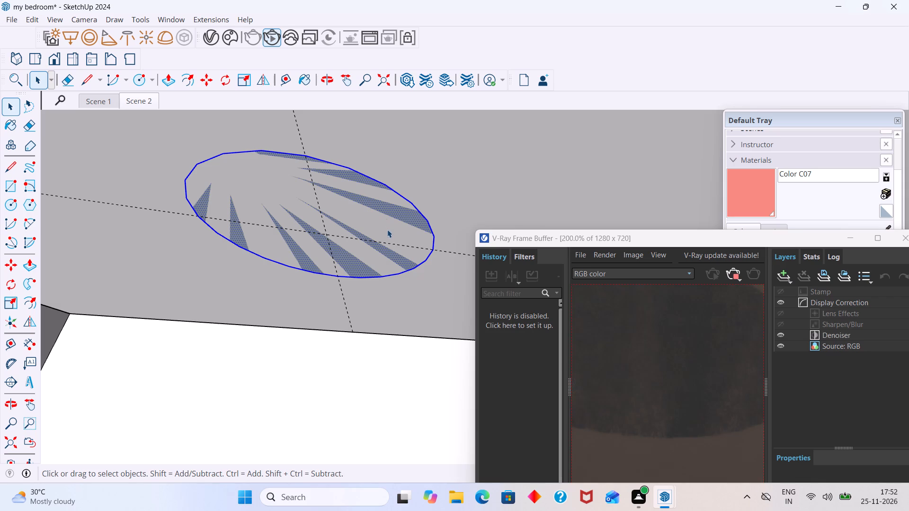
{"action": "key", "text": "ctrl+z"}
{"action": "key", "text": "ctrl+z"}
Inside the ceiling group, draw a 6" radius circle centred on the intersection of the two guide lines.
{"action": "double_click", "coordinate": [395, 217]}
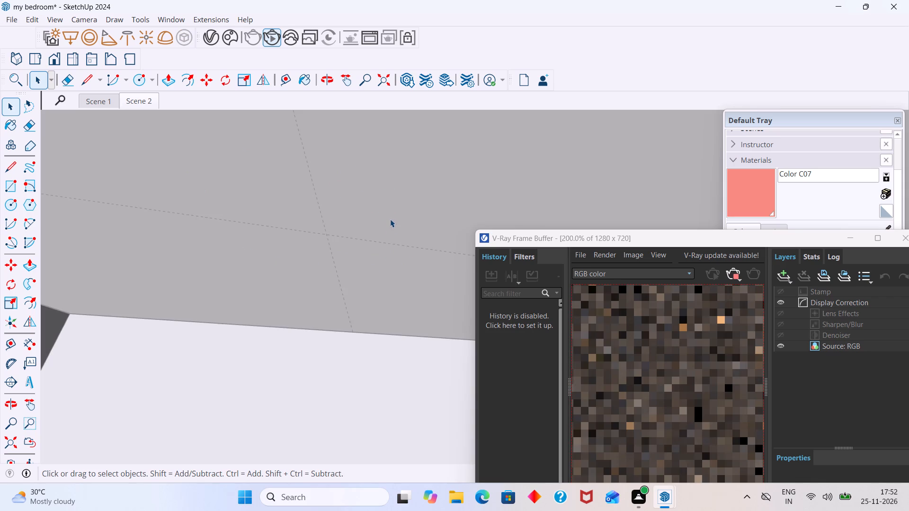
{"action": "left_click", "coordinate": [389, 220]}
{"action": "key", "text": "c"}
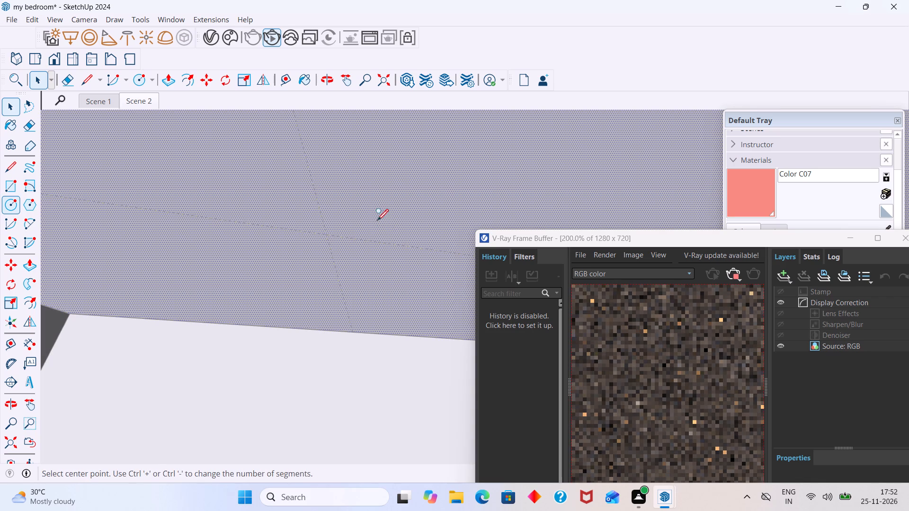
{"action": "left_click", "coordinate": [329, 233]}
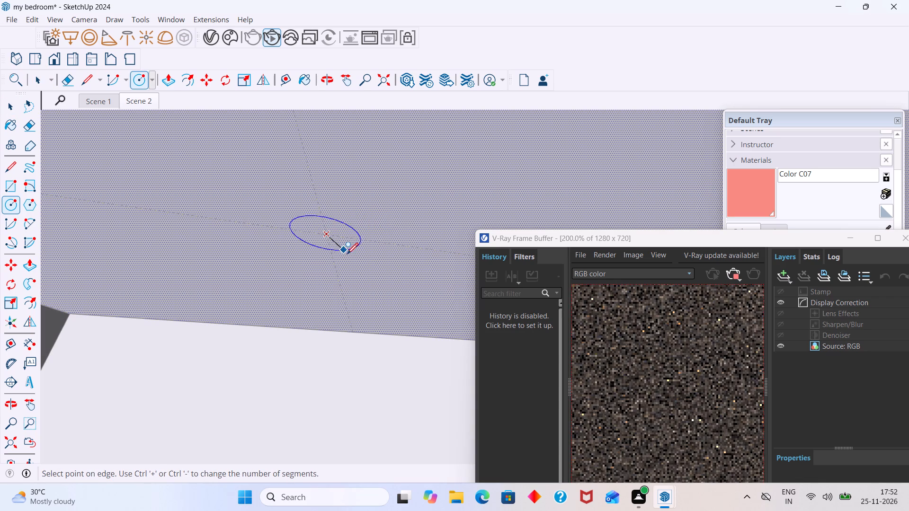
{"action": "type", "text": "6\""}
{"action": "key", "text": "Return"}
{"action": "key", "text": "space"}
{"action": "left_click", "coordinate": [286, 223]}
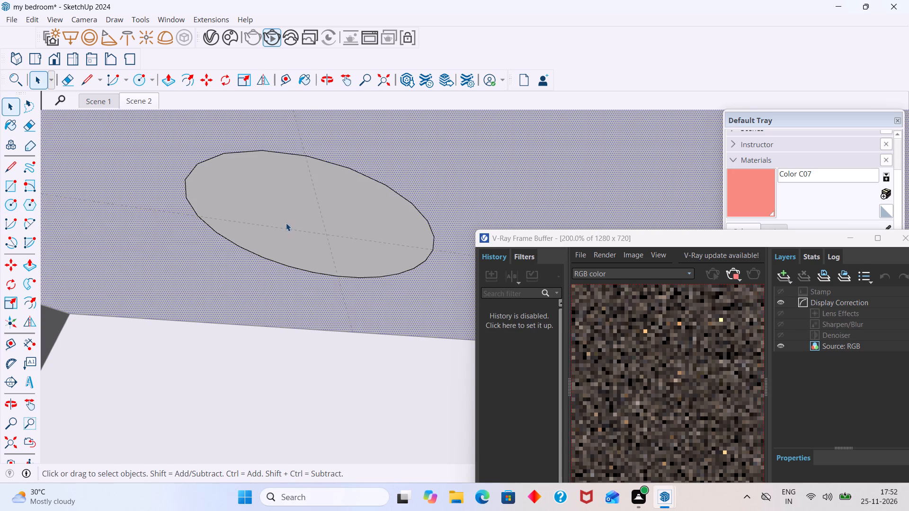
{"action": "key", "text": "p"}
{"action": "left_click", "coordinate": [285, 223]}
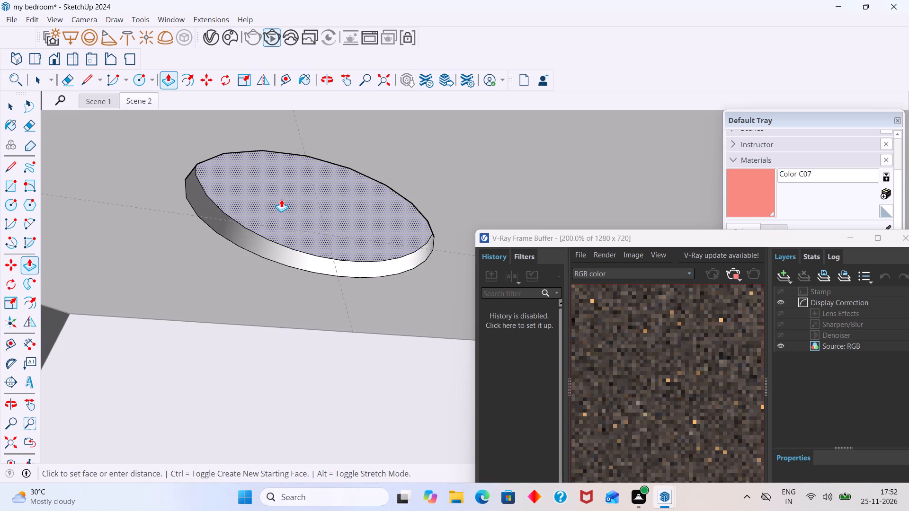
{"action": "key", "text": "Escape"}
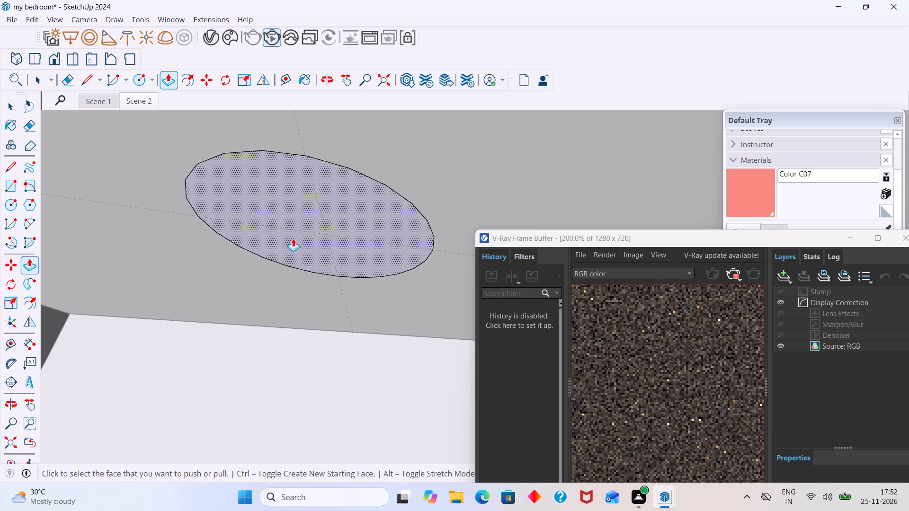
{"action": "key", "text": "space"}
Select the new ceiling circle's face with its edge, and close the V-Ray Frame Buffer.
{"action": "scroll", "coordinate": [323, 227], "scroll_direction": "down", "scroll_amount": 6}
{"action": "scroll", "coordinate": [330, 233], "scroll_direction": "up", "scroll_amount": 9}
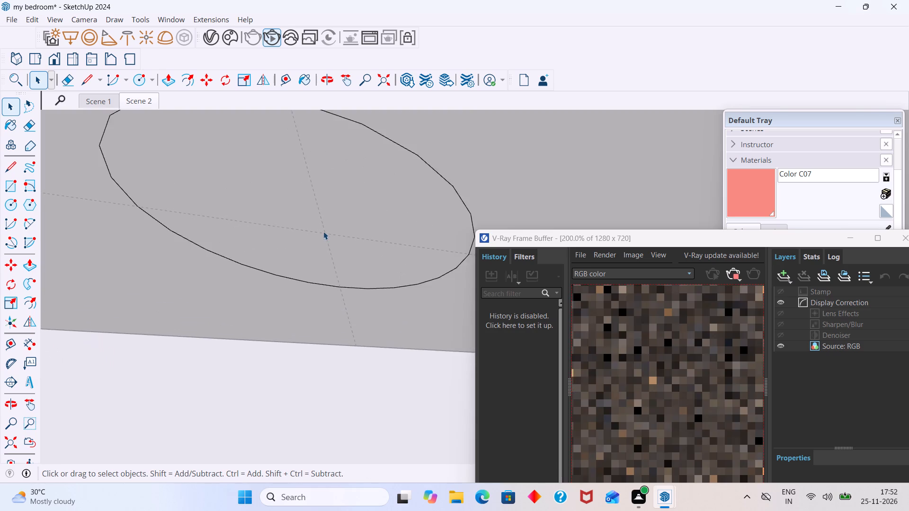
{"action": "scroll", "coordinate": [323, 231], "scroll_direction": "up", "scroll_amount": 3}
{"action": "double_click", "coordinate": [323, 230]}
{"action": "scroll", "coordinate": [325, 230], "scroll_direction": "down", "scroll_amount": 12}
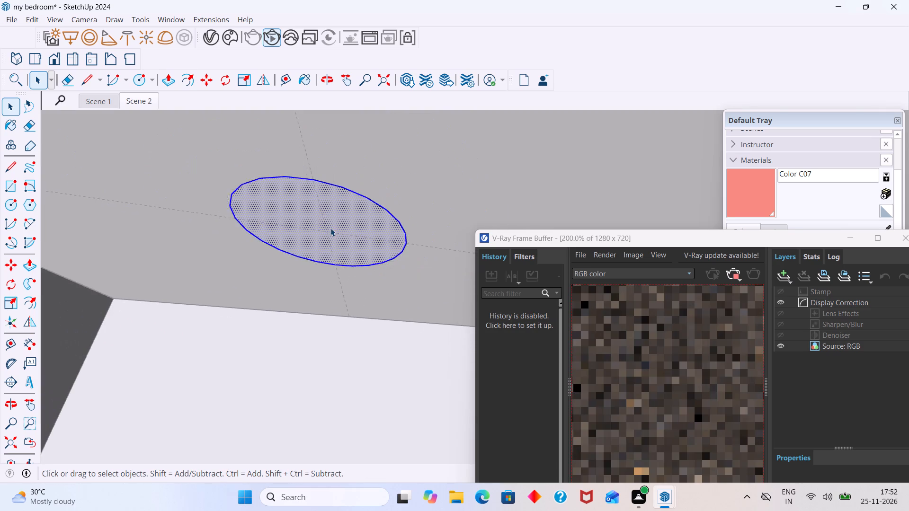
{"action": "scroll", "coordinate": [346, 205], "scroll_direction": "up", "scroll_amount": 3}
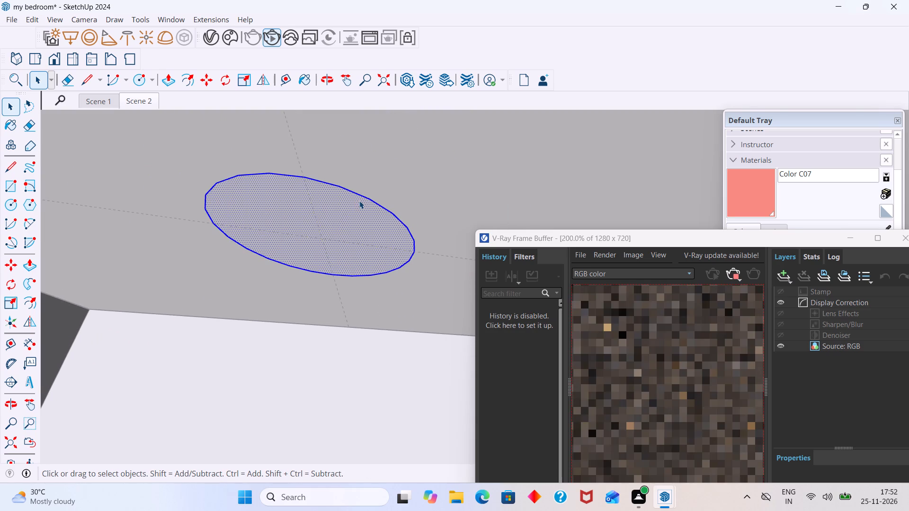
{"action": "left_click_drag", "start_coordinate": [820, 238], "coordinate": [746, 240]}
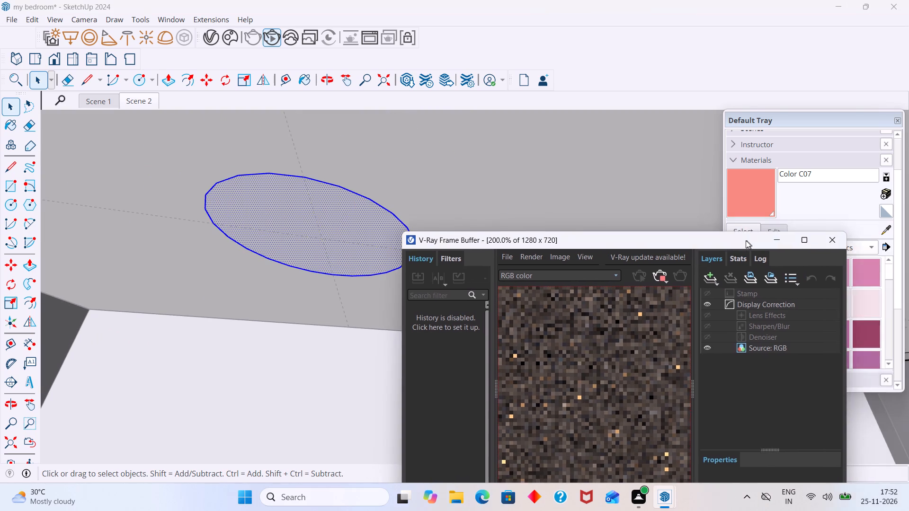
{"action": "left_click_drag", "start_coordinate": [746, 240], "coordinate": [725, 243]}
{"action": "left_click", "coordinate": [809, 243]}
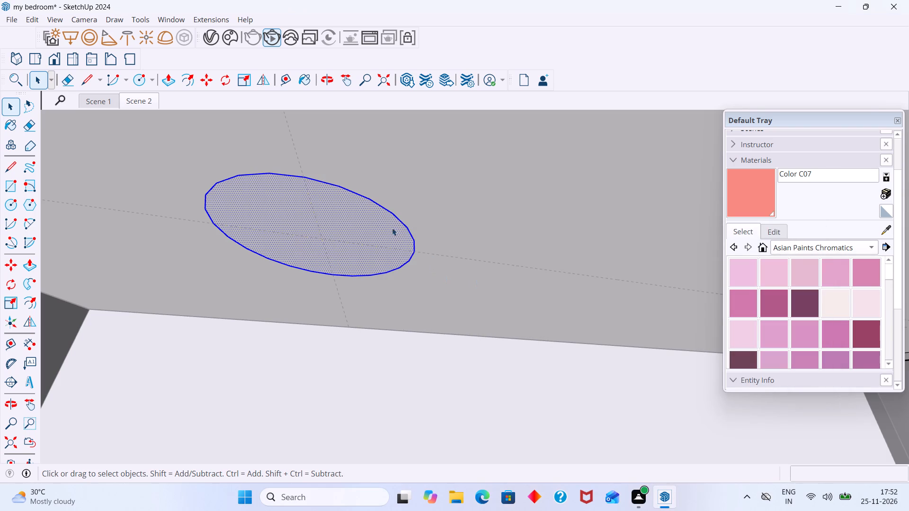
Make the ceiling circle's face and edge into a component, keeping the default name and alignment settings.
{"action": "right_click", "coordinate": [399, 220]}
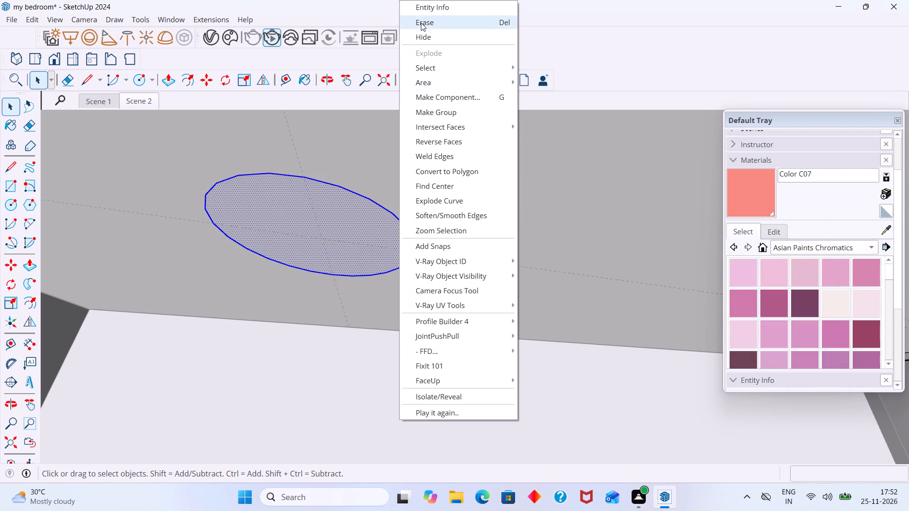
{"action": "left_click", "coordinate": [425, 12]}
{"action": "double_click", "coordinate": [340, 237]}
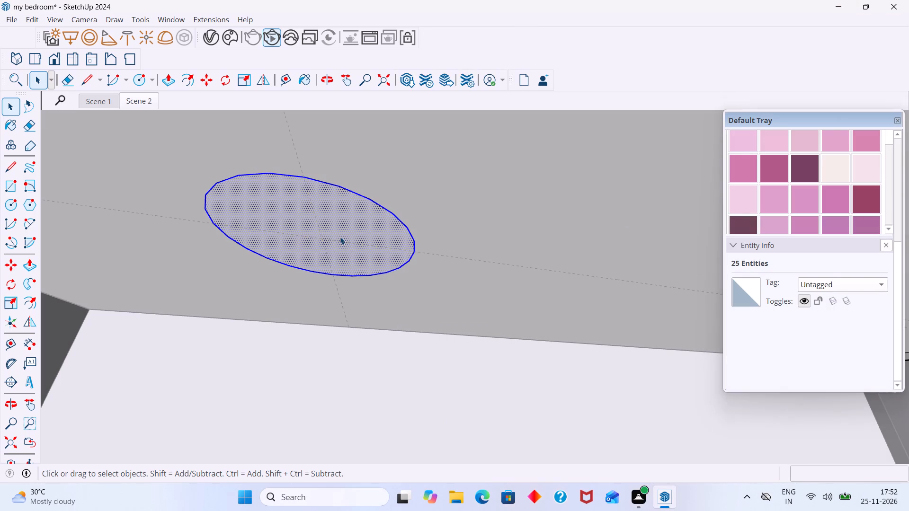
{"action": "double_click", "coordinate": [337, 236]}
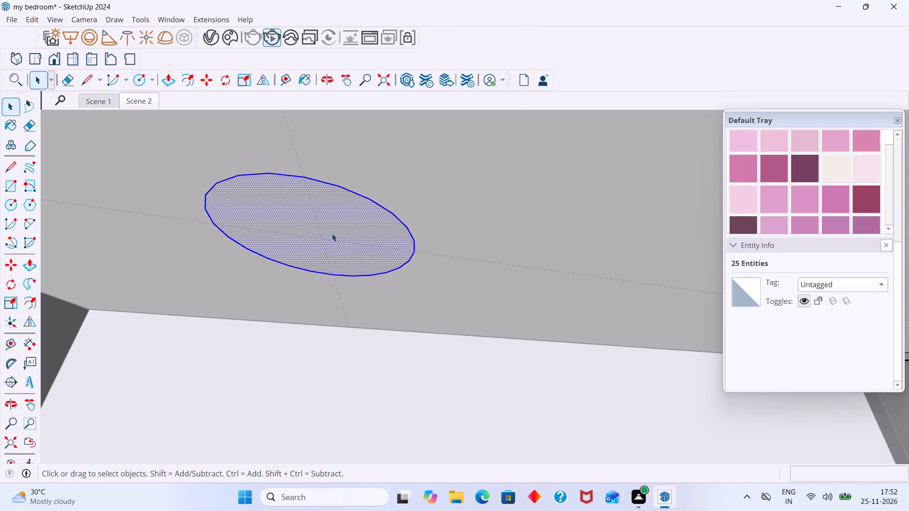
{"action": "right_click", "coordinate": [332, 233]}
{"action": "left_click", "coordinate": [383, 98]}
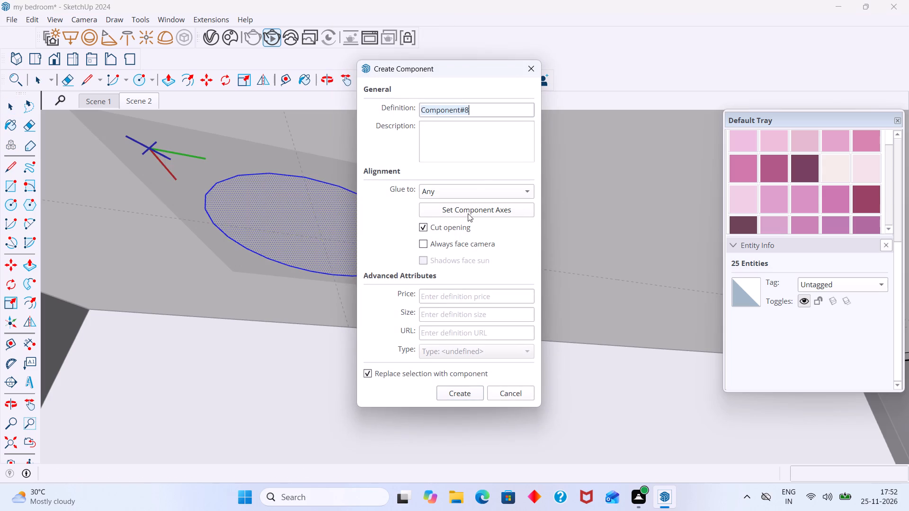
{"action": "left_click", "coordinate": [462, 394]}
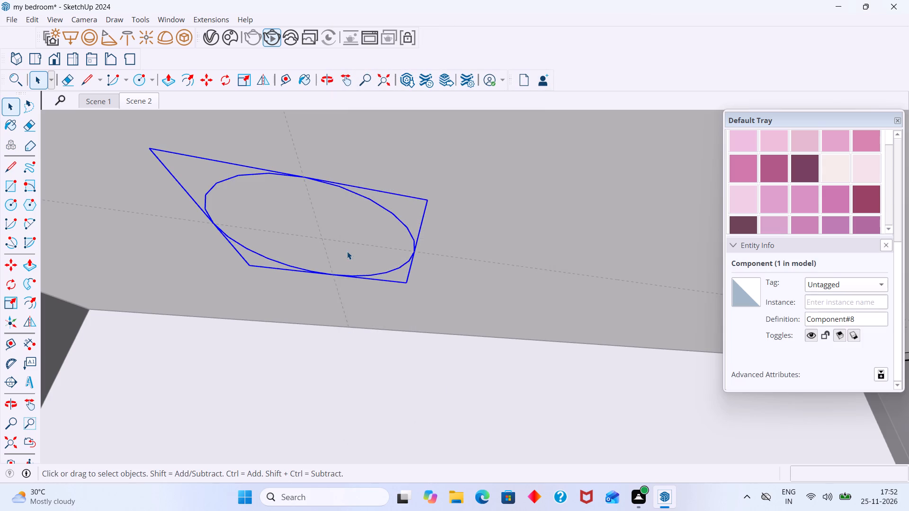
Inside the circle component, offset the circle's edge 1" inward to form a rim.
{"action": "double_click", "coordinate": [348, 251]}
{"action": "left_click", "coordinate": [348, 251]}
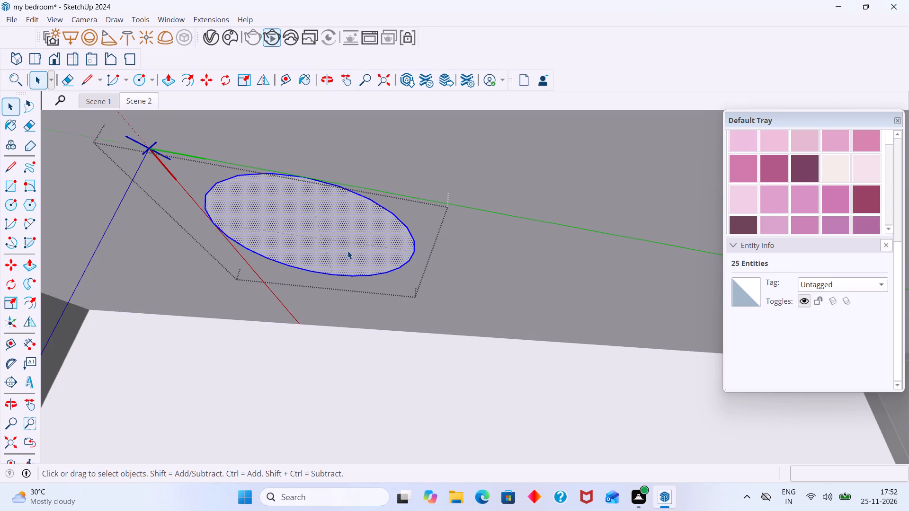
{"action": "key", "text": "f"}
{"action": "left_click", "coordinate": [225, 185]}
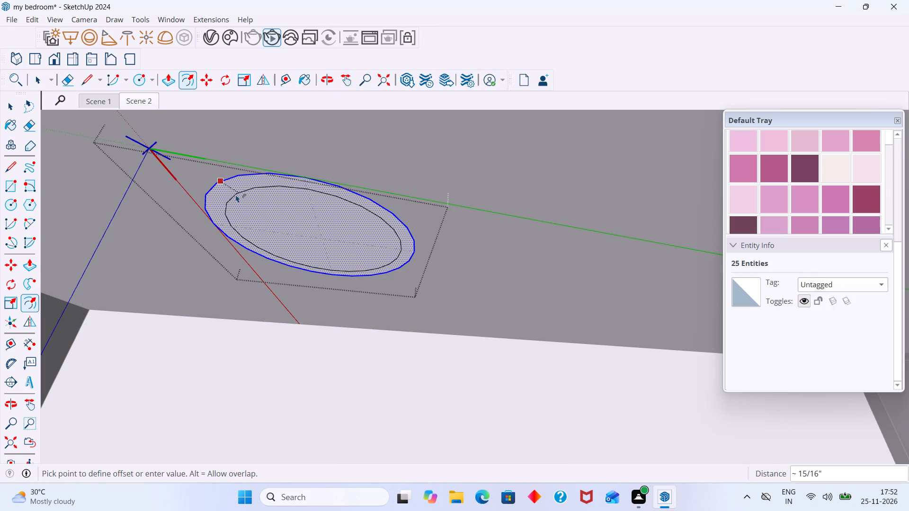
{"action": "type", "text": "1'"}
{"action": "key", "text": "Return"}
{"action": "left_click", "coordinate": [240, 184]}
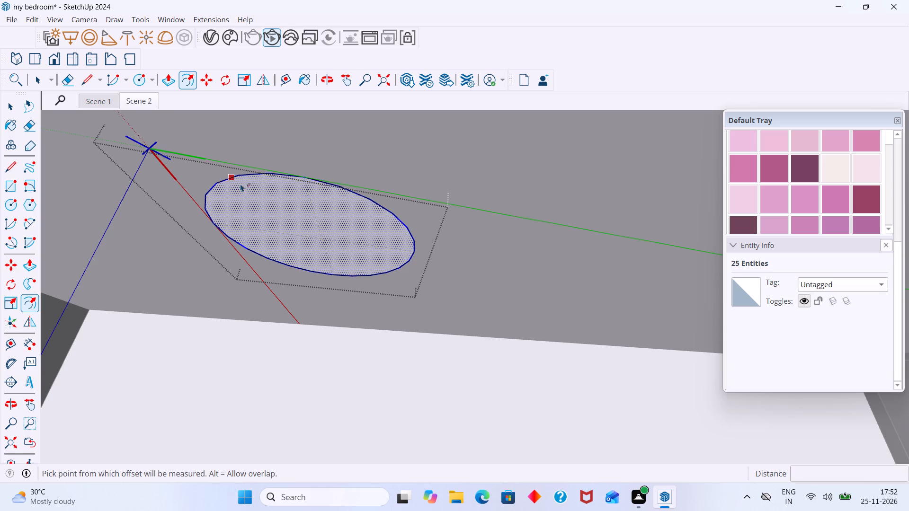
{"action": "type", "text": "1\""}
{"action": "key", "text": "Return"}
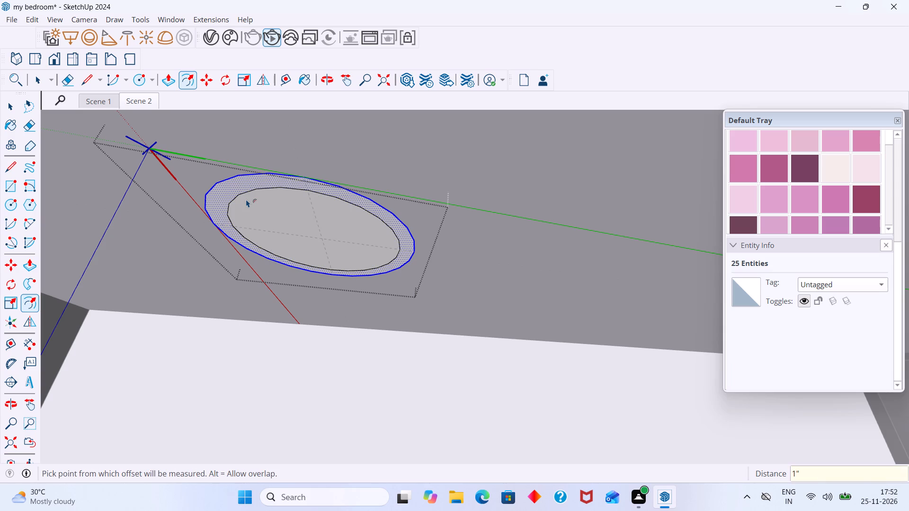
{"action": "key", "text": "space"}
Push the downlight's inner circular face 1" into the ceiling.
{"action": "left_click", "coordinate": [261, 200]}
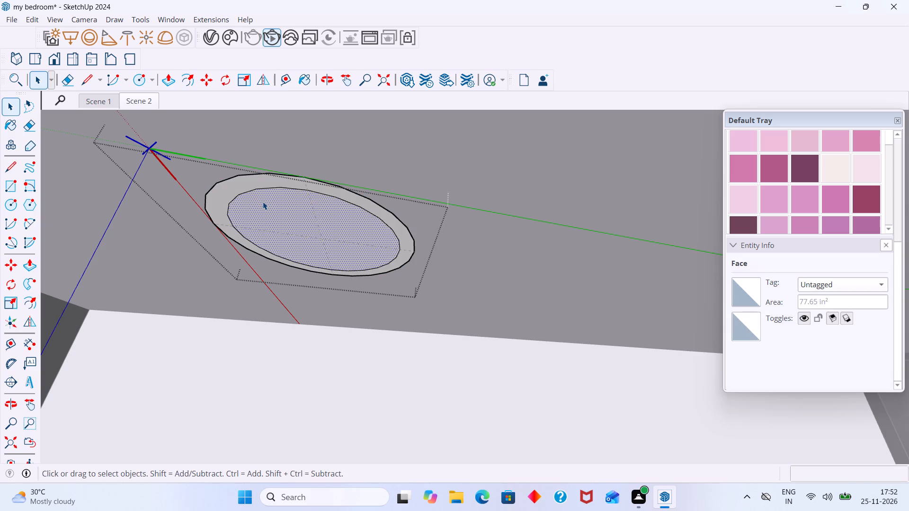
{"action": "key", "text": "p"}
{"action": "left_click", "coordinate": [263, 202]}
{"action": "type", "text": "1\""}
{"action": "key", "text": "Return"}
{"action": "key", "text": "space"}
Examine the recessed downlight and its rim from several angles.
{"action": "scroll", "coordinate": [258, 190], "scroll_direction": "down", "scroll_amount": 14}
{"action": "left_click_drag", "start_coordinate": [258, 190], "coordinate": [265, 197]}
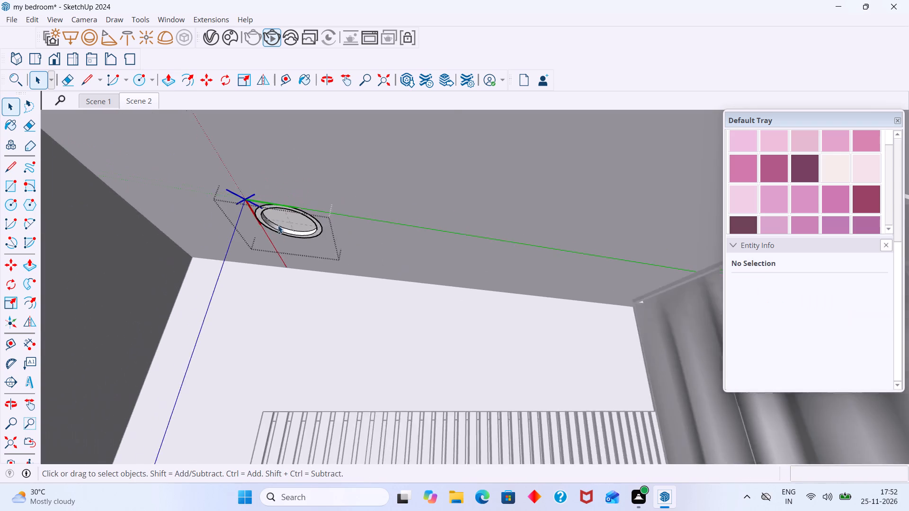
{"action": "scroll", "coordinate": [278, 225], "scroll_direction": "down", "scroll_amount": 5}
{"action": "scroll", "coordinate": [277, 235], "scroll_direction": "up", "scroll_amount": 16}
{"action": "middle_click_drag", "start_coordinate": [294, 228], "coordinate": [344, 210]}
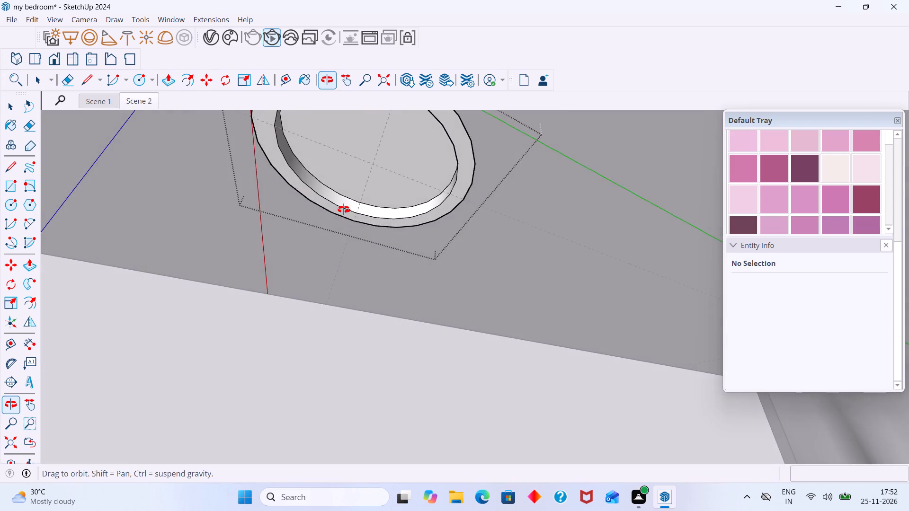
{"action": "middle_click_drag", "start_coordinate": [344, 210], "coordinate": [314, 247]}
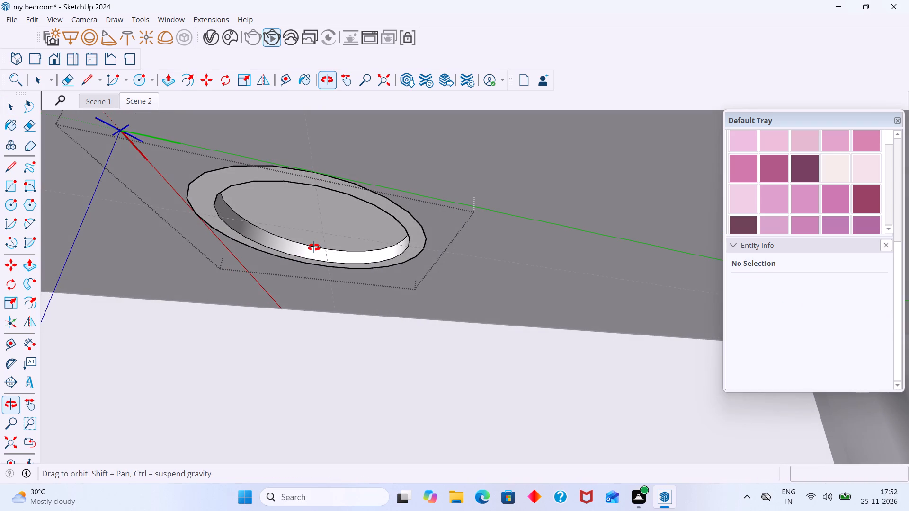
{"action": "middle_click_drag", "start_coordinate": [314, 247], "coordinate": [313, 247]}
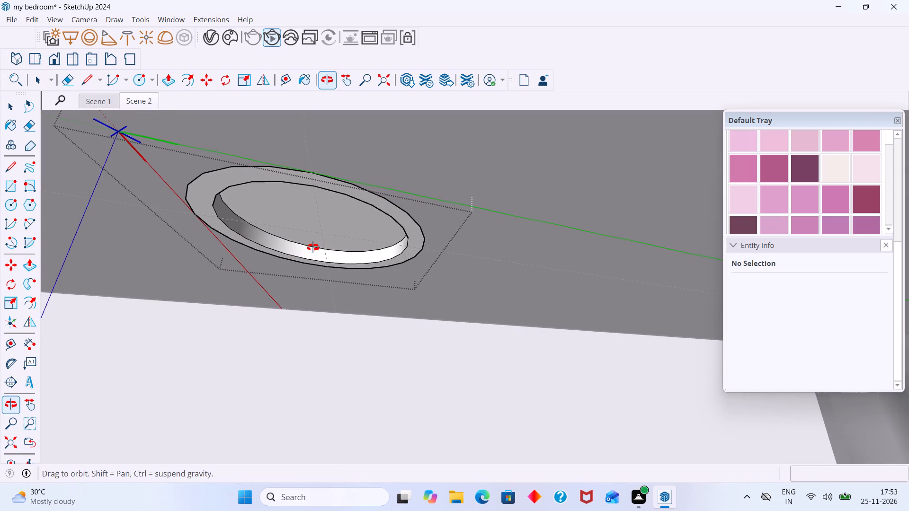
{"action": "middle_click_drag", "start_coordinate": [313, 247], "coordinate": [308, 200]}
{"action": "scroll", "coordinate": [278, 205], "scroll_direction": "down", "scroll_amount": 4}
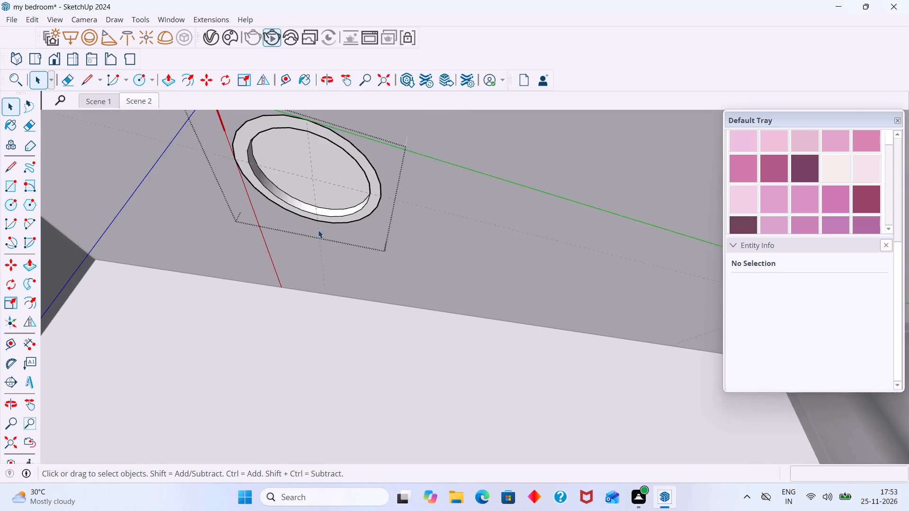
{"action": "scroll", "coordinate": [318, 230], "scroll_direction": "down", "scroll_amount": 1}
{"action": "middle_click_drag", "start_coordinate": [329, 244], "coordinate": [378, 288]}
{"action": "scroll", "coordinate": [329, 217], "scroll_direction": "up", "scroll_amount": 2}
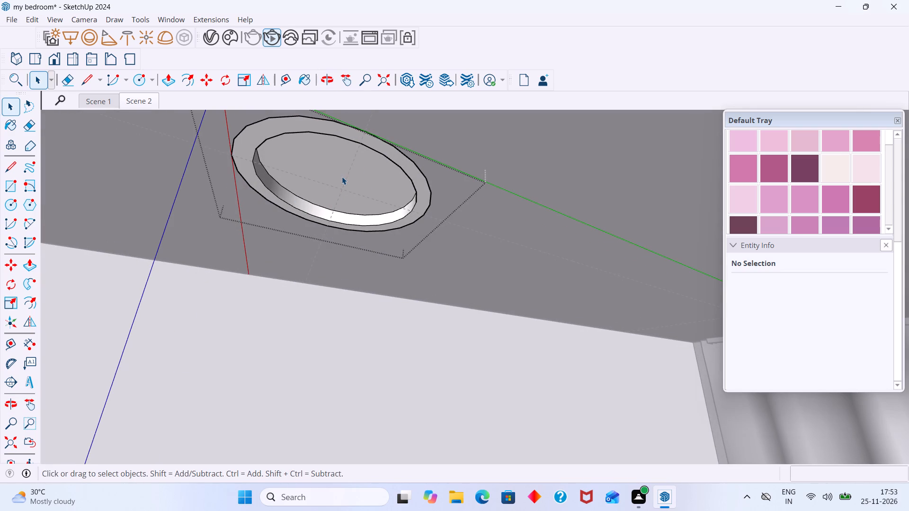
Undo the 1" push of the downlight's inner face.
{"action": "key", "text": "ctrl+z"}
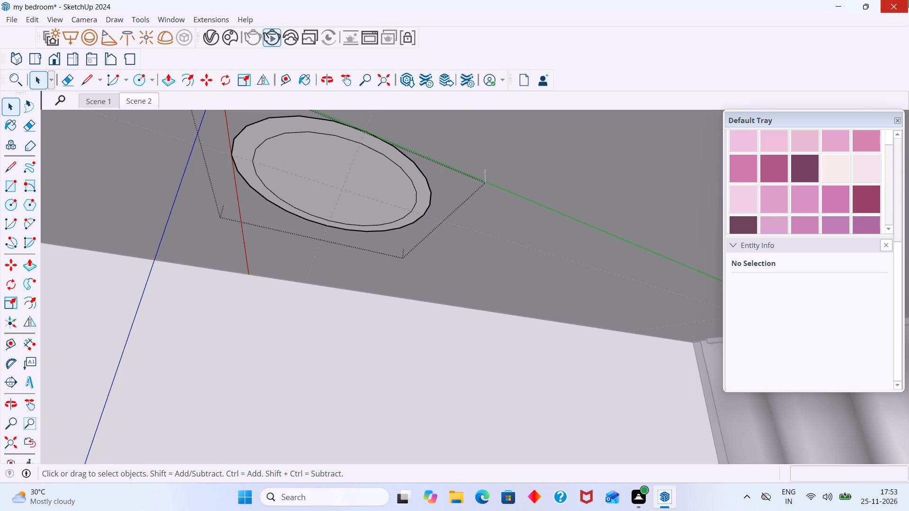
Create a Generic V-Ray material and apply it to the downlight's inner circular face.
{"action": "left_click", "coordinate": [291, 181]}
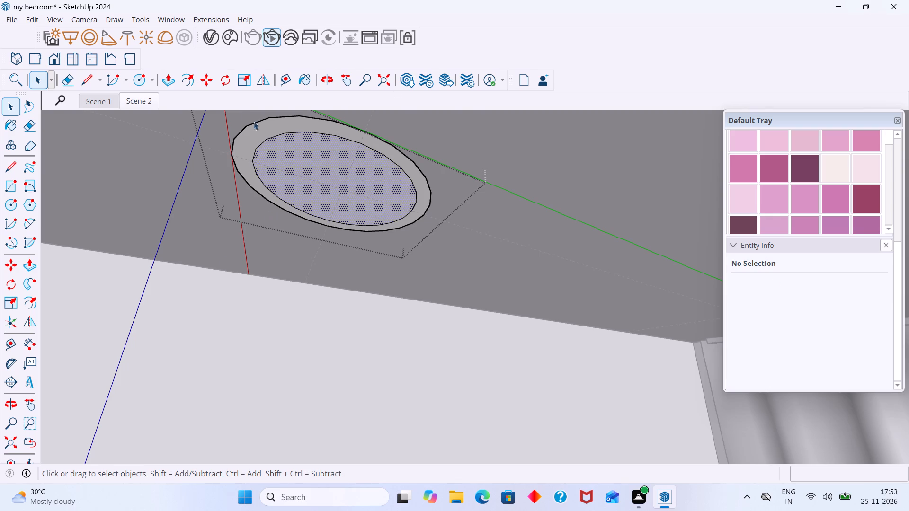
{"action": "left_click", "coordinate": [204, 41]}
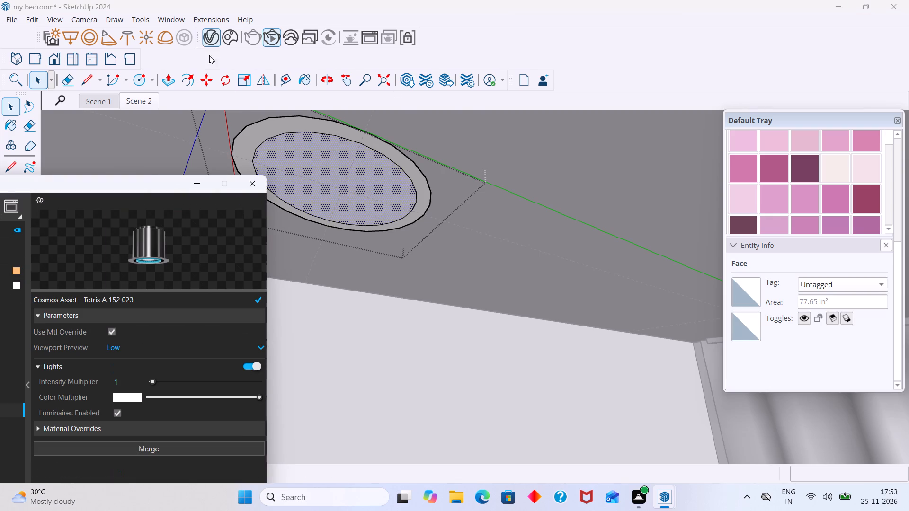
{"action": "left_click_drag", "start_coordinate": [153, 187], "coordinate": [314, 125]}
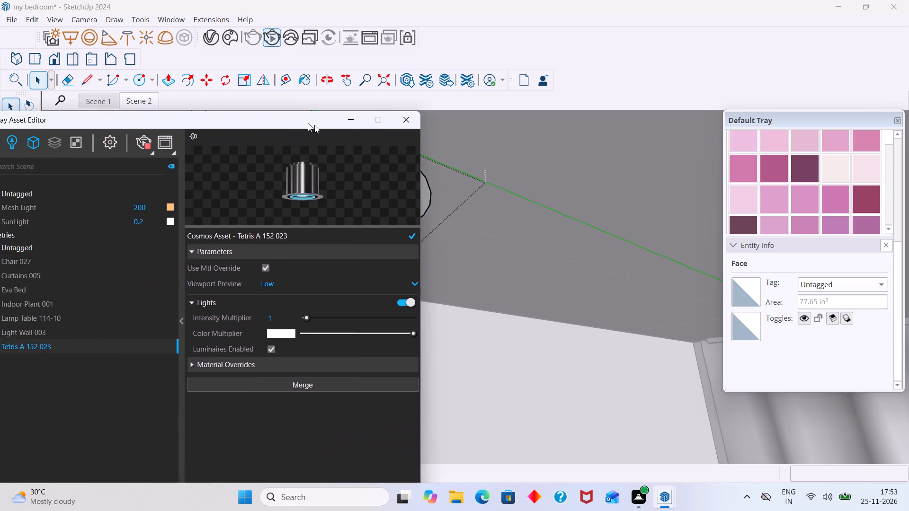
{"action": "left_click_drag", "start_coordinate": [314, 125], "coordinate": [389, 123]}
{"action": "right_click", "coordinate": [74, 142]}
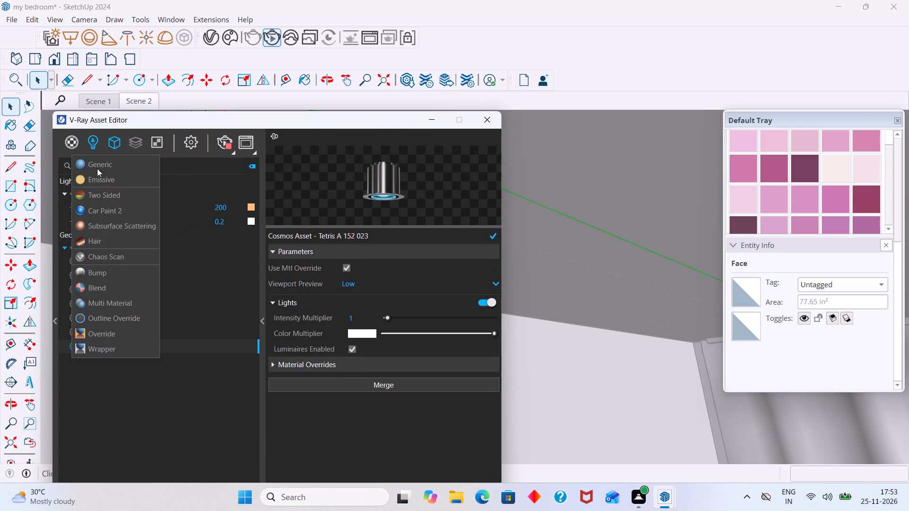
{"action": "left_click", "coordinate": [99, 167]}
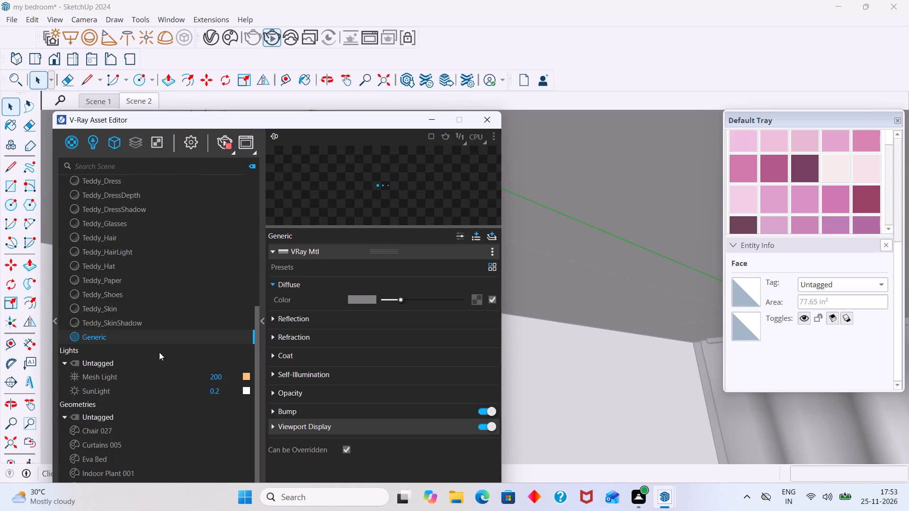
{"action": "right_click", "coordinate": [186, 335]}
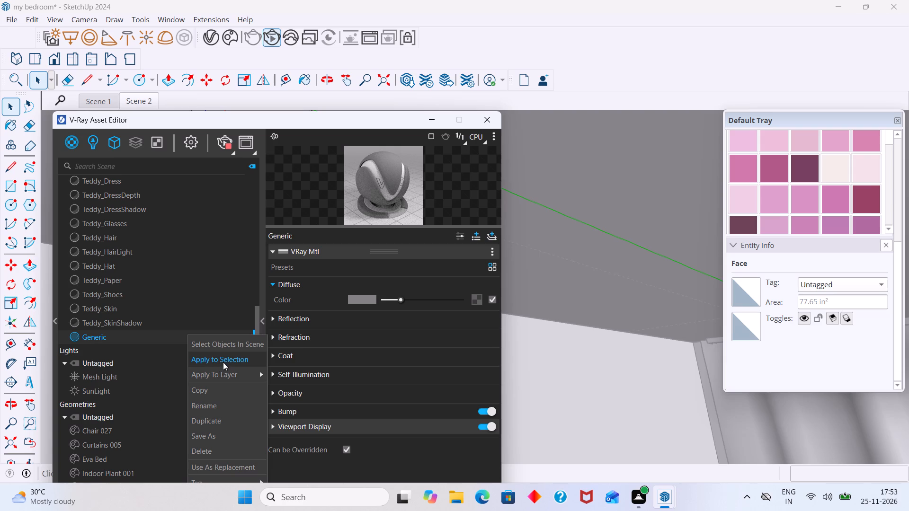
{"action": "left_click", "coordinate": [223, 362]}
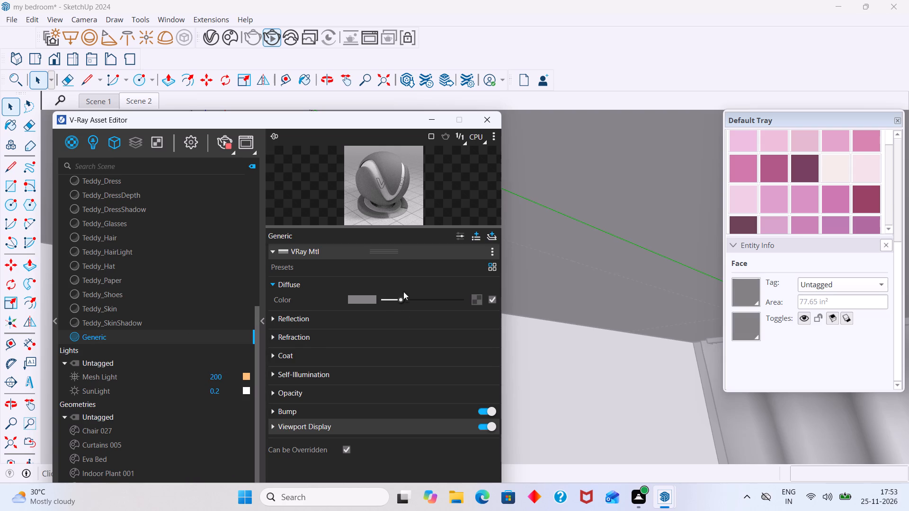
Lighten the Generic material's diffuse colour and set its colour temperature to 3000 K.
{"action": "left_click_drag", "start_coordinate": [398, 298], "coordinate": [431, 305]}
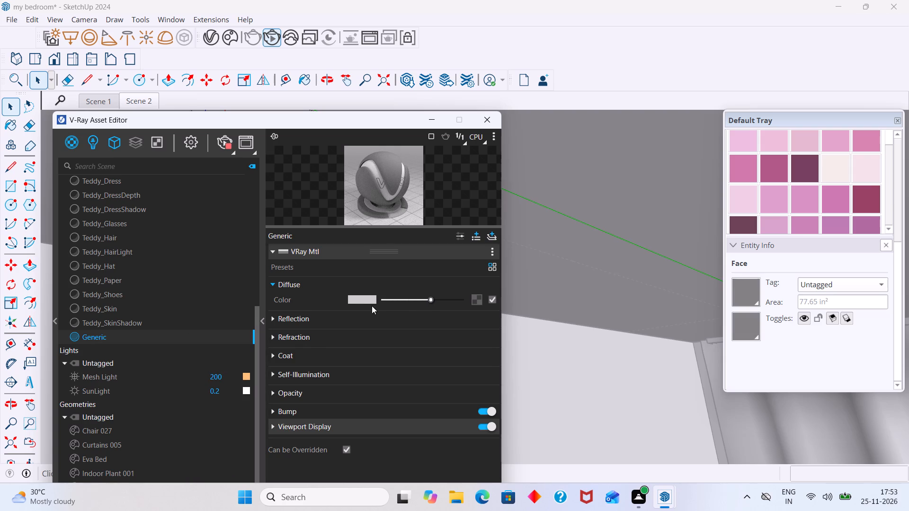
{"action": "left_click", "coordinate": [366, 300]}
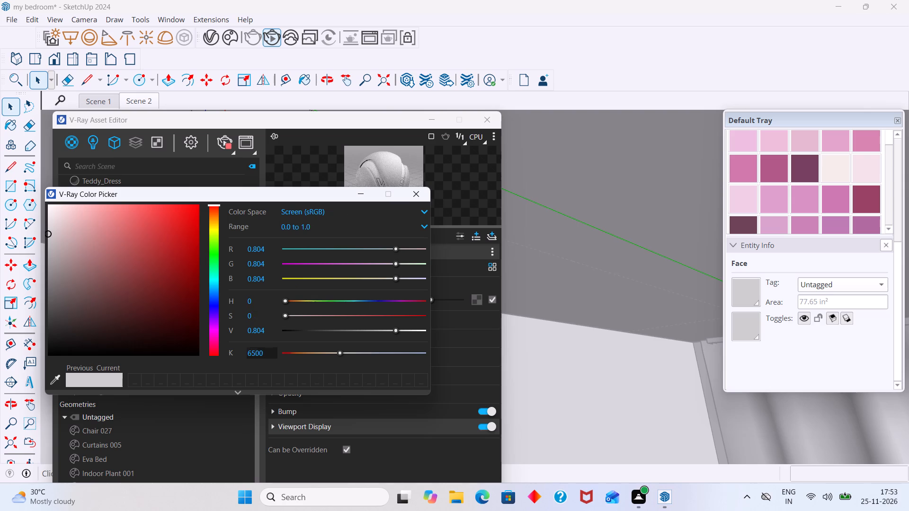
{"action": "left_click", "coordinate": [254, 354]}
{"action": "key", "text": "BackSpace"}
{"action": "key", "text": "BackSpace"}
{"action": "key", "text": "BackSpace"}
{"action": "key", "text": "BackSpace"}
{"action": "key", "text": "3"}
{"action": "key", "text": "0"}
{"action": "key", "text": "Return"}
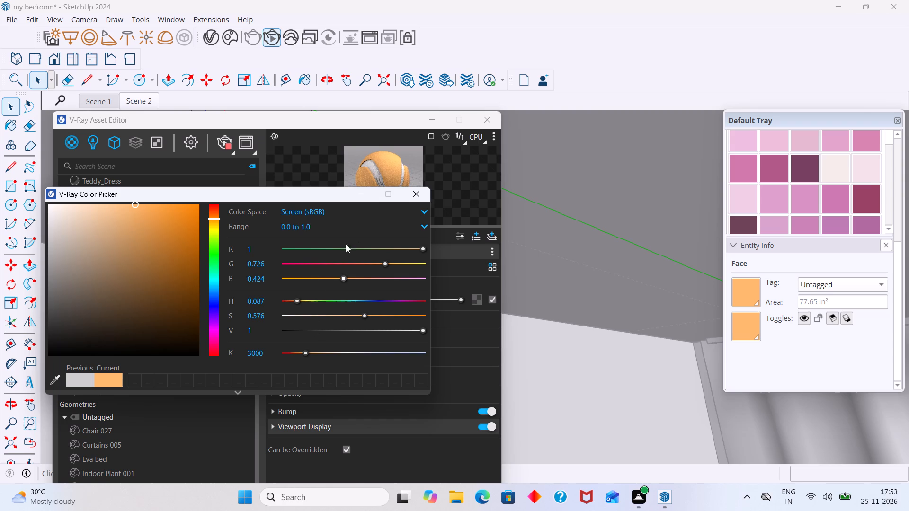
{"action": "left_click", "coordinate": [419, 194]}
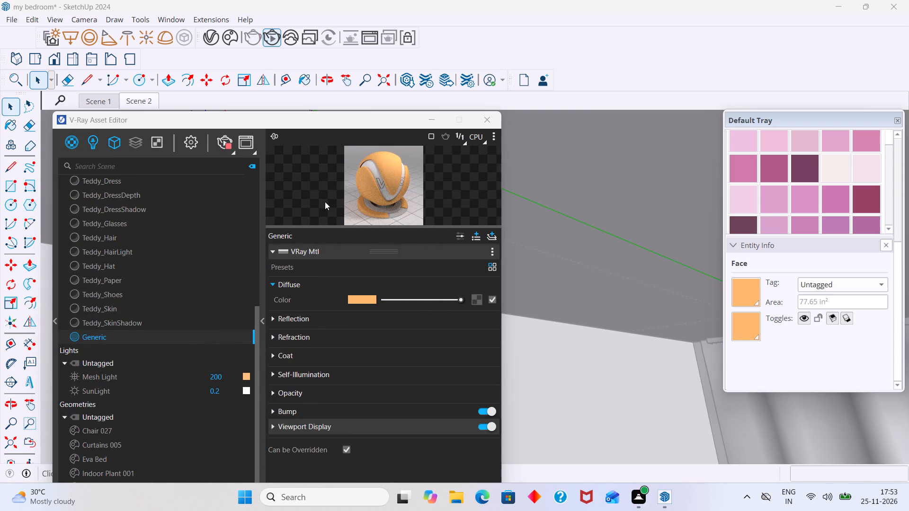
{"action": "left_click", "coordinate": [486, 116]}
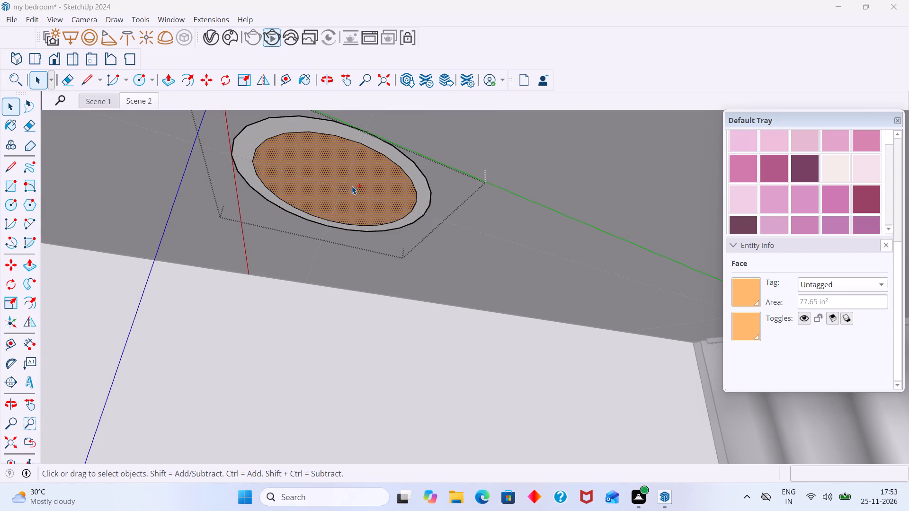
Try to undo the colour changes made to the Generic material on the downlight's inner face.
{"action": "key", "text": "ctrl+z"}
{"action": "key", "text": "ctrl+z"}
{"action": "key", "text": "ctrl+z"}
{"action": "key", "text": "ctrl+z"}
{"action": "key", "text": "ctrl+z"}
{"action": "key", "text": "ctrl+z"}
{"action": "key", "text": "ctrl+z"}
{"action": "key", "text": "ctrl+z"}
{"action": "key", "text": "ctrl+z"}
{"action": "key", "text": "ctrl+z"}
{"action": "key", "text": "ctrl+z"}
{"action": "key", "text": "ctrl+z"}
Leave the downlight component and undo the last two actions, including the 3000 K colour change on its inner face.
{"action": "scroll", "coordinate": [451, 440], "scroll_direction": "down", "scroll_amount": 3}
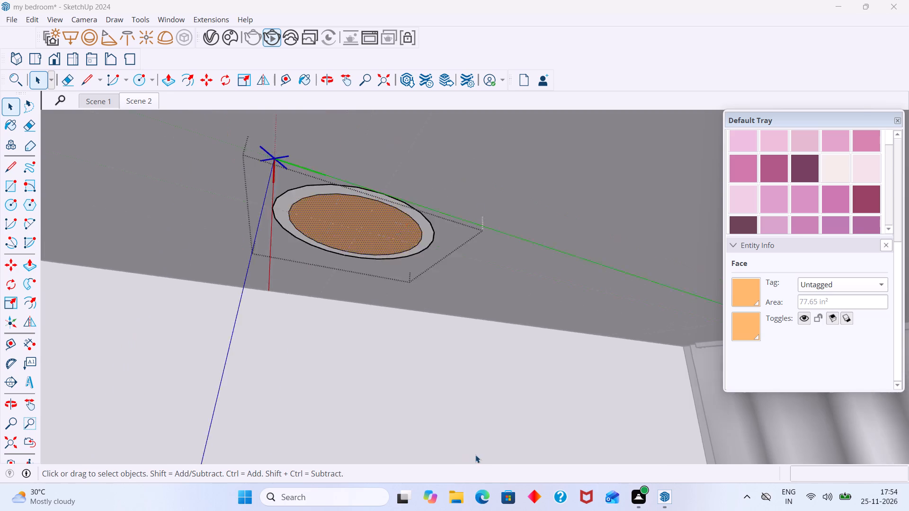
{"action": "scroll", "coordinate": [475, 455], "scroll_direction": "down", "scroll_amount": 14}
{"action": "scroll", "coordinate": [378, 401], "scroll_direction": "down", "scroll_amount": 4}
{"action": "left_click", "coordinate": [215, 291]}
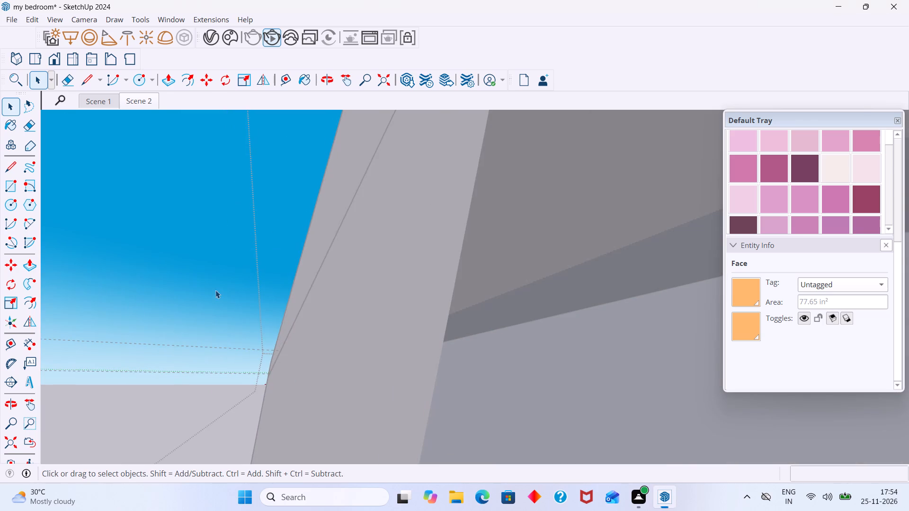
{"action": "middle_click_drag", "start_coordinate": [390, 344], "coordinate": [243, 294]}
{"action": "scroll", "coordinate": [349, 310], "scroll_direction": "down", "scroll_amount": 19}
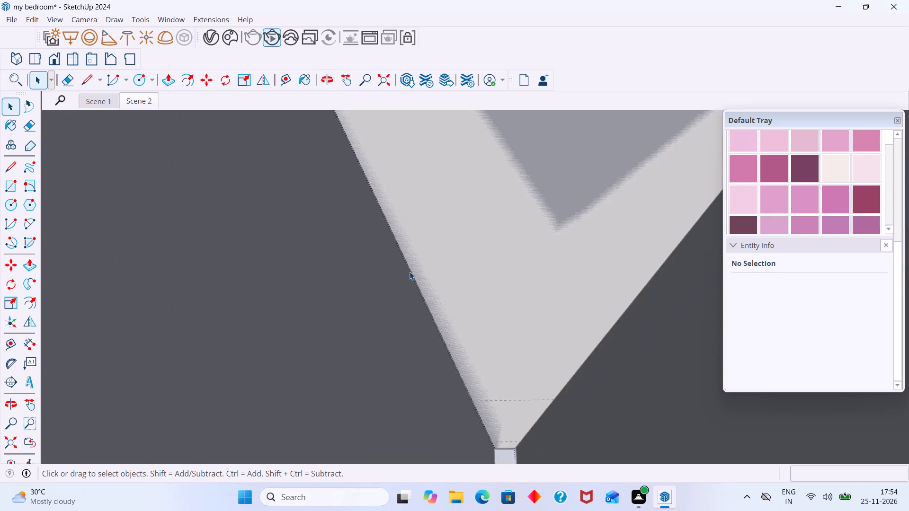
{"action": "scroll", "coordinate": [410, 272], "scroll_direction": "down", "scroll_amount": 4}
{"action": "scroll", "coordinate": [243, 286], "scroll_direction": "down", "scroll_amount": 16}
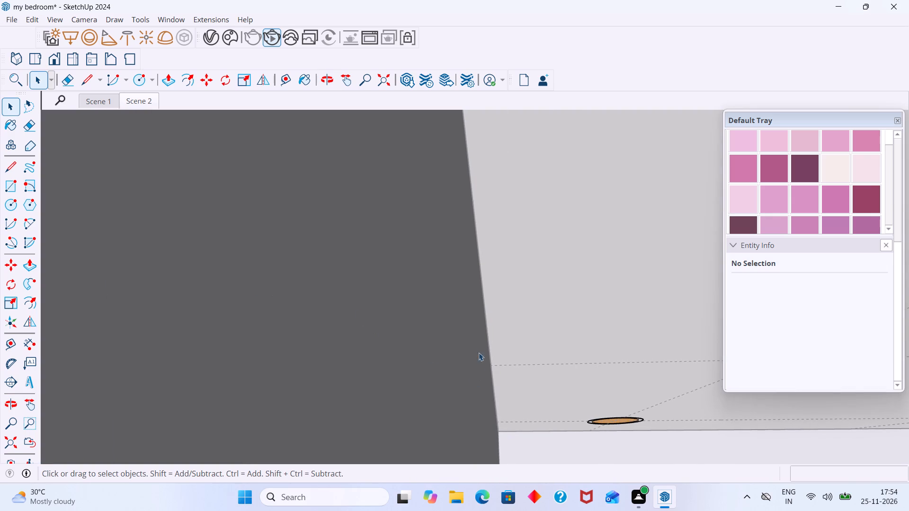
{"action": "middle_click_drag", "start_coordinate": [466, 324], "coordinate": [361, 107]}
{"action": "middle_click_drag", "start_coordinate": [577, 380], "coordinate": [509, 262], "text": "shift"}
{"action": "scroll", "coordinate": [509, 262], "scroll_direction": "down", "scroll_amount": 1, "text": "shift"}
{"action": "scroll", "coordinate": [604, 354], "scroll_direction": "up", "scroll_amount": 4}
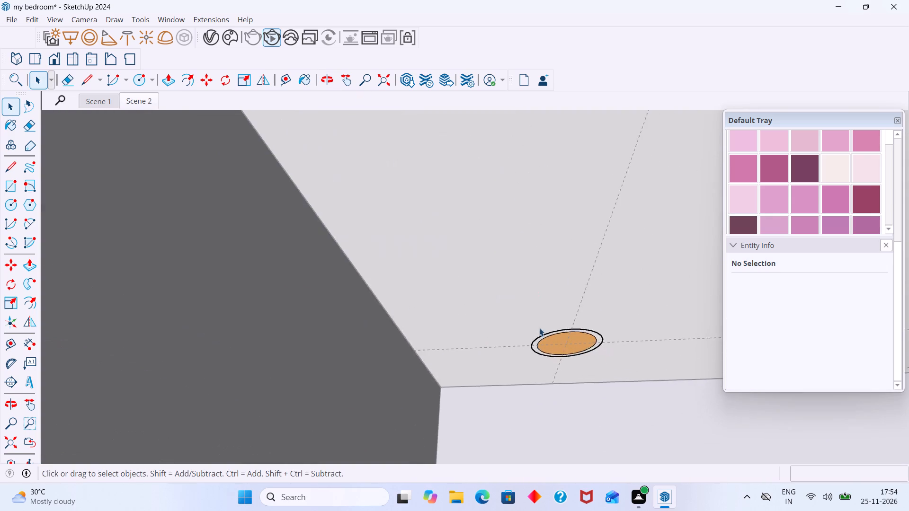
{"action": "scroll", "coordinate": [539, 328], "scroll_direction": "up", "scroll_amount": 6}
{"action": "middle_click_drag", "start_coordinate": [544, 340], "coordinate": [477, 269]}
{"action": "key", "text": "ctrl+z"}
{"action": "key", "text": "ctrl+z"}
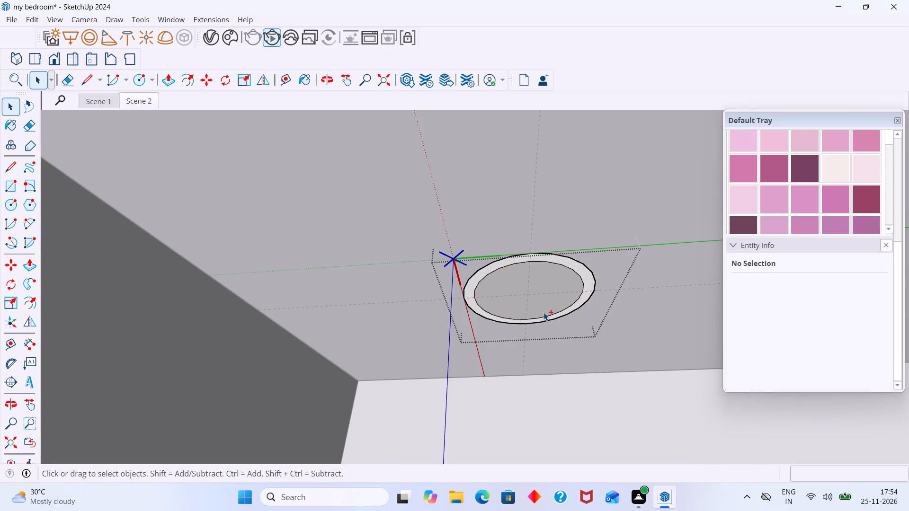
Create an Emissive V-Ray material and apply it to the downlight's inner circular face.
{"action": "scroll", "coordinate": [544, 307], "scroll_direction": "up", "scroll_amount": 7}
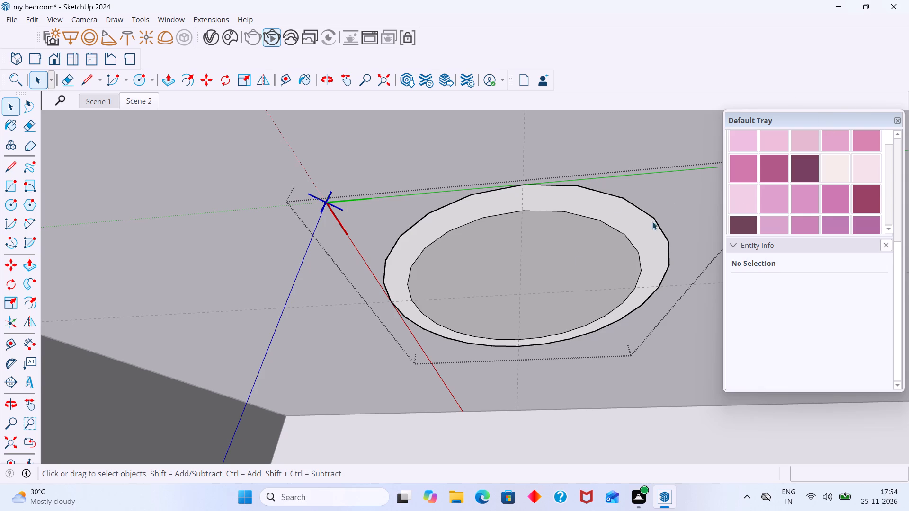
{"action": "left_click", "coordinate": [568, 257]}
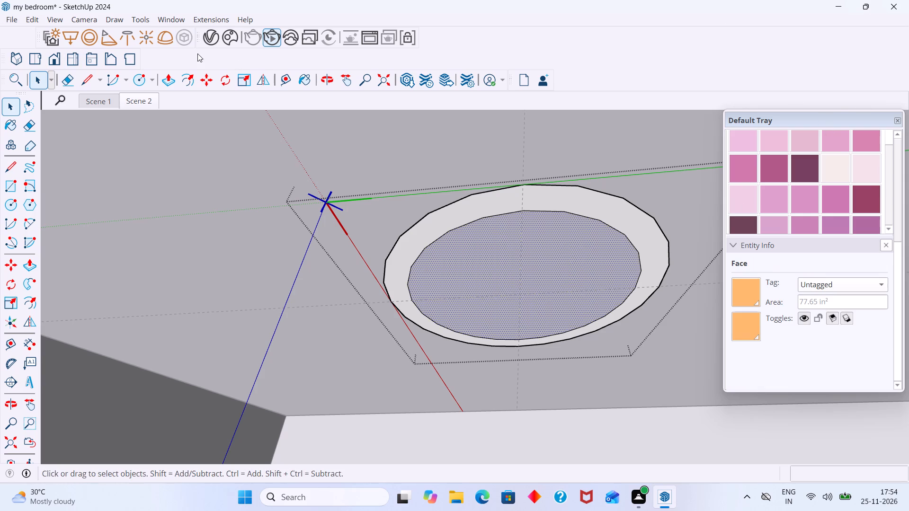
{"action": "left_click", "coordinate": [207, 36]}
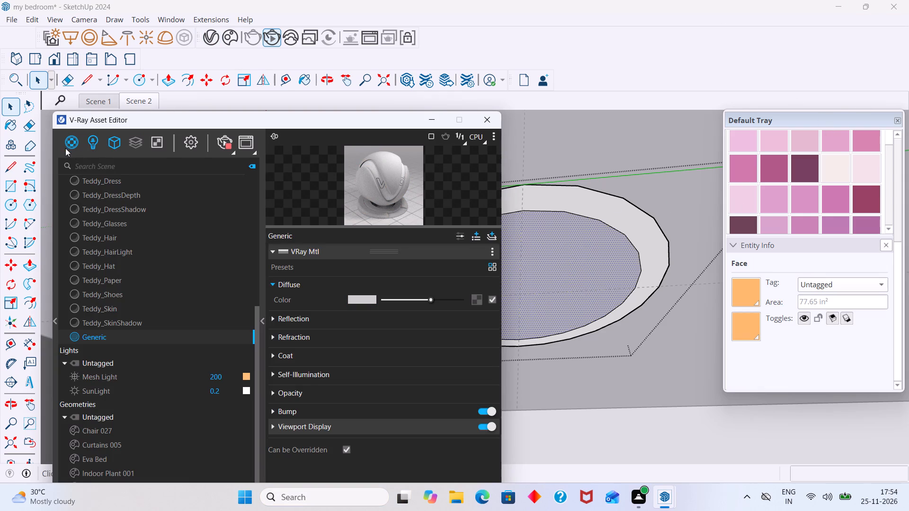
{"action": "right_click", "coordinate": [72, 144]}
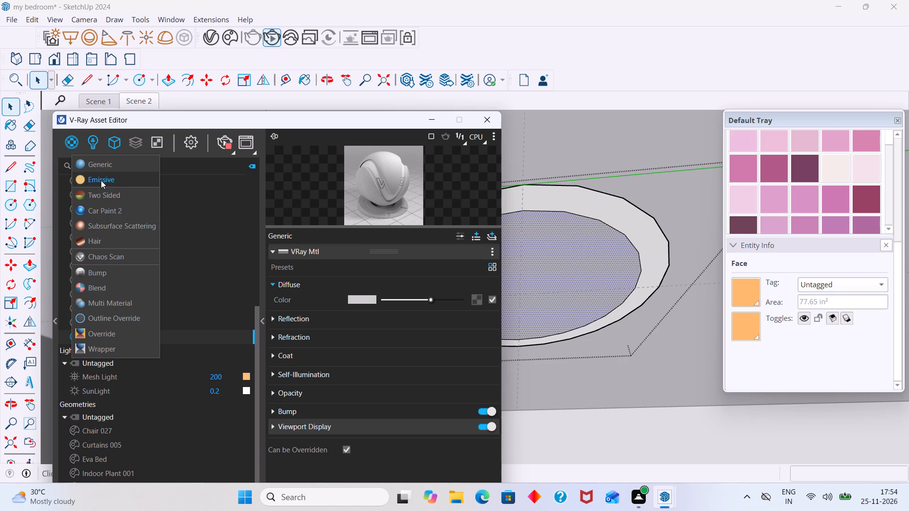
{"action": "left_click", "coordinate": [101, 180]}
{"action": "right_click", "coordinate": [162, 338]}
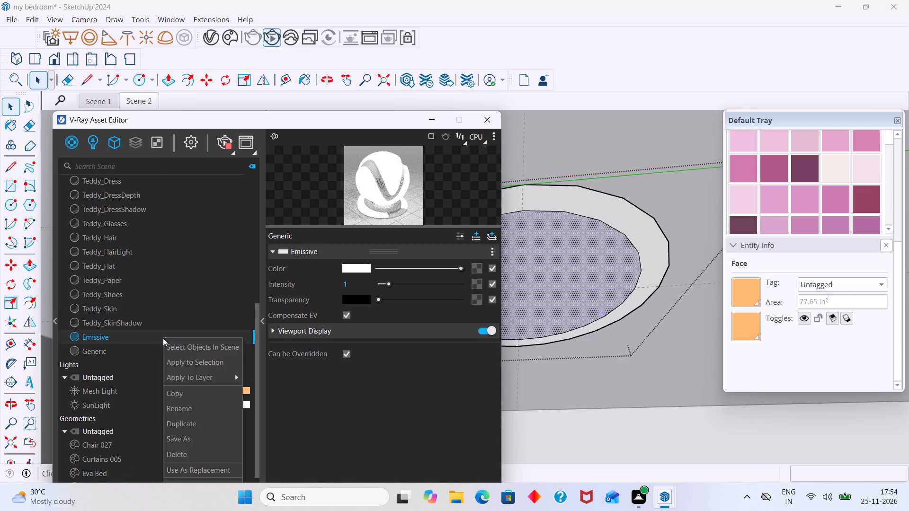
{"action": "left_click", "coordinate": [192, 364]}
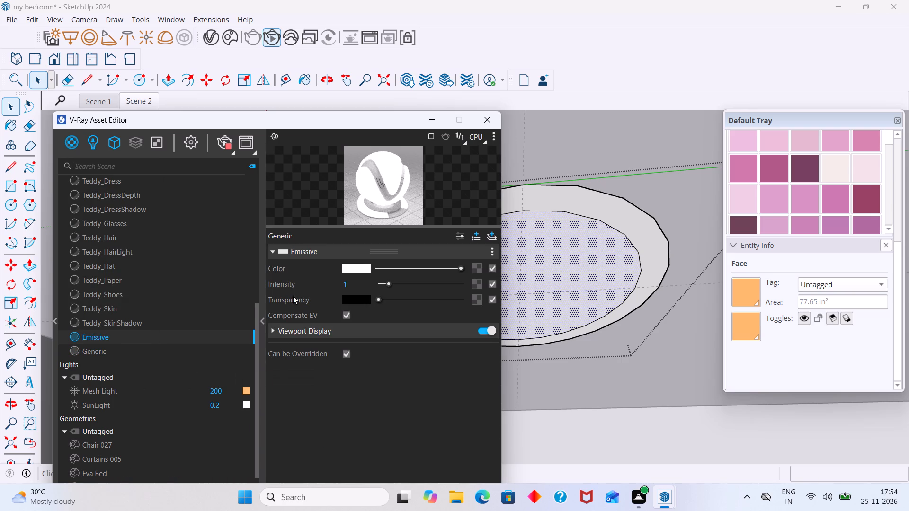
Set the Emissive material's colour temperature to 3150 K.
{"action": "left_click", "coordinate": [359, 271]}
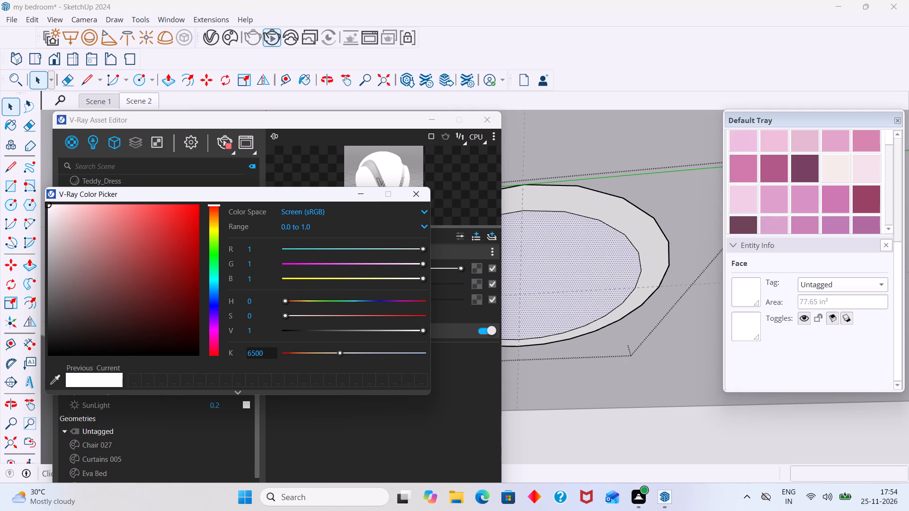
{"action": "left_click", "coordinate": [253, 350]}
{"action": "key", "text": "BackSpace"}
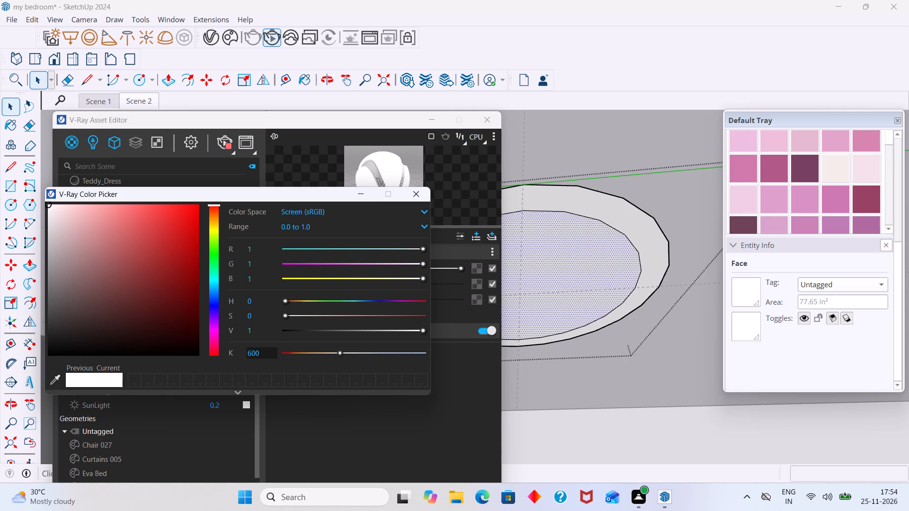
{"action": "left_click", "coordinate": [266, 354]}
{"action": "key", "text": "BackSpace"}
{"action": "key", "text": "BackSpace"}
{"action": "key", "text": "BackSpace"}
{"action": "type", "text": "3150"}
{"action": "key", "text": "Return"}
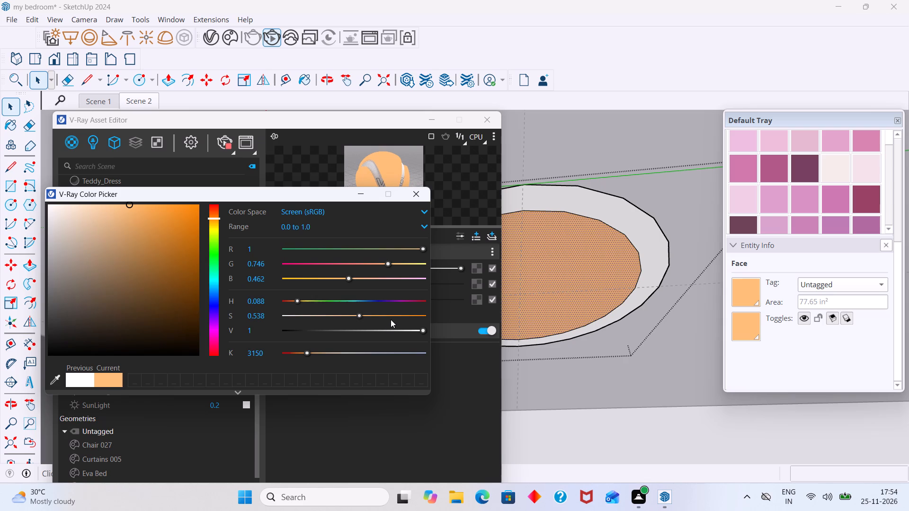
{"action": "key", "text": "Return"}
{"action": "left_click", "coordinate": [420, 194]}
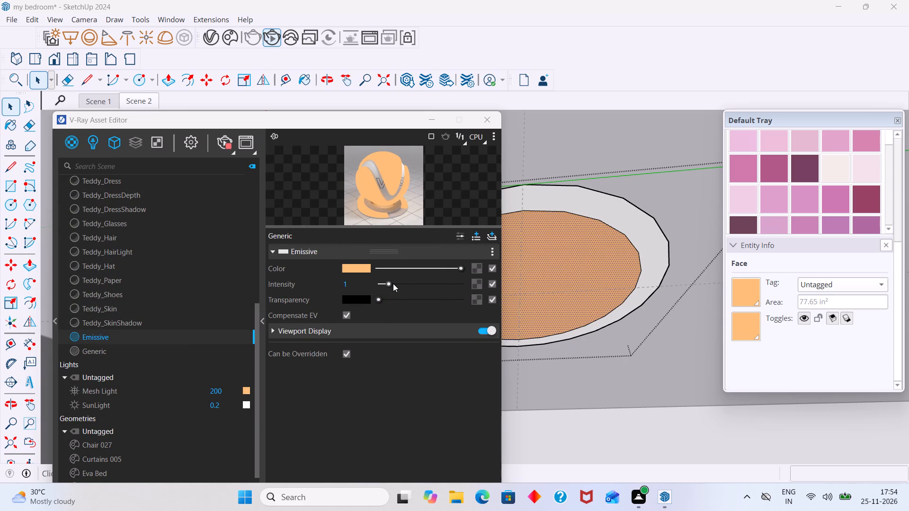
Raise the Emissive material's intensity to 7.2.
{"action": "left_click_drag", "start_coordinate": [392, 283], "coordinate": [435, 289]}
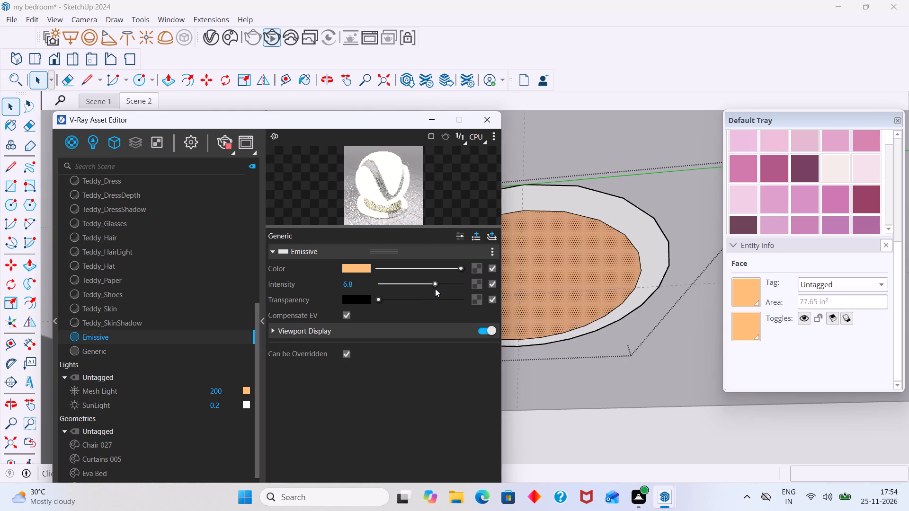
{"action": "left_click_drag", "start_coordinate": [435, 289], "coordinate": [438, 291]}
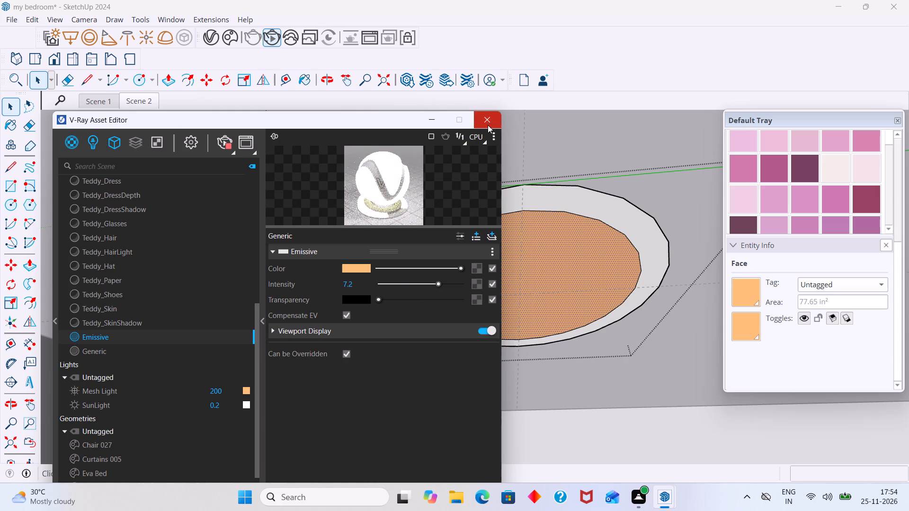
{"action": "left_click", "coordinate": [488, 125]}
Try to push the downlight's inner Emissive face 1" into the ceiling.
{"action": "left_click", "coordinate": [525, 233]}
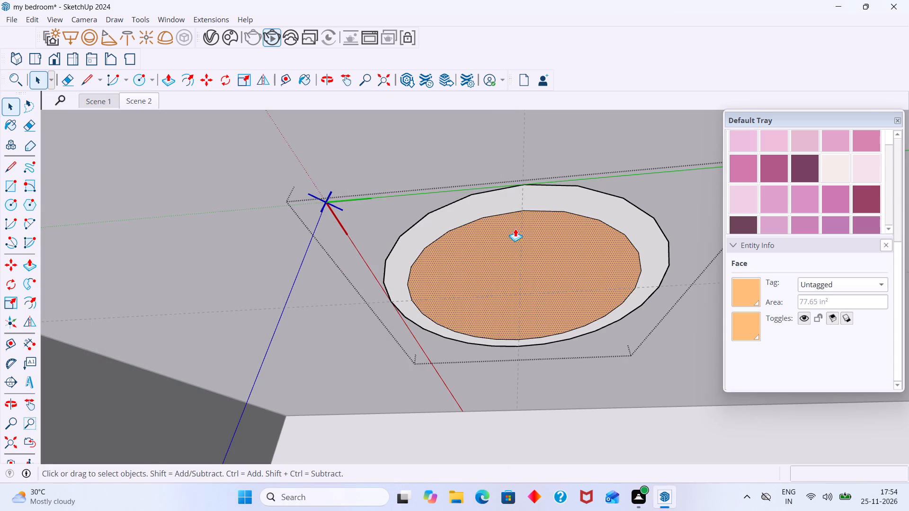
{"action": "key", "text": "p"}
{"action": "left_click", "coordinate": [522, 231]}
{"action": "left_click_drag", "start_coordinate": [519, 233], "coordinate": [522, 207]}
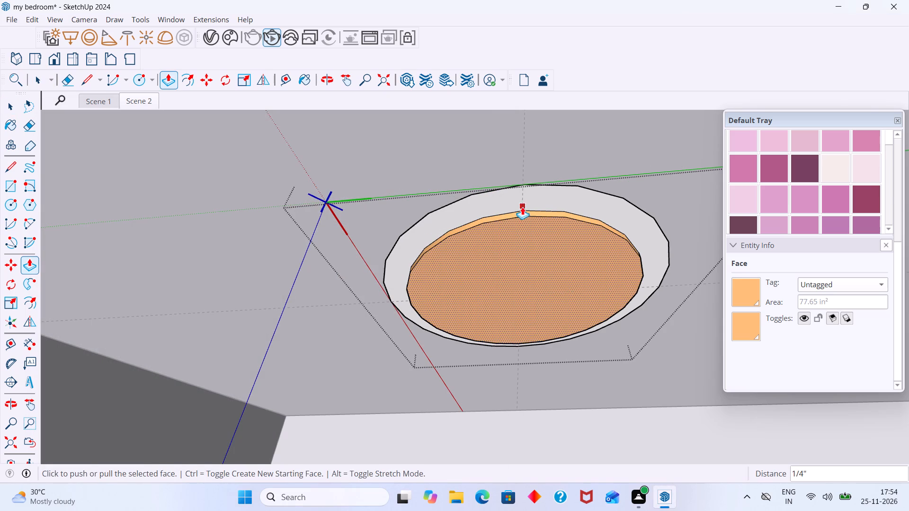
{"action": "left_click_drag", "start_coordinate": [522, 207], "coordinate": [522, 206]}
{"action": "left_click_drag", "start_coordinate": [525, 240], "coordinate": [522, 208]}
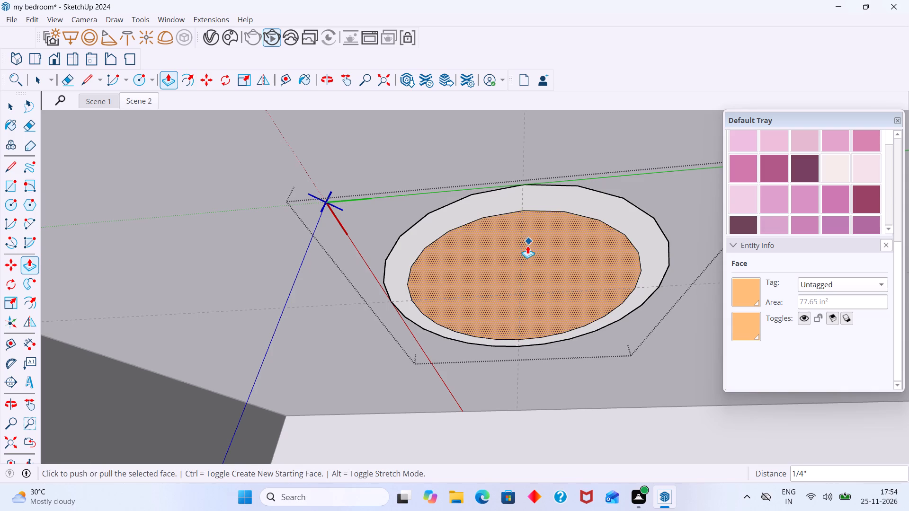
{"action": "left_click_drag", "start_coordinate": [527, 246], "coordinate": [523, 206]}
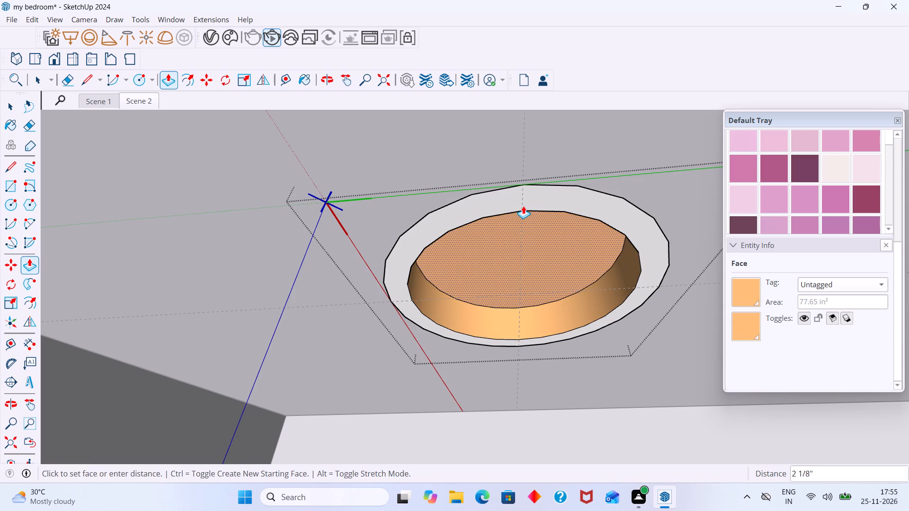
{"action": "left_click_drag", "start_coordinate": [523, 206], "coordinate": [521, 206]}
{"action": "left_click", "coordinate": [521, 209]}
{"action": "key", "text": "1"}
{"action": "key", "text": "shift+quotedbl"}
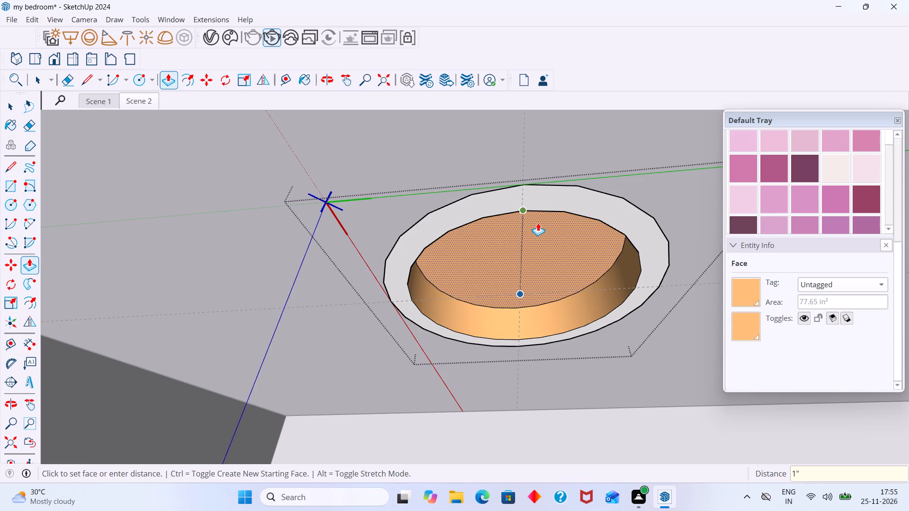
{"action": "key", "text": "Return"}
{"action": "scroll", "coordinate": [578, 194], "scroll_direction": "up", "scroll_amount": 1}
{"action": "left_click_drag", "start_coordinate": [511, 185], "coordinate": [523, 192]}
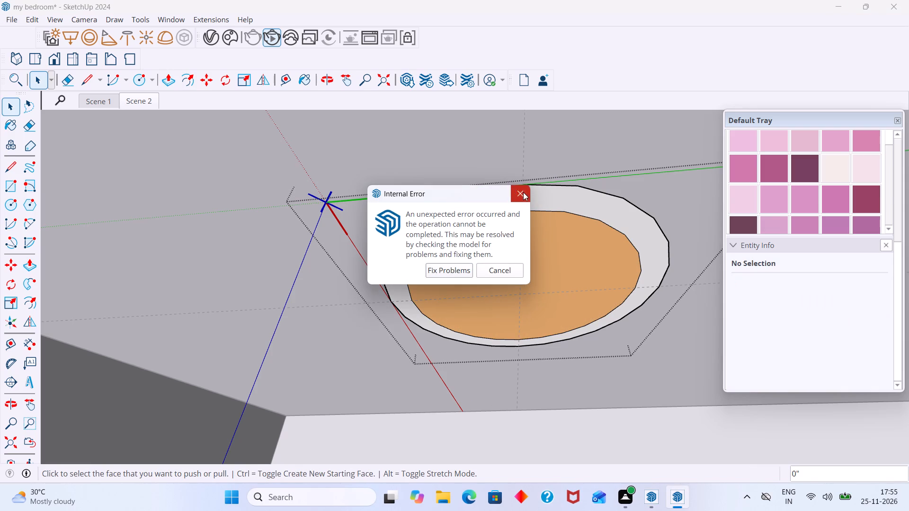
Recess the downlight's inner Emissive face by 1" with Push/Pull.
{"action": "double_click", "coordinate": [509, 249]}
{"action": "key", "text": "p"}
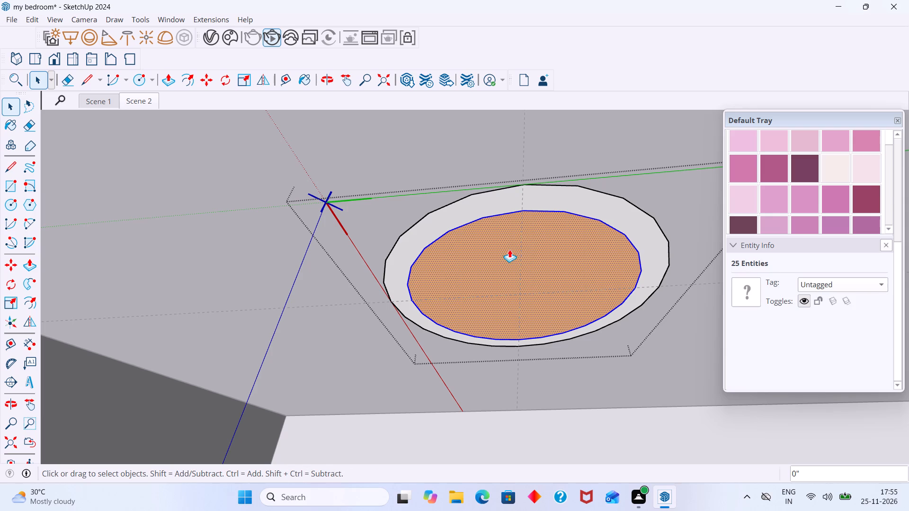
{"action": "left_click", "coordinate": [509, 249]}
{"action": "type", "text": "1\""}
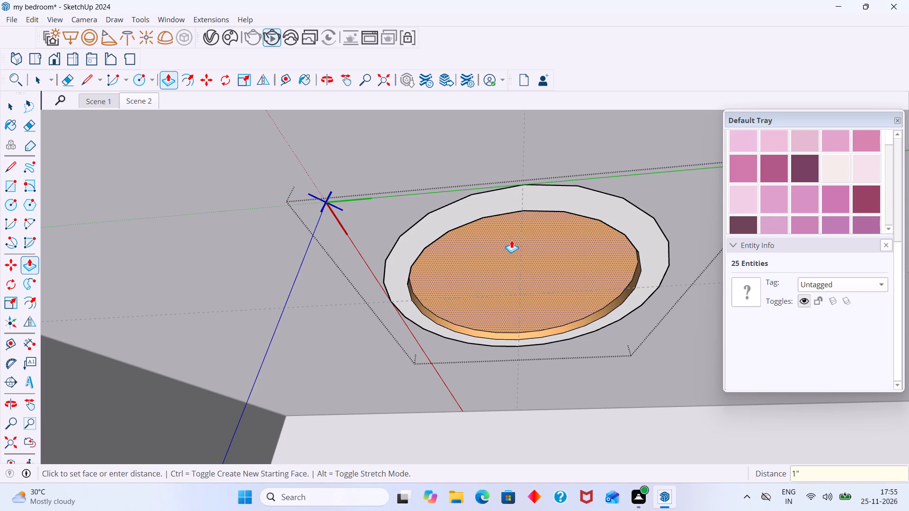
{"action": "key", "text": "Return"}
{"action": "key", "text": "space"}
Restart the V-Ray interactive render on a close view of the recessed downlight and check it in the enlarged frame buffer.
{"action": "scroll", "coordinate": [497, 255], "scroll_direction": "down", "scroll_amount": 20}
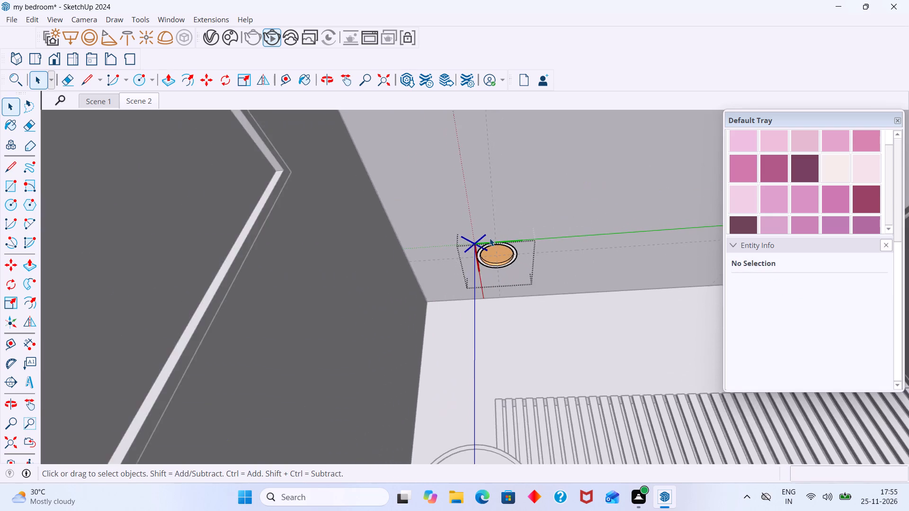
{"action": "scroll", "coordinate": [490, 238], "scroll_direction": "down", "scroll_amount": 15}
{"action": "scroll", "coordinate": [251, 106], "scroll_direction": "down", "scroll_amount": 2}
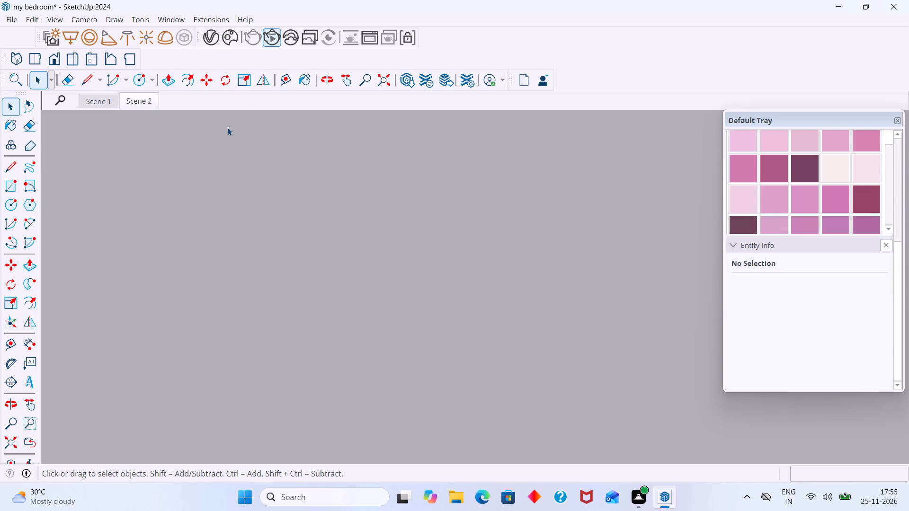
{"action": "left_click", "coordinate": [145, 103]}
{"action": "scroll", "coordinate": [485, 303], "scroll_direction": "up", "scroll_amount": 1}
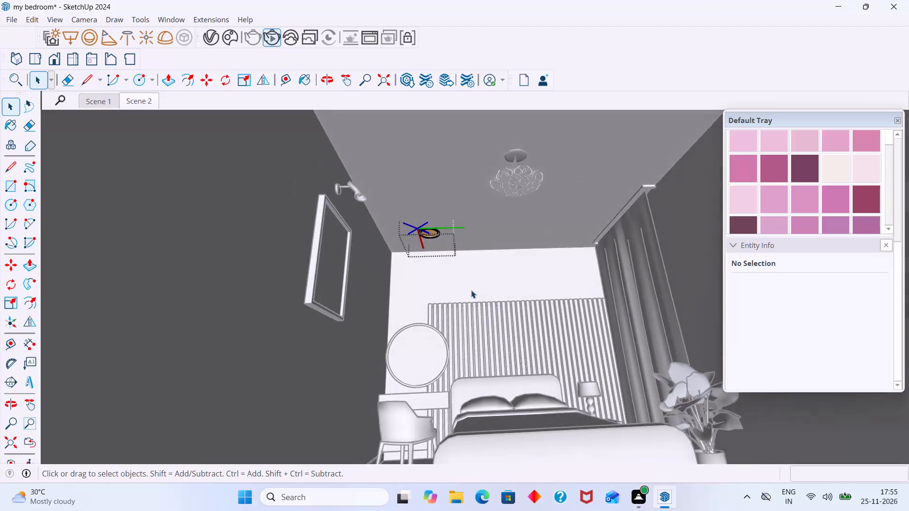
{"action": "scroll", "coordinate": [353, 220], "scroll_direction": "up", "scroll_amount": 1}
{"action": "middle_click_drag", "start_coordinate": [353, 216], "coordinate": [360, 167]}
{"action": "scroll", "coordinate": [346, 211], "scroll_direction": "up", "scroll_amount": 20}
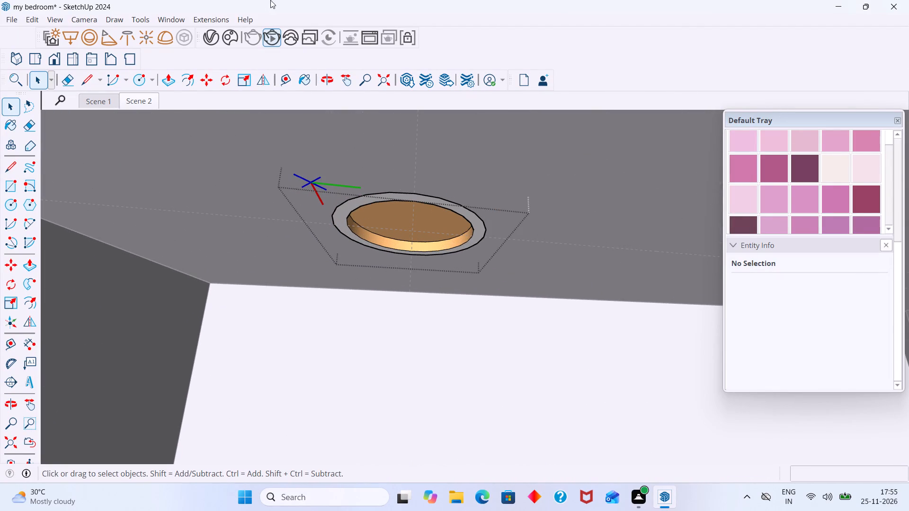
{"action": "left_click", "coordinate": [216, 37]}
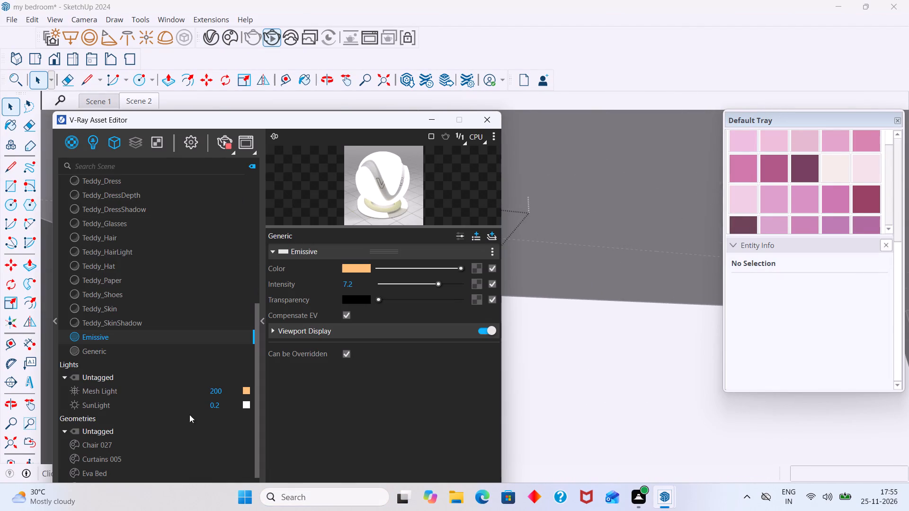
{"action": "left_click", "coordinate": [94, 146]}
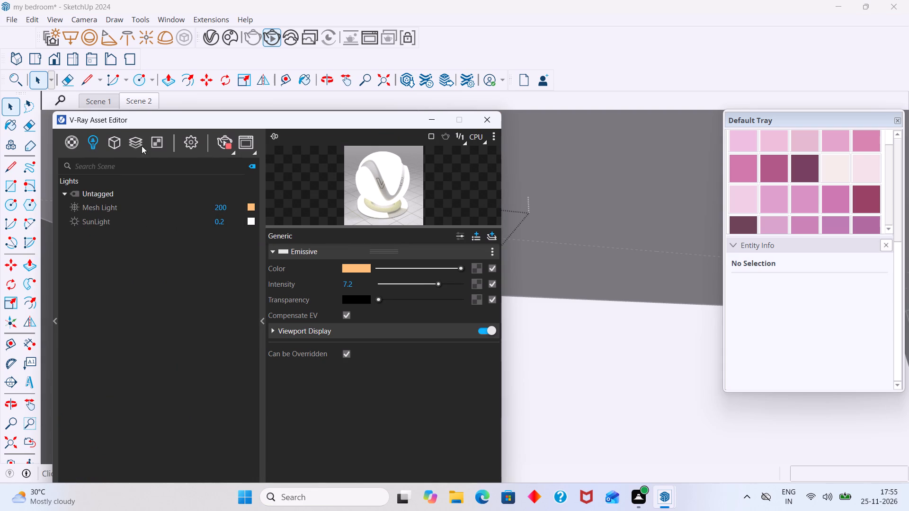
{"action": "left_click", "coordinate": [227, 145]}
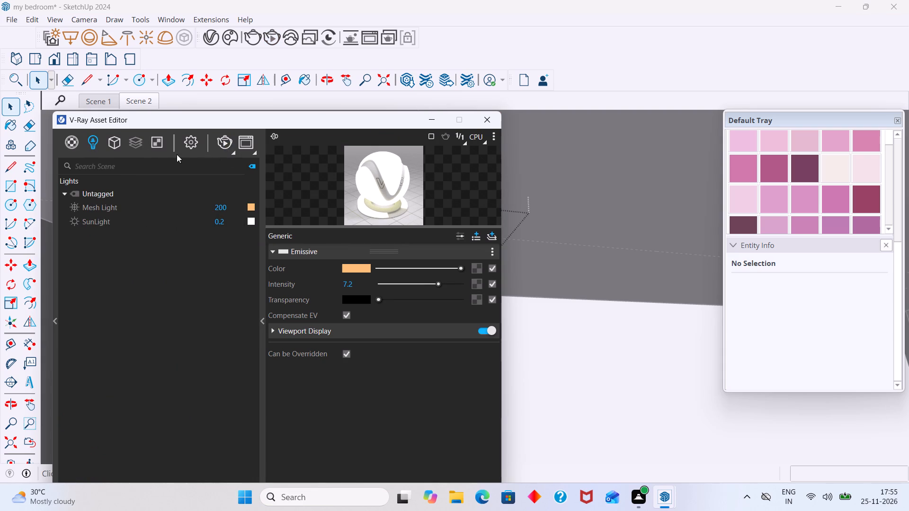
{"action": "left_click", "coordinate": [221, 144]}
{"action": "left_click_drag", "start_coordinate": [618, 246], "coordinate": [554, 181]}
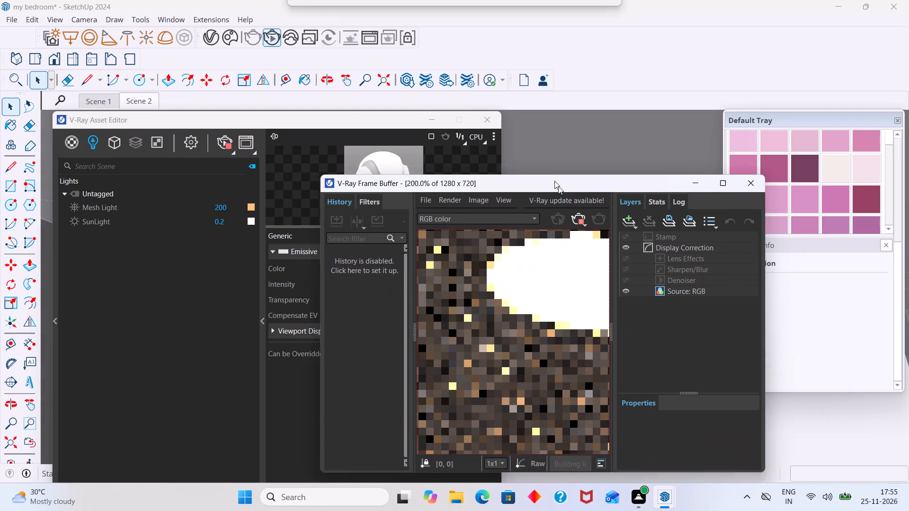
{"action": "left_click_drag", "start_coordinate": [554, 181], "coordinate": [534, 134]}
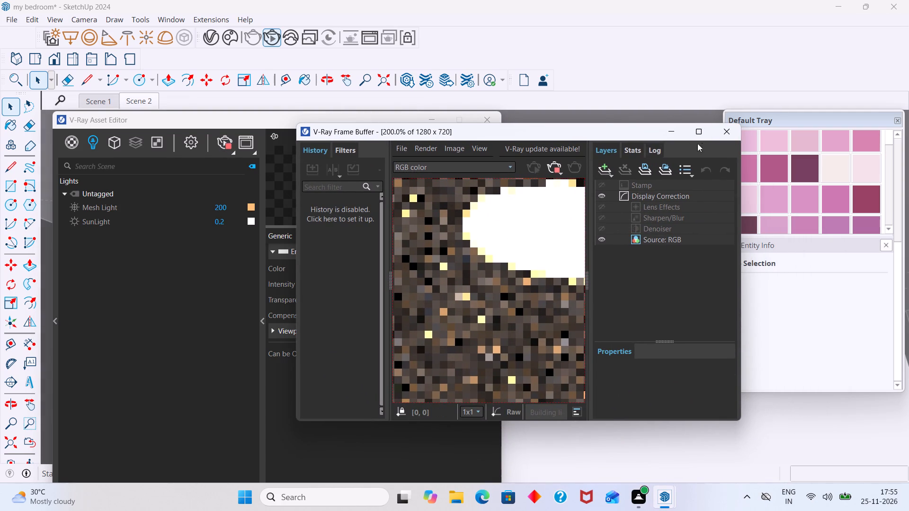
{"action": "left_click", "coordinate": [697, 133]}
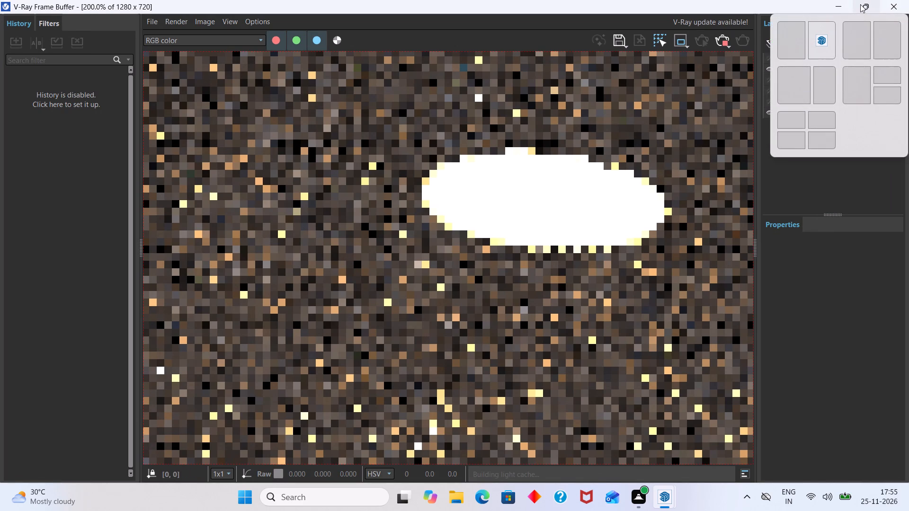
{"action": "left_click", "coordinate": [842, 4]}
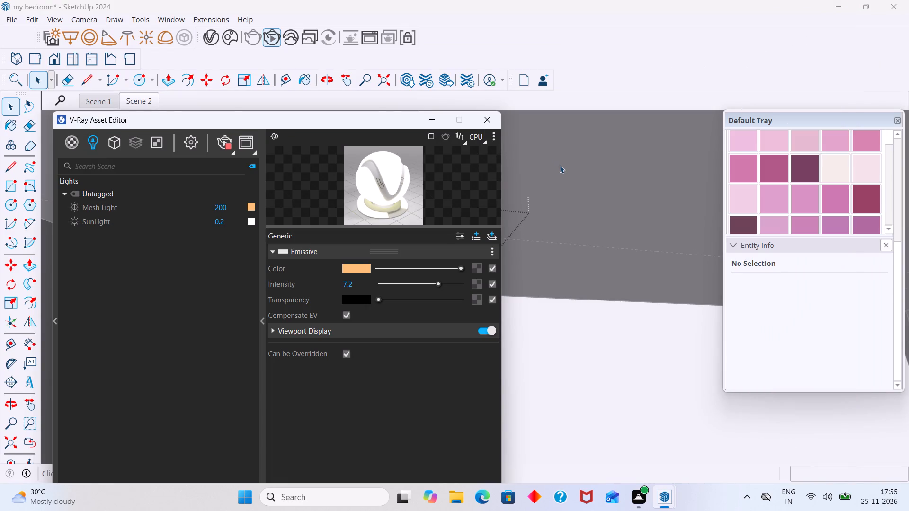
Stop the running interactive render and close the V-Ray Asset Editor.
{"action": "scroll", "coordinate": [561, 169], "scroll_direction": "down", "scroll_amount": 19}
{"action": "scroll", "coordinate": [575, 180], "scroll_direction": "up", "scroll_amount": 3}
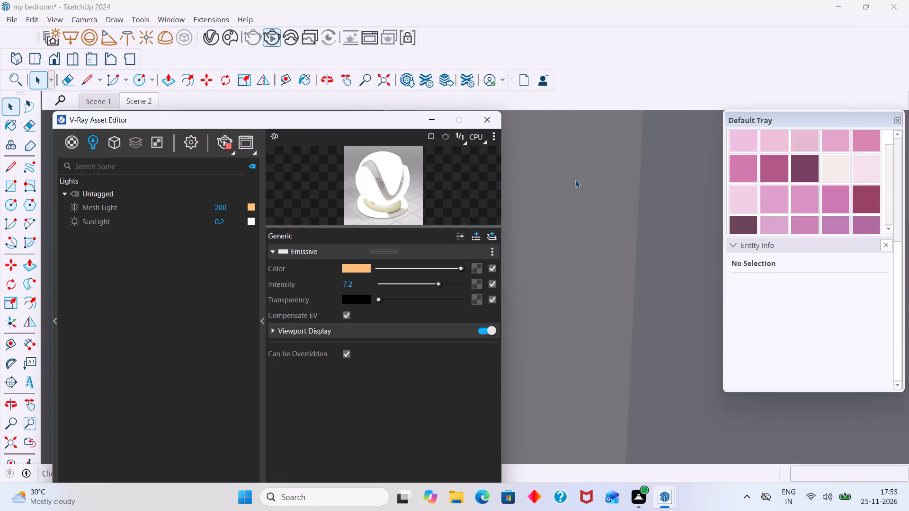
{"action": "left_click", "coordinate": [227, 146]}
{"action": "left_click", "coordinate": [491, 124]}
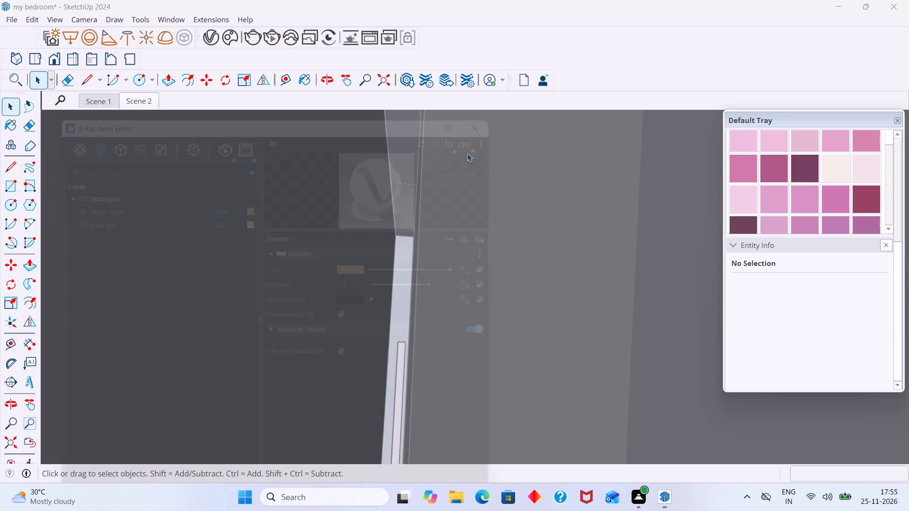
Start a V-Ray interactive render of the bedroom seen through its open front, with the ceiling lights in view, and enlarge the frame buffer.
{"action": "scroll", "coordinate": [499, 188], "scroll_direction": "down", "scroll_amount": 4}
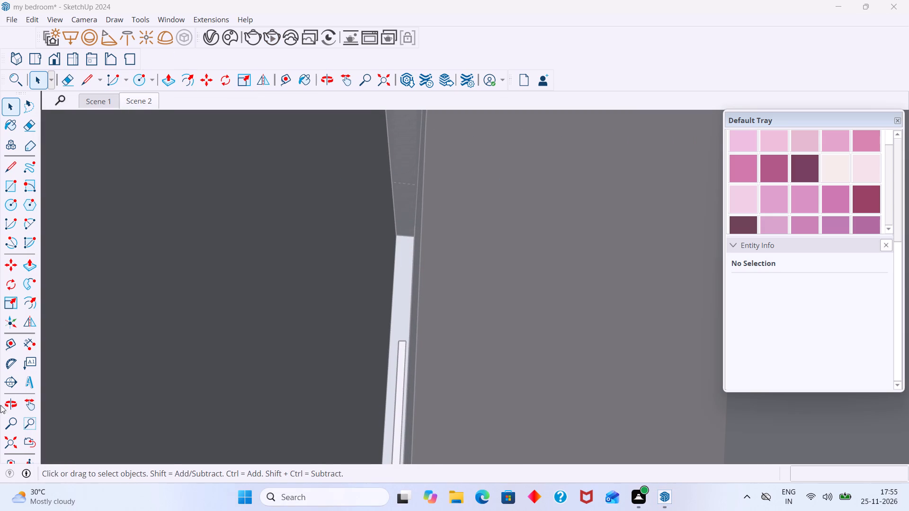
{"action": "left_click", "coordinate": [9, 440]}
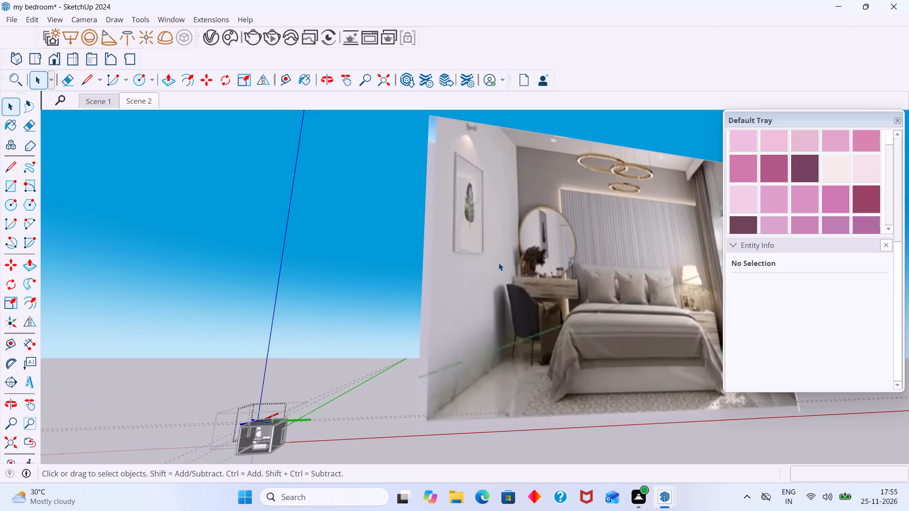
{"action": "scroll", "coordinate": [258, 437], "scroll_direction": "up", "scroll_amount": 9}
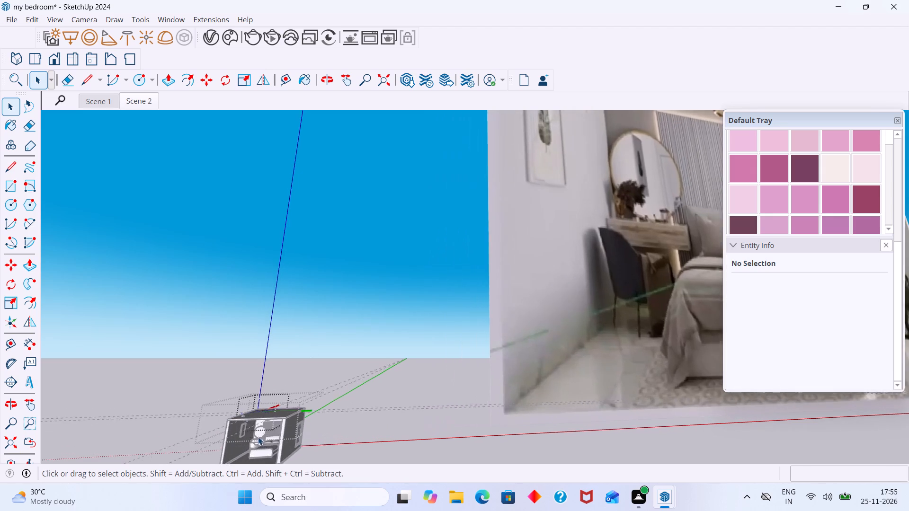
{"action": "scroll", "coordinate": [258, 437], "scroll_direction": "up", "scroll_amount": 5}
{"action": "middle_click_drag", "start_coordinate": [261, 438], "coordinate": [307, 388]}
{"action": "scroll", "coordinate": [289, 425], "scroll_direction": "up", "scroll_amount": 1}
{"action": "scroll", "coordinate": [225, 417], "scroll_direction": "up", "scroll_amount": 7}
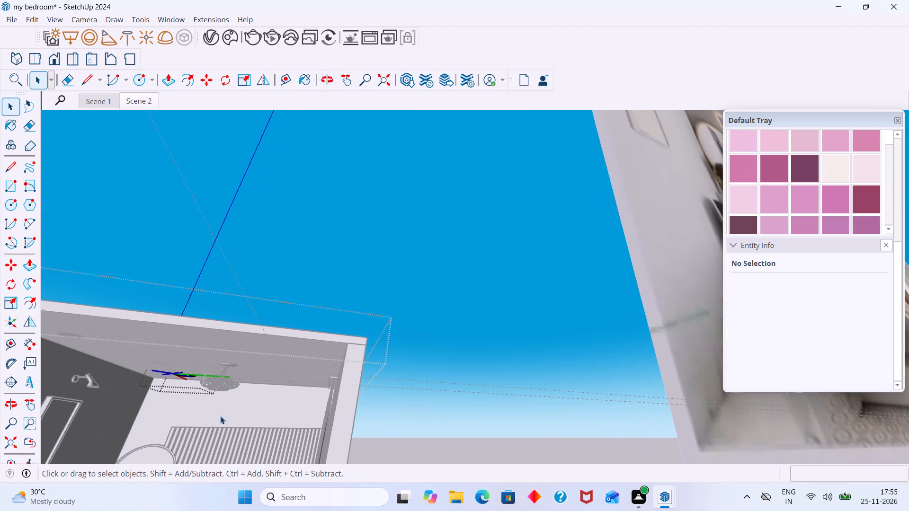
{"action": "middle_click_drag", "start_coordinate": [220, 416], "coordinate": [247, 425]}
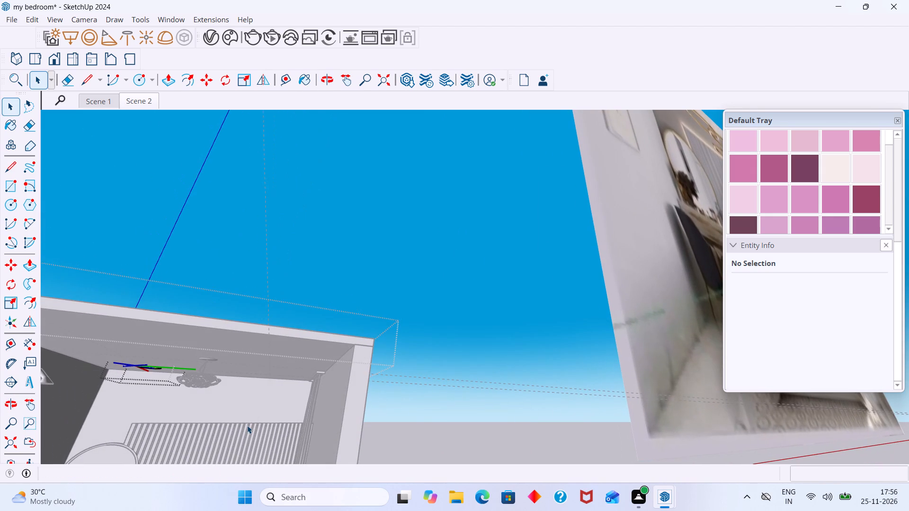
{"action": "middle_click_drag", "start_coordinate": [247, 425], "coordinate": [343, 350], "text": "shift"}
{"action": "scroll", "coordinate": [339, 345], "scroll_direction": "down", "scroll_amount": 3}
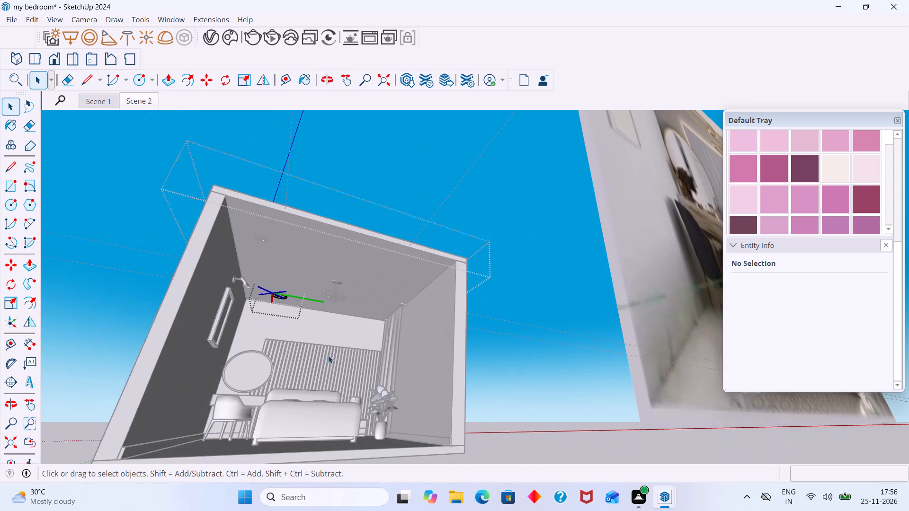
{"action": "middle_click_drag", "start_coordinate": [327, 359], "coordinate": [375, 350], "text": "shift"}
{"action": "scroll", "coordinate": [372, 349], "scroll_direction": "down", "scroll_amount": 1}
{"action": "middle_click_drag", "start_coordinate": [369, 349], "coordinate": [323, 370]}
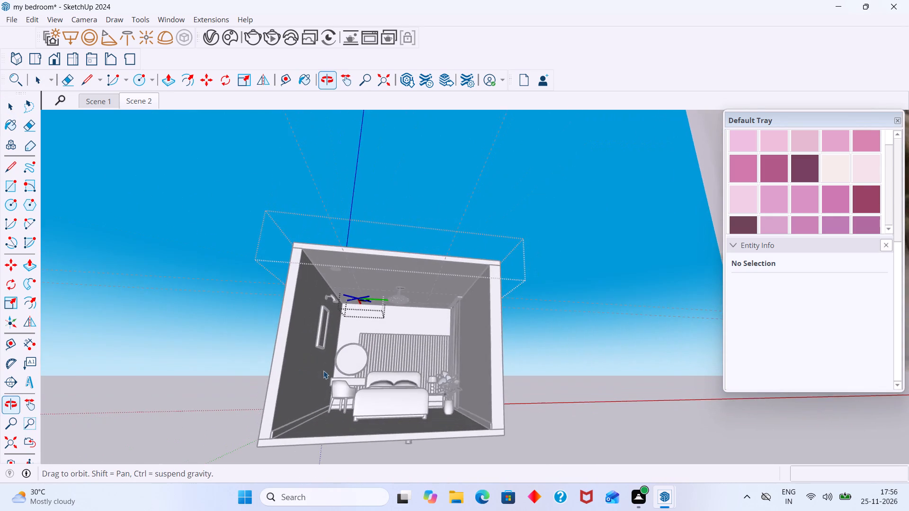
{"action": "middle_click_drag", "start_coordinate": [323, 370], "coordinate": [300, 379]}
{"action": "scroll", "coordinate": [366, 329], "scroll_direction": "up", "scroll_amount": 4}
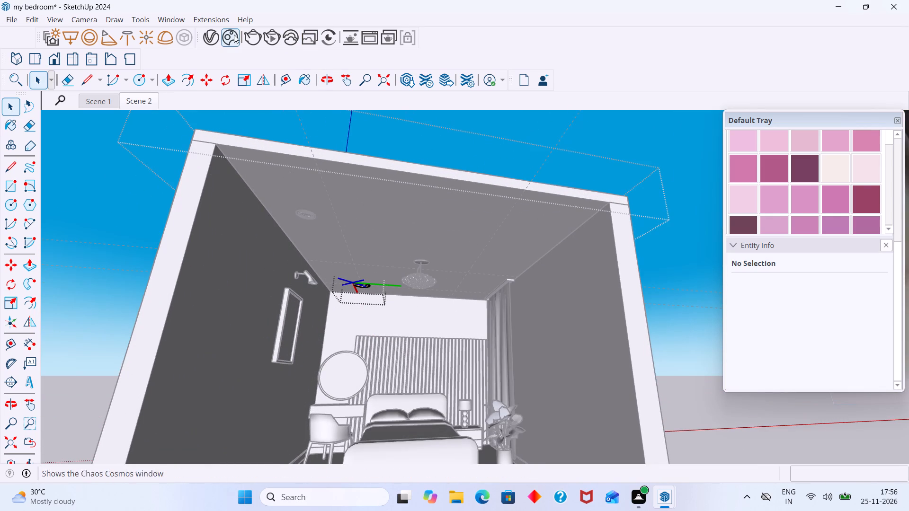
{"action": "left_click", "coordinate": [273, 40]}
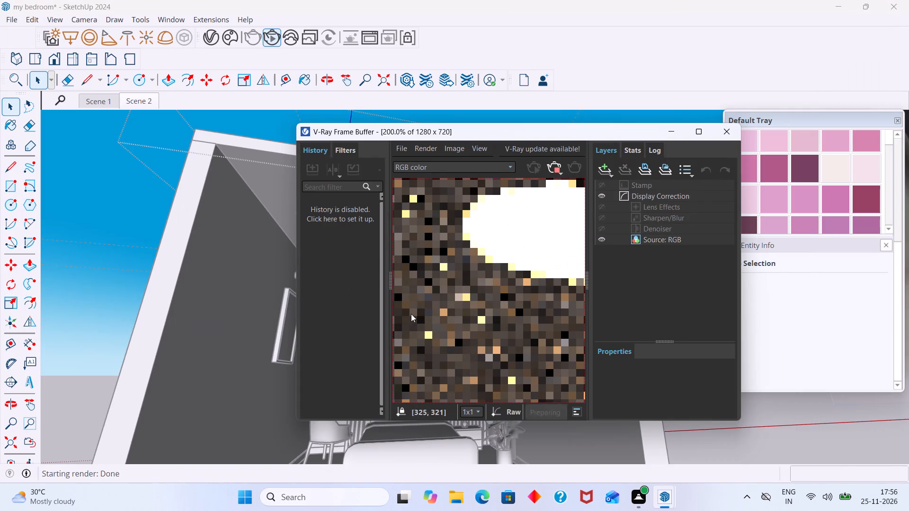
{"action": "left_click", "coordinate": [699, 130]}
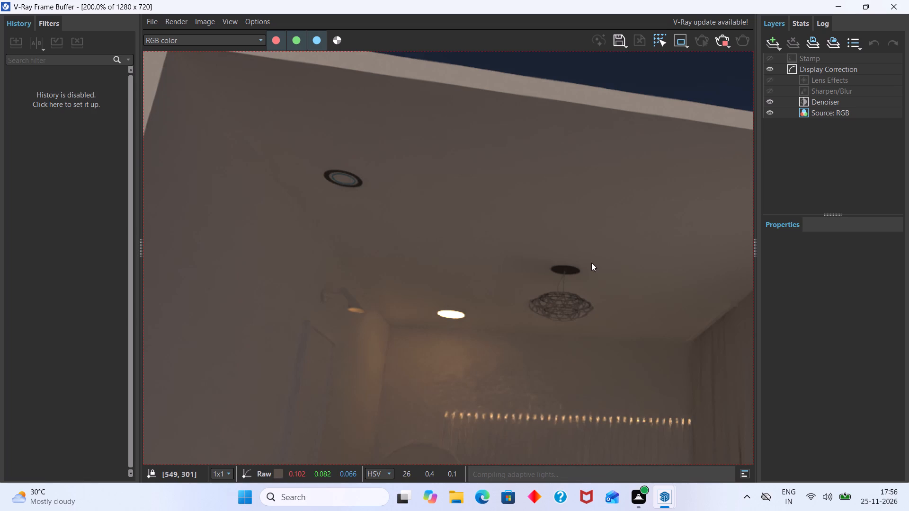
Examine the downlight's glow and the ceiling and back-wall lighting in the render, both close up and in full frame.
{"action": "scroll", "coordinate": [427, 272], "scroll_direction": "down", "scroll_amount": 7}
{"action": "scroll", "coordinate": [472, 270], "scroll_direction": "up", "scroll_amount": 2}
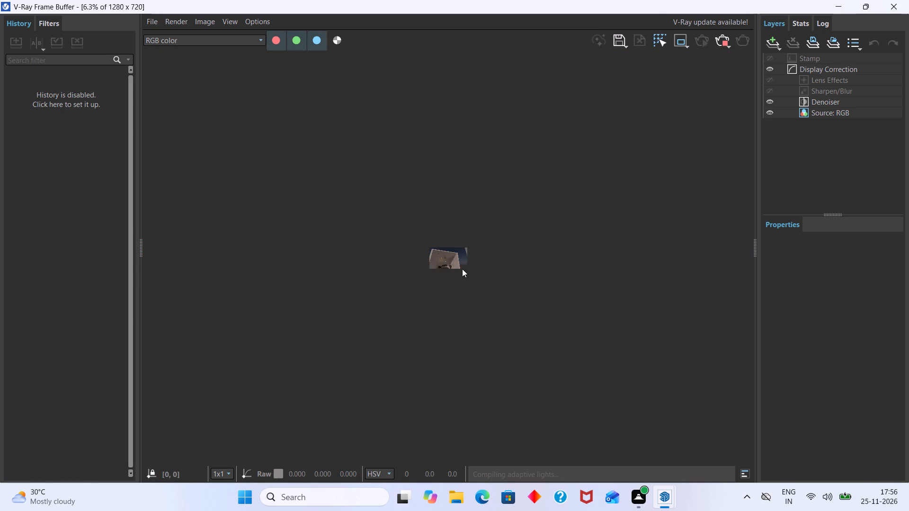
{"action": "scroll", "coordinate": [462, 269], "scroll_direction": "up", "scroll_amount": 5}
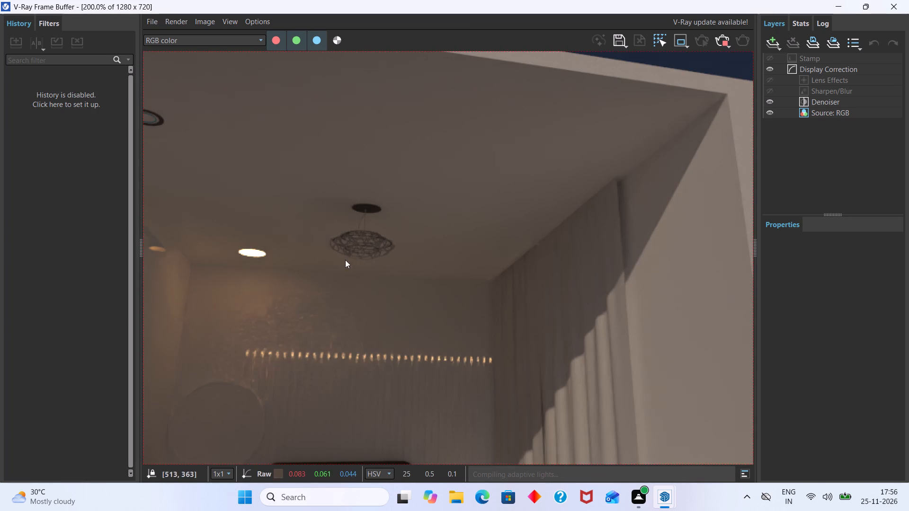
{"action": "scroll", "coordinate": [261, 251], "scroll_direction": "up", "scroll_amount": 2}
{"action": "scroll", "coordinate": [261, 251], "scroll_direction": "down", "scroll_amount": 4}
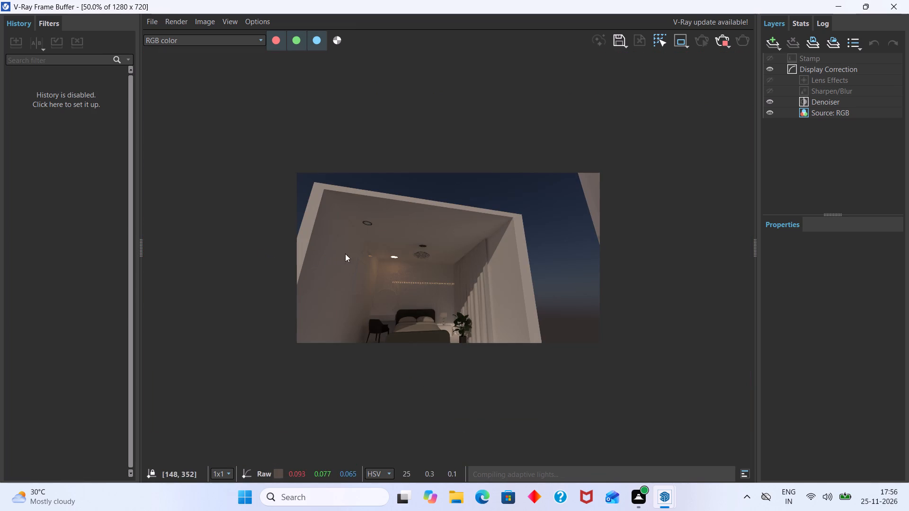
Close the frame buffer and undo the ceiling downlight's recess and the warm Emissive material on its inner face.
{"action": "left_click", "coordinate": [898, 7]}
{"action": "middle_click_drag", "start_coordinate": [270, 269], "coordinate": [261, 335]}
{"action": "scroll", "coordinate": [297, 288], "scroll_direction": "down", "scroll_amount": 6}
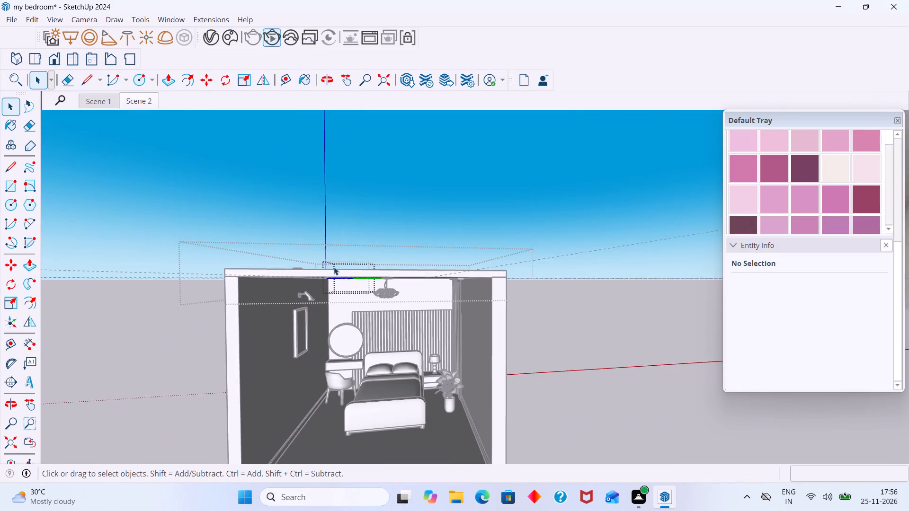
{"action": "left_click", "coordinate": [499, 207]}
{"action": "scroll", "coordinate": [339, 264], "scroll_direction": "up", "scroll_amount": 4}
{"action": "middle_click_drag", "start_coordinate": [321, 263], "coordinate": [349, 222]}
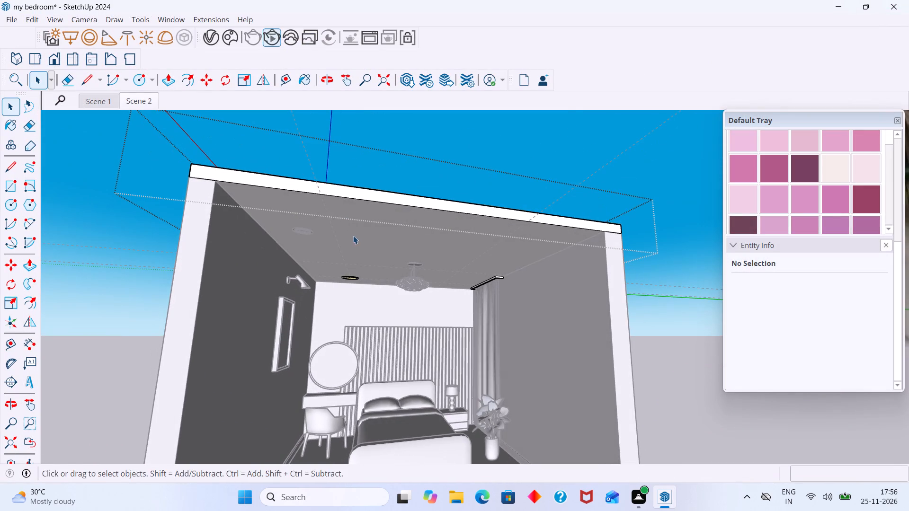
{"action": "middle_click_drag", "start_coordinate": [353, 236], "coordinate": [394, 190]}
{"action": "scroll", "coordinate": [386, 238], "scroll_direction": "up", "scroll_amount": 14}
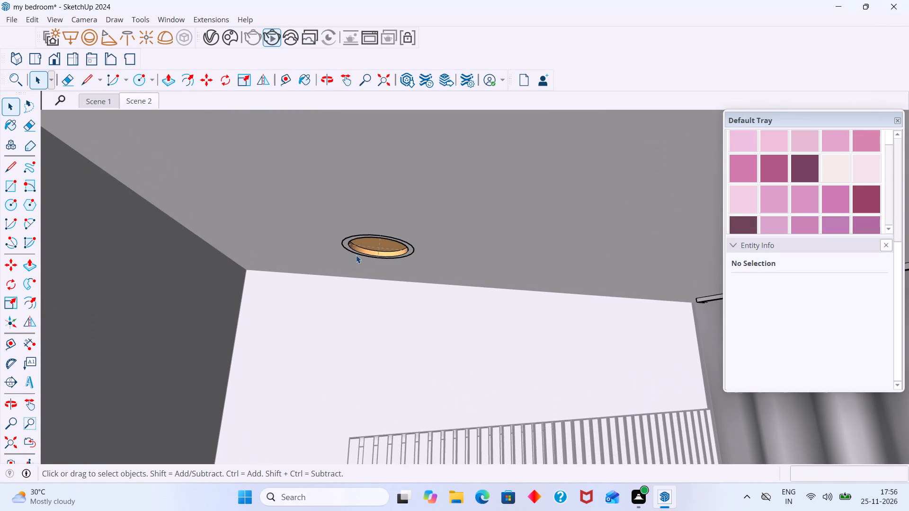
{"action": "key", "text": "ctrl+z"}
{"action": "key", "text": "ctrl+z"}
{"action": "key", "text": "ctrl+z"}
{"action": "key", "text": "ctrl+z"}
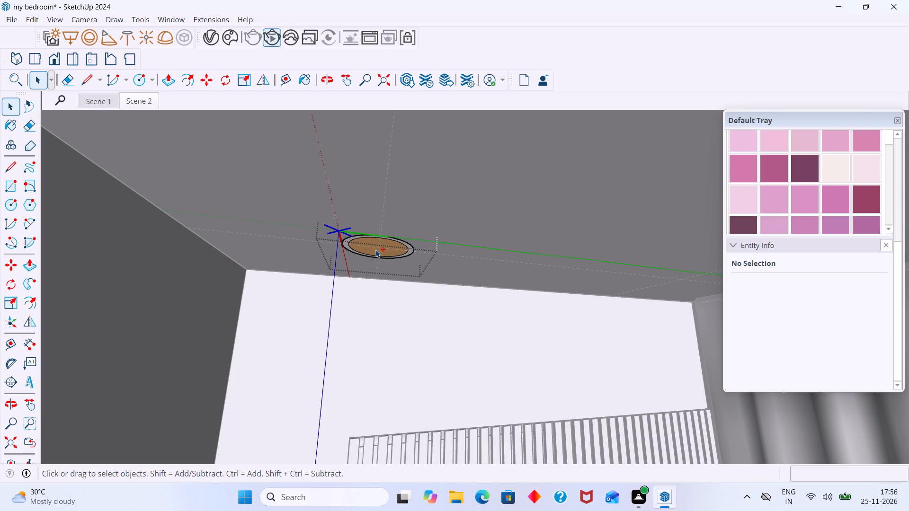
{"action": "key", "text": "ctrl+z"}
{"action": "key", "text": "ctrl+z"}
{"action": "key", "text": "ctrl+z"}
{"action": "key", "text": "ctrl+z"}
{"action": "key", "text": "ctrl+z"}
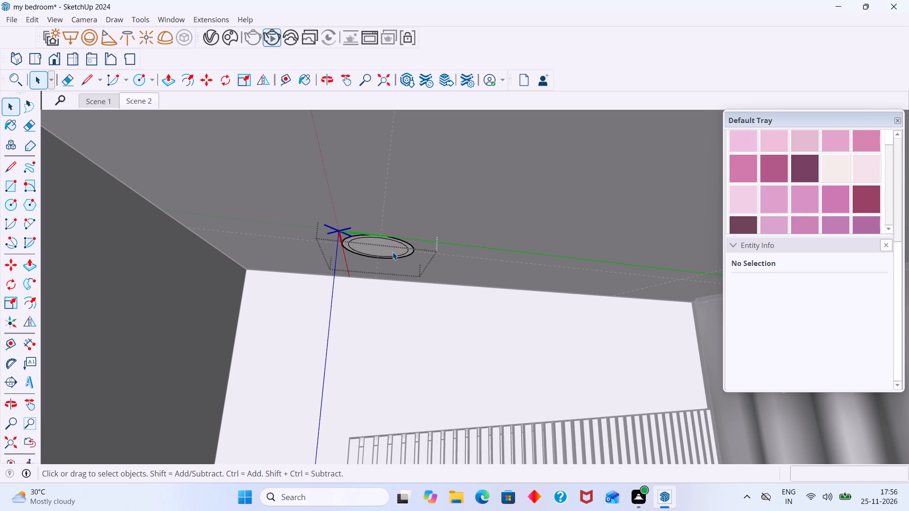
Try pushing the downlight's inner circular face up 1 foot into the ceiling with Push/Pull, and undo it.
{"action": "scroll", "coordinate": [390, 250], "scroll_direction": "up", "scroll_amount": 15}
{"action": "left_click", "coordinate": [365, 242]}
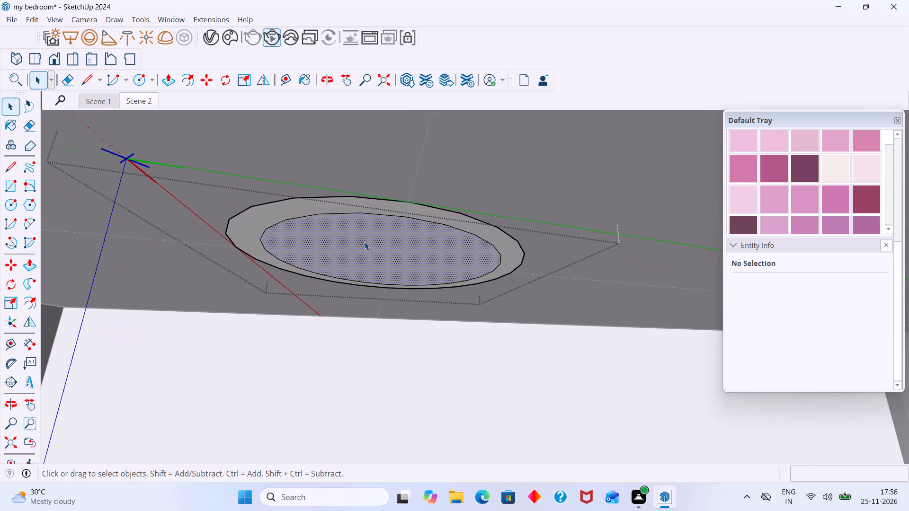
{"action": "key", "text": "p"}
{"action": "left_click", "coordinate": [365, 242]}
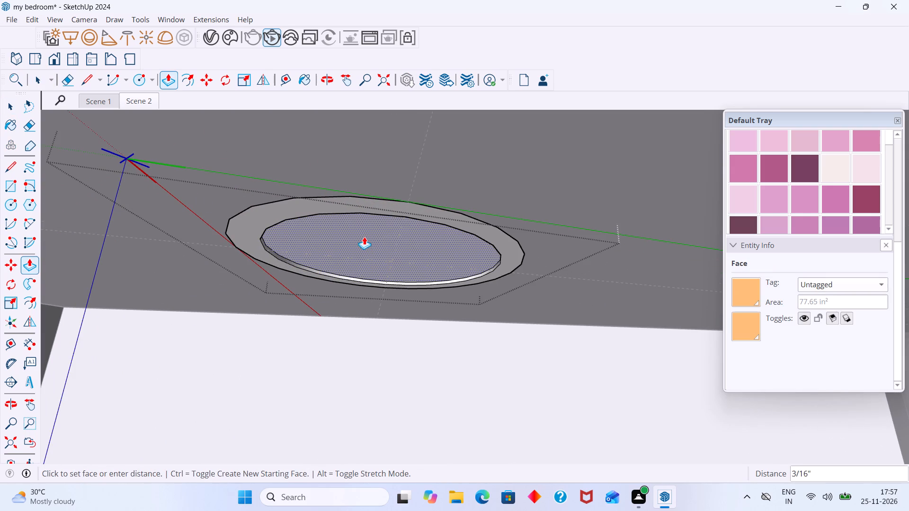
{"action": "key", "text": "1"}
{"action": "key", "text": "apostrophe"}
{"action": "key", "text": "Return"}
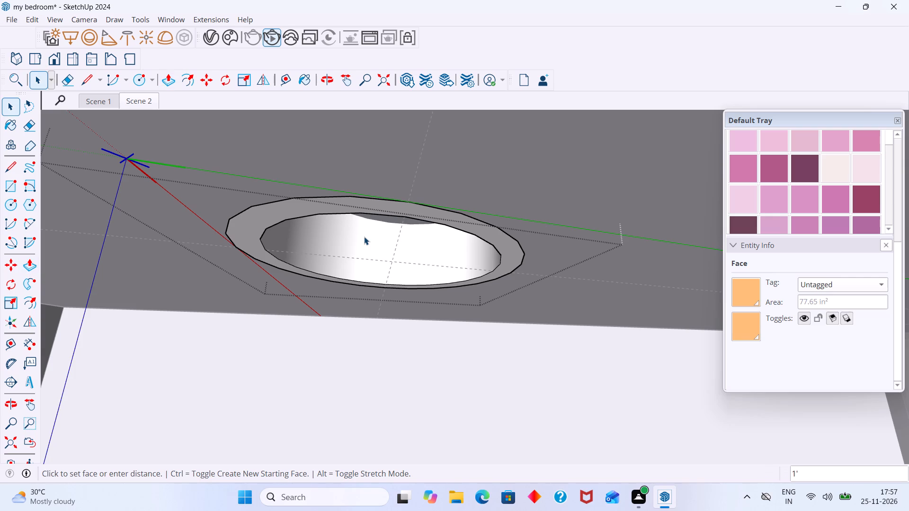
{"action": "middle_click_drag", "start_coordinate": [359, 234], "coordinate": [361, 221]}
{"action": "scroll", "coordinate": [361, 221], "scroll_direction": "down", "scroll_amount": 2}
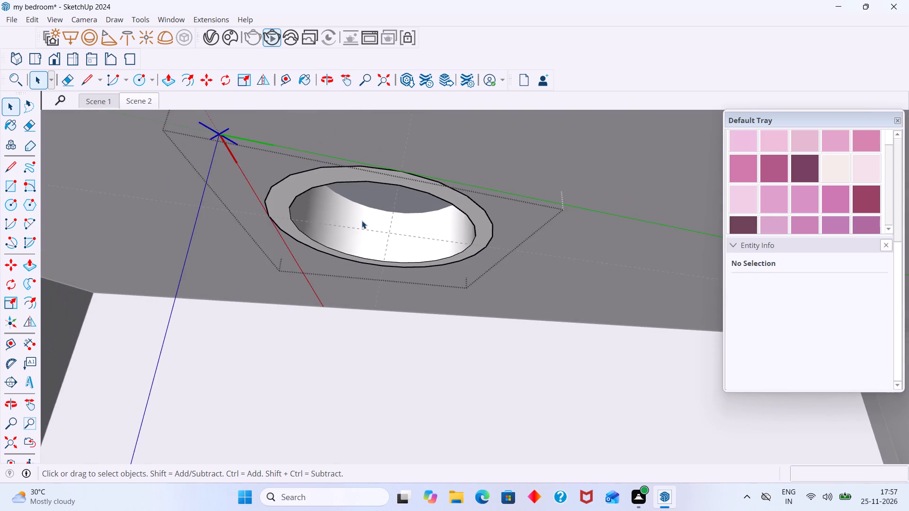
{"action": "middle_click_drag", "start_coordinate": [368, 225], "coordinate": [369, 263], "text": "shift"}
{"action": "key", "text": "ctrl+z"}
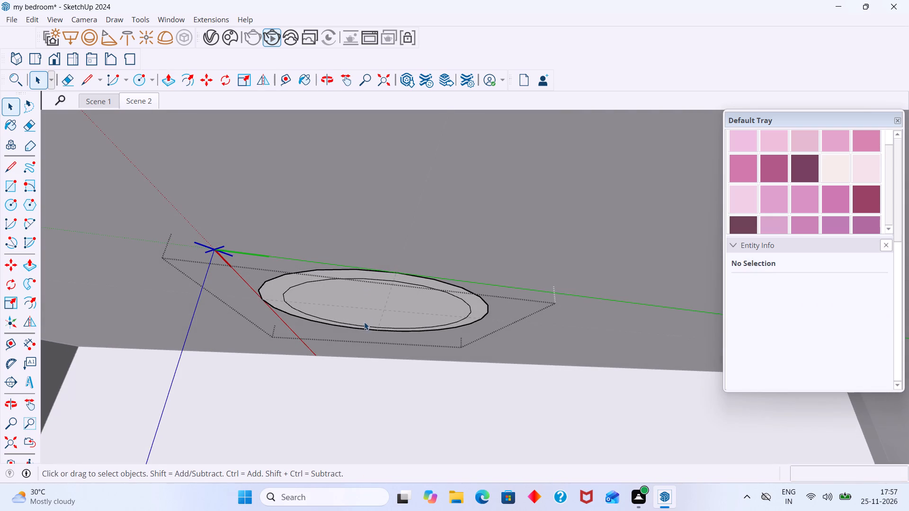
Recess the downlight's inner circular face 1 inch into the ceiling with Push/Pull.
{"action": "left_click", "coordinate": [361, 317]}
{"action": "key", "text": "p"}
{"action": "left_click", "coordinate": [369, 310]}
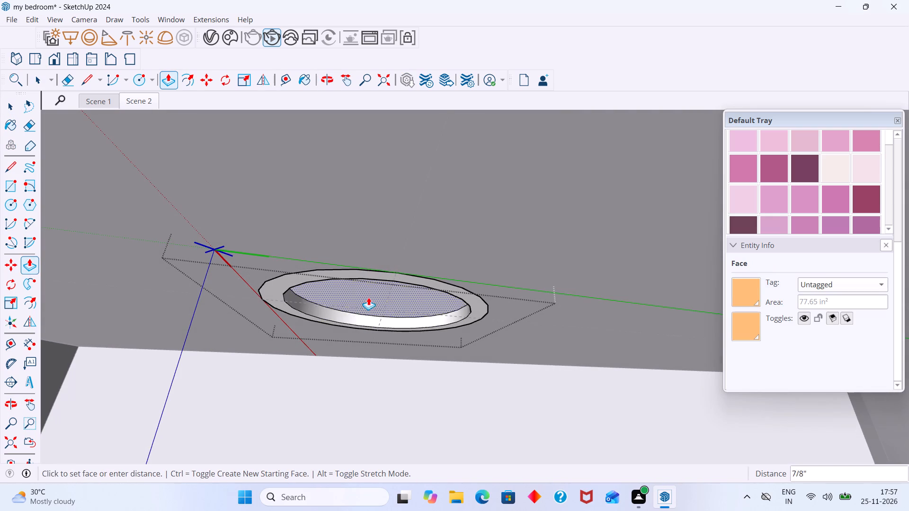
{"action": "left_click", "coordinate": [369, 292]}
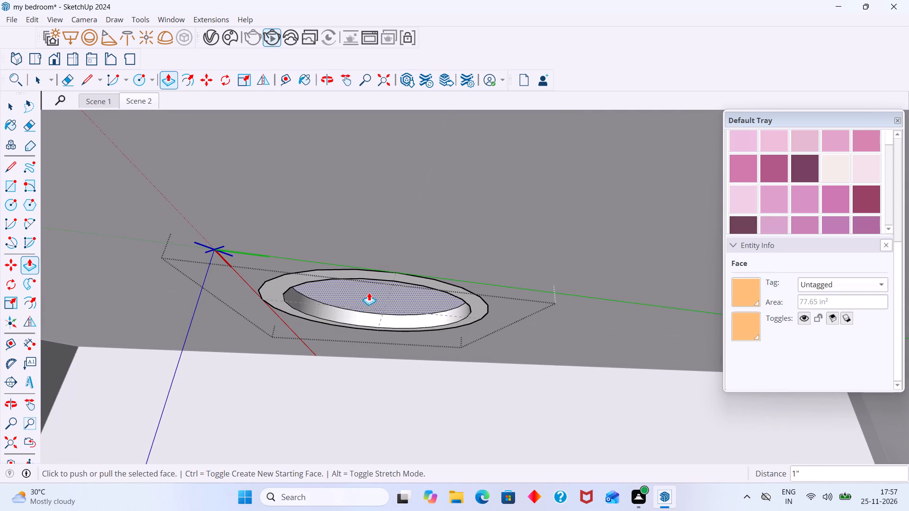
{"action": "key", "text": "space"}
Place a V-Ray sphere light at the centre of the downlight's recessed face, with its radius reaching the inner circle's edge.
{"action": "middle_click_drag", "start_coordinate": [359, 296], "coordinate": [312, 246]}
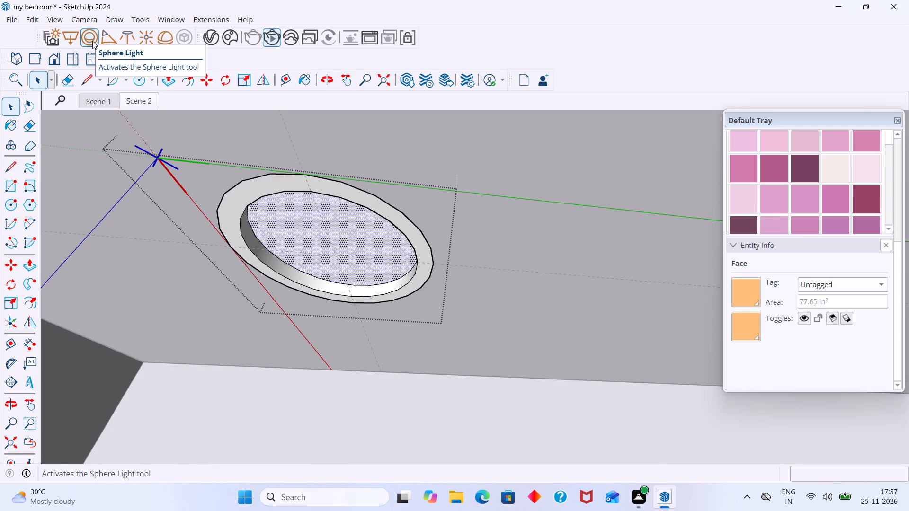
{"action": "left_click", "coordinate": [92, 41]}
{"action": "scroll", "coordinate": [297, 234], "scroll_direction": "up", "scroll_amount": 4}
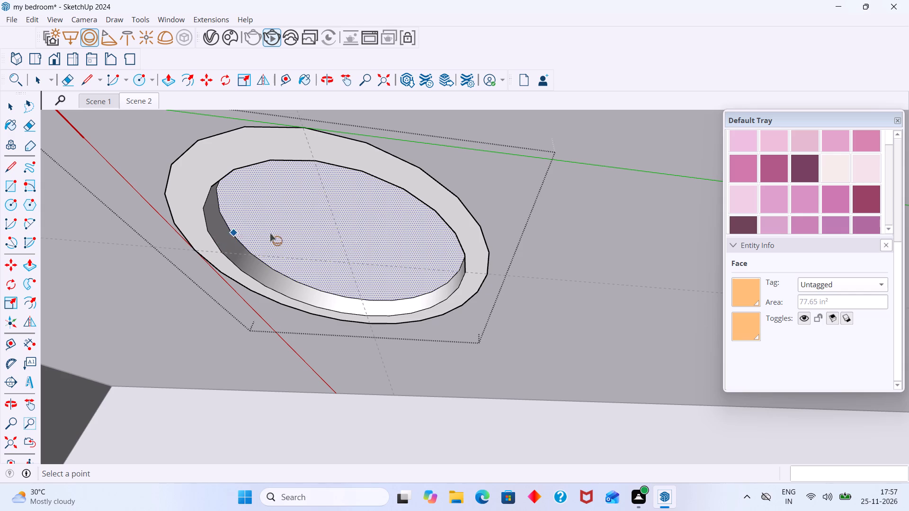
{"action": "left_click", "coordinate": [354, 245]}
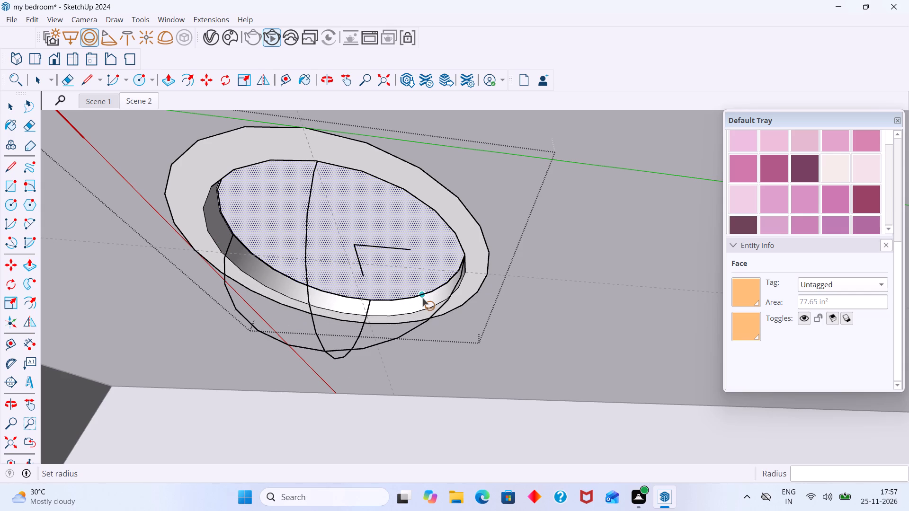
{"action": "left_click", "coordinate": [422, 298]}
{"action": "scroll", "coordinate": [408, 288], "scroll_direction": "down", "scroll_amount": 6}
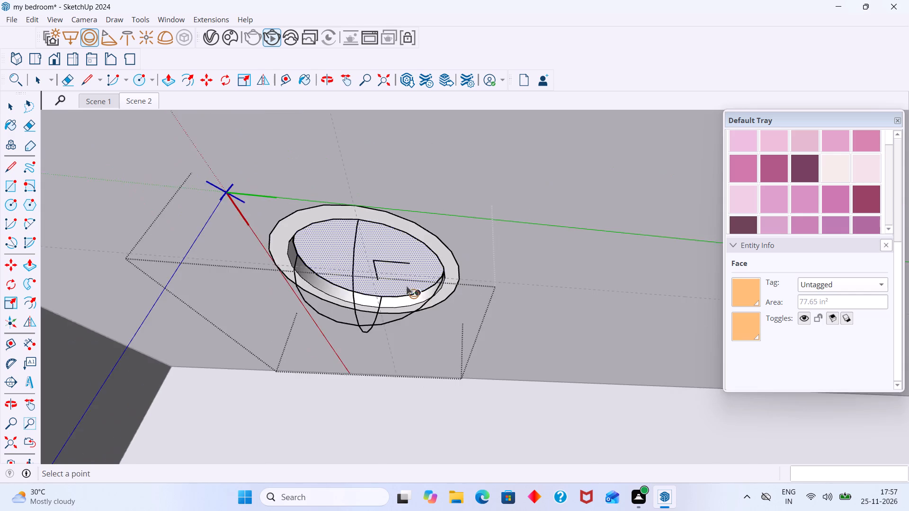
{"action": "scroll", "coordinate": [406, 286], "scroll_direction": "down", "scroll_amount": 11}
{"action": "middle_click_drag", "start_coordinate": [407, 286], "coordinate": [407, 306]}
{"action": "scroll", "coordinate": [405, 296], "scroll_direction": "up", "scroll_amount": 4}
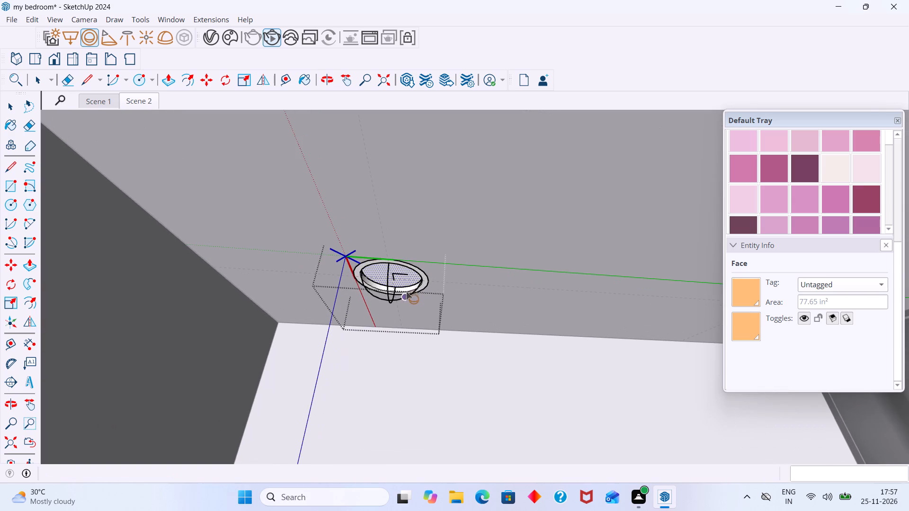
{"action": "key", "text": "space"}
Run and restart a V-Ray interactive render of the ceiling corner to check the sphere light in the downlight, and close the frame buffer.
{"action": "scroll", "coordinate": [400, 270], "scroll_direction": "down", "scroll_amount": 5}
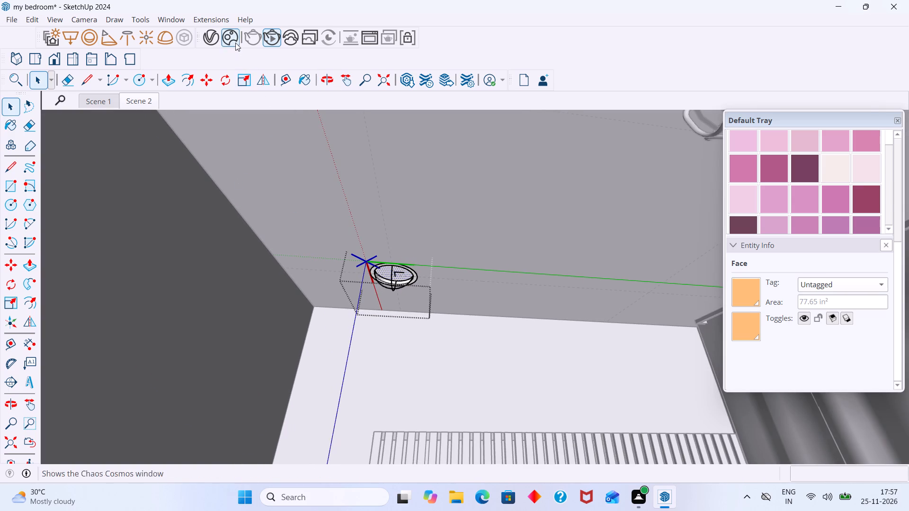
{"action": "double_click", "coordinate": [271, 41]}
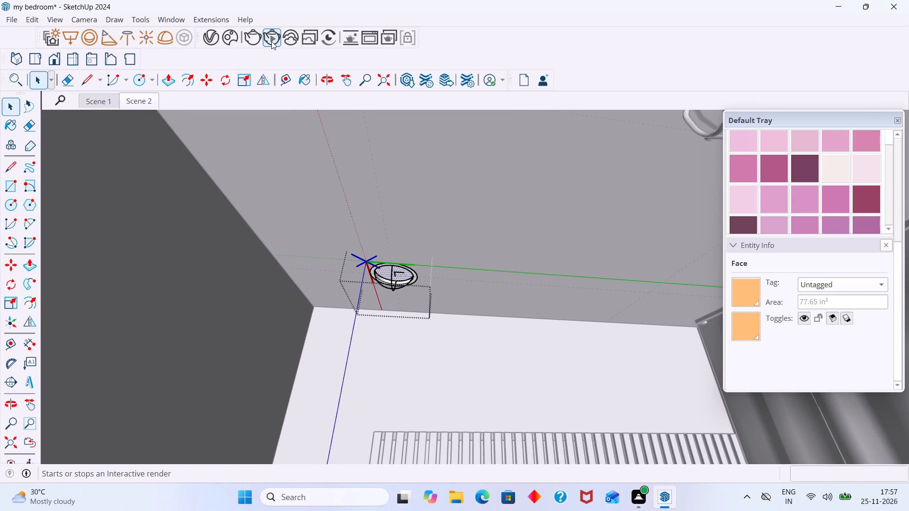
{"action": "double_click", "coordinate": [271, 41]}
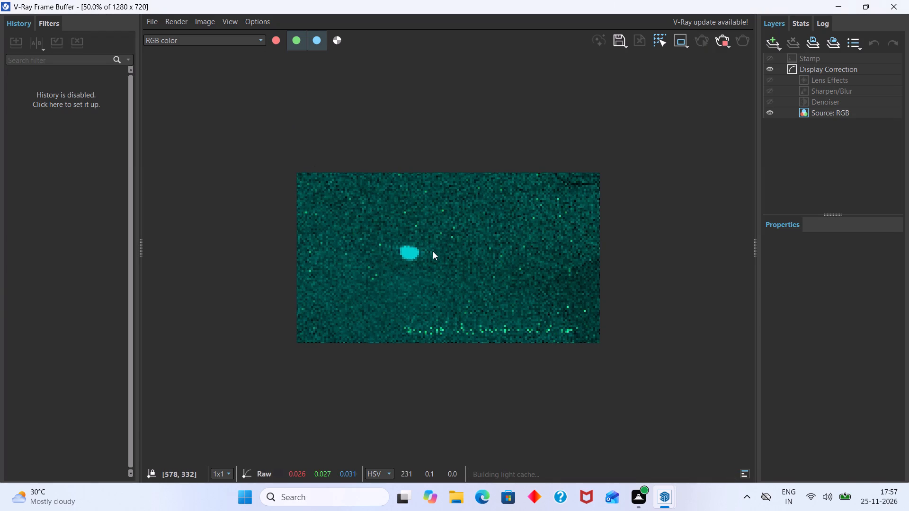
{"action": "scroll", "coordinate": [433, 251], "scroll_direction": "up", "scroll_amount": 2}
{"action": "scroll", "coordinate": [429, 251], "scroll_direction": "down", "scroll_amount": 3}
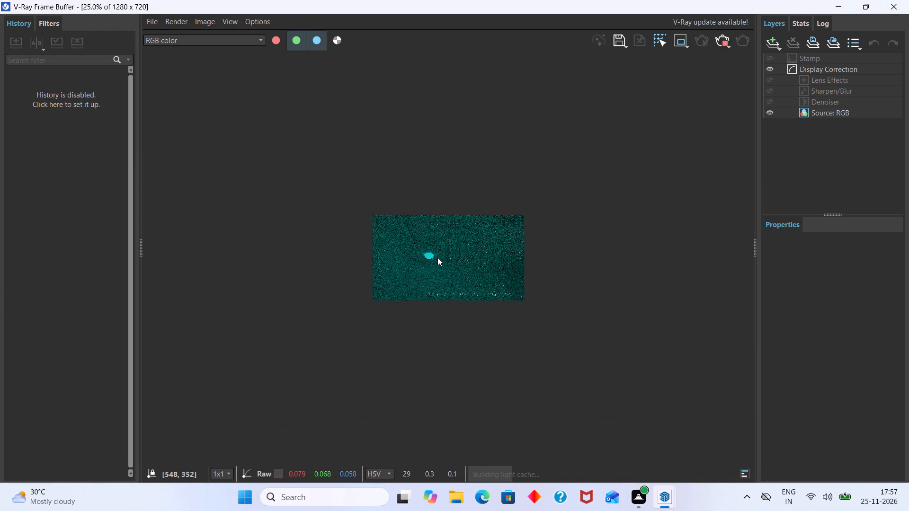
{"action": "scroll", "coordinate": [437, 258], "scroll_direction": "up", "scroll_amount": 1}
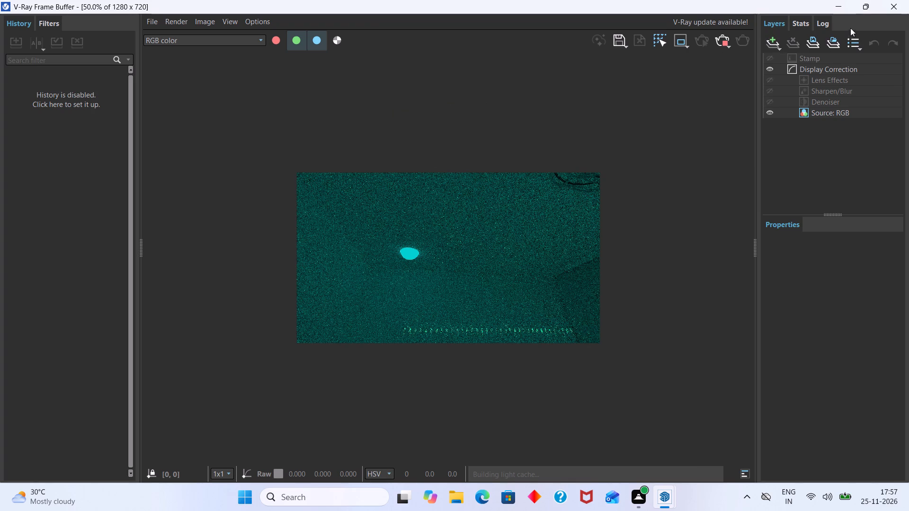
{"action": "left_click", "coordinate": [863, 8]}
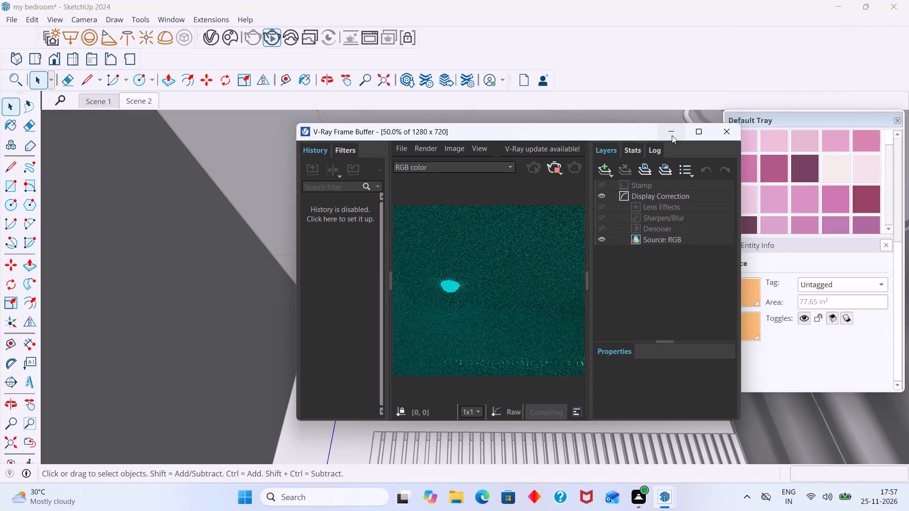
{"action": "left_click", "coordinate": [556, 166]}
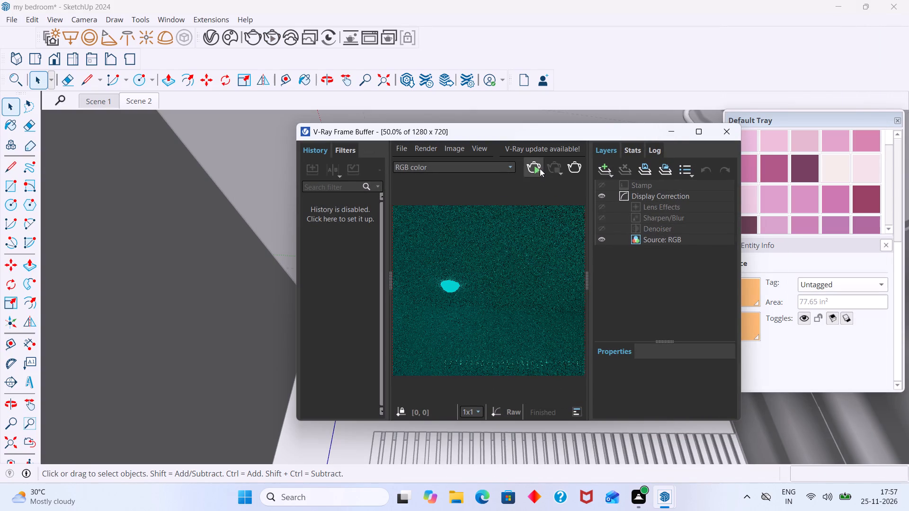
{"action": "left_click", "coordinate": [536, 168]}
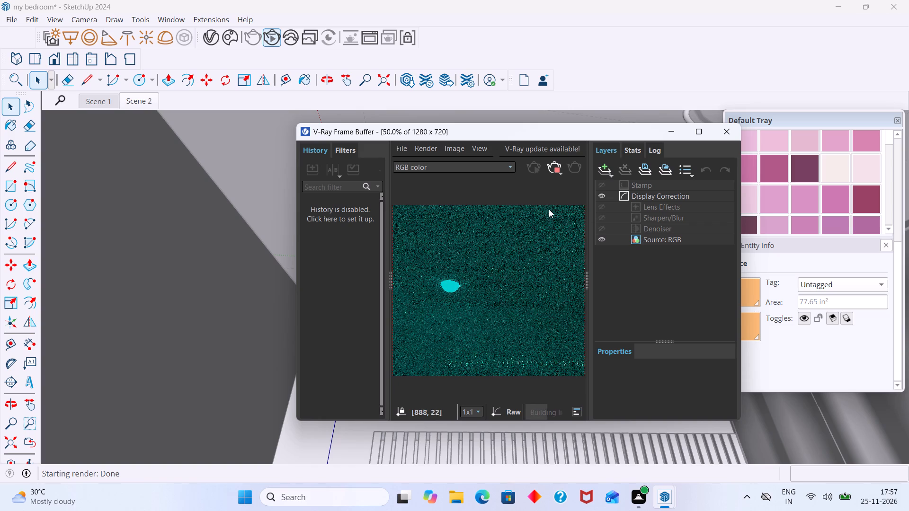
{"action": "left_click", "coordinate": [727, 129]}
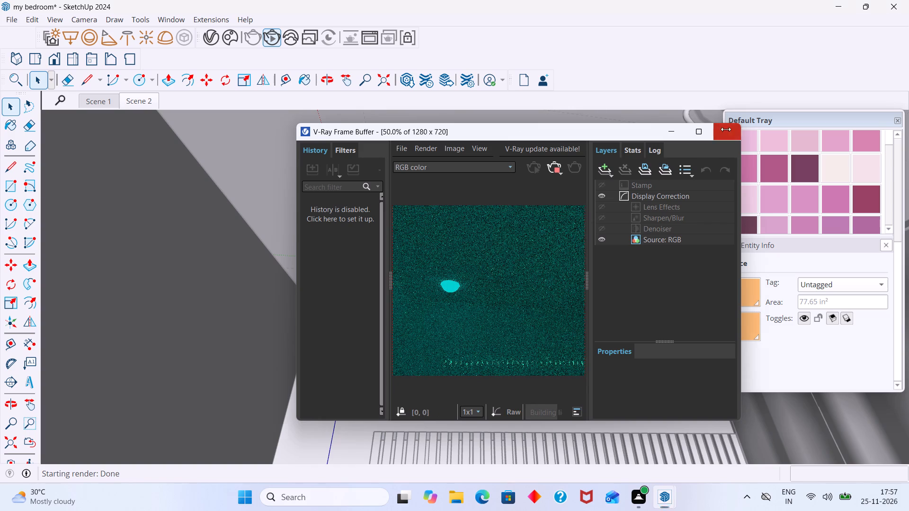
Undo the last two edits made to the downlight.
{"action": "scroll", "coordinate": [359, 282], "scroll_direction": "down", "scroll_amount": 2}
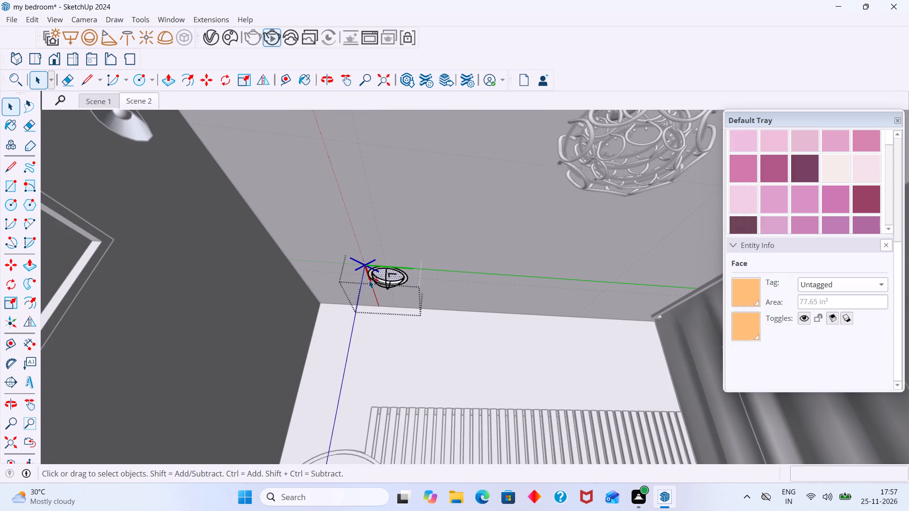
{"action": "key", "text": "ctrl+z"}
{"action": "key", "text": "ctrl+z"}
Render the bedroom from outside its open front with the V-Ray interactive render, inspect the ceiling lights and close the frame buffer.
{"action": "scroll", "coordinate": [420, 276], "scroll_direction": "down", "scroll_amount": 13}
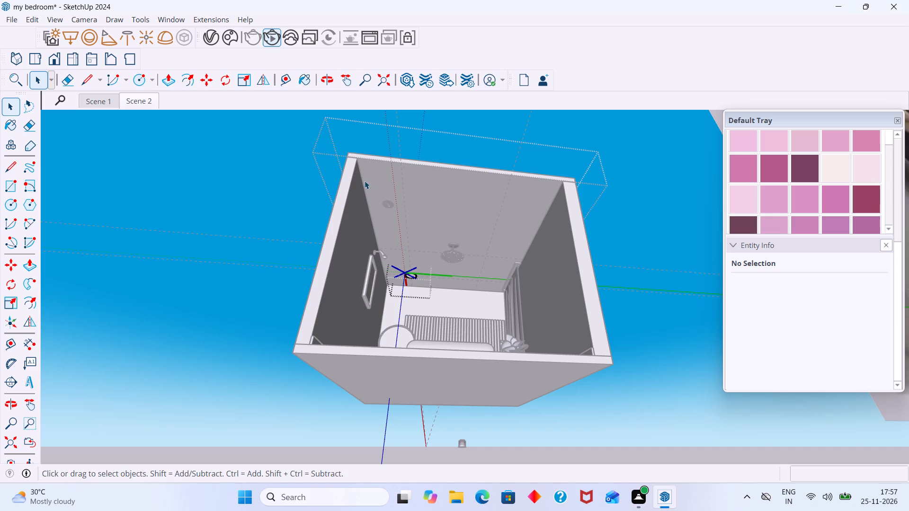
{"action": "double_click", "coordinate": [276, 42]}
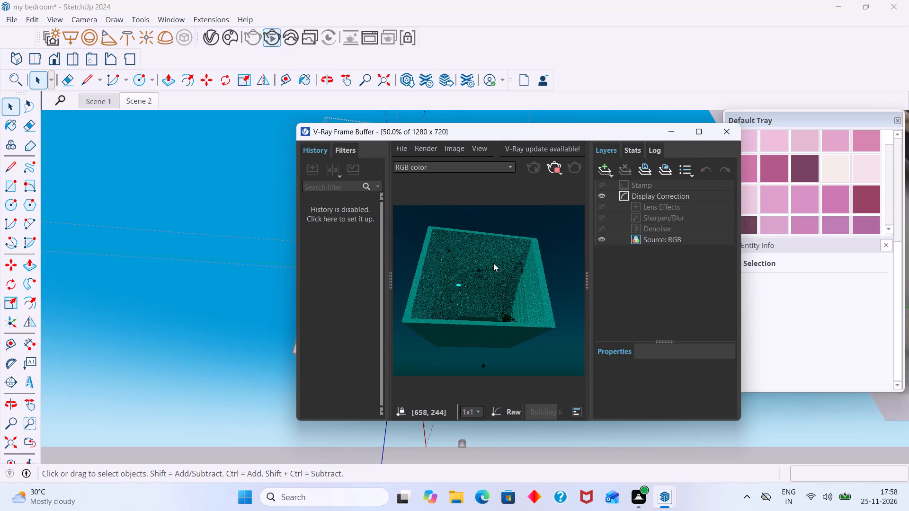
{"action": "middle_click_drag", "start_coordinate": [491, 295], "coordinate": [486, 310]}
{"action": "scroll", "coordinate": [443, 285], "scroll_direction": "up", "scroll_amount": 4}
{"action": "scroll", "coordinate": [462, 286], "scroll_direction": "down", "scroll_amount": 6}
{"action": "scroll", "coordinate": [483, 287], "scroll_direction": "up", "scroll_amount": 3}
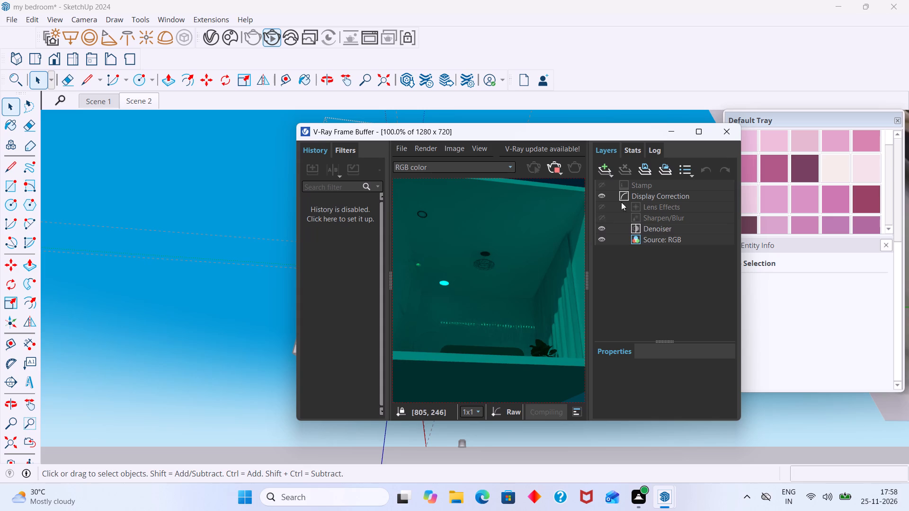
{"action": "left_click", "coordinate": [729, 133]}
Exit the downlight's editing mode back to the full bedroom model.
{"action": "scroll", "coordinate": [388, 290], "scroll_direction": "down", "scroll_amount": 1}
{"action": "middle_click_drag", "start_coordinate": [388, 291], "coordinate": [380, 327]}
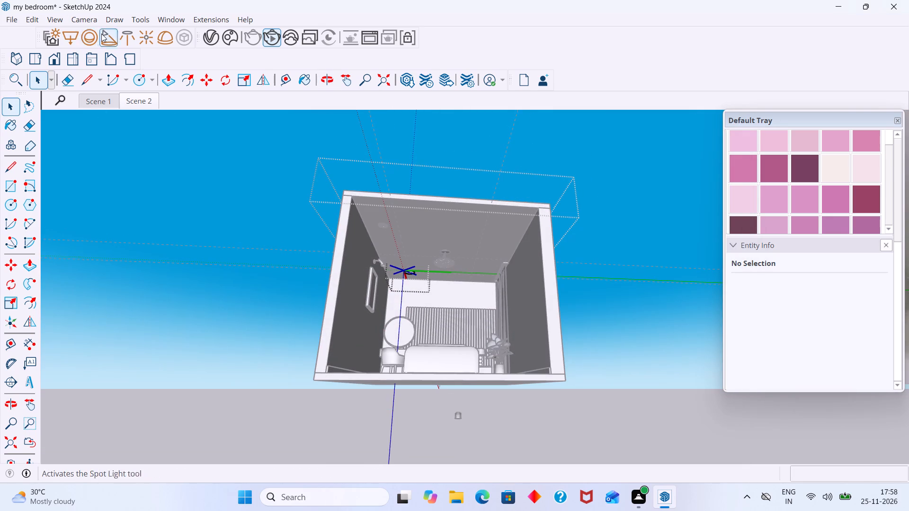
{"action": "middle_click_drag", "start_coordinate": [408, 255], "coordinate": [409, 295]}
{"action": "scroll", "coordinate": [463, 284], "scroll_direction": "down", "scroll_amount": 5}
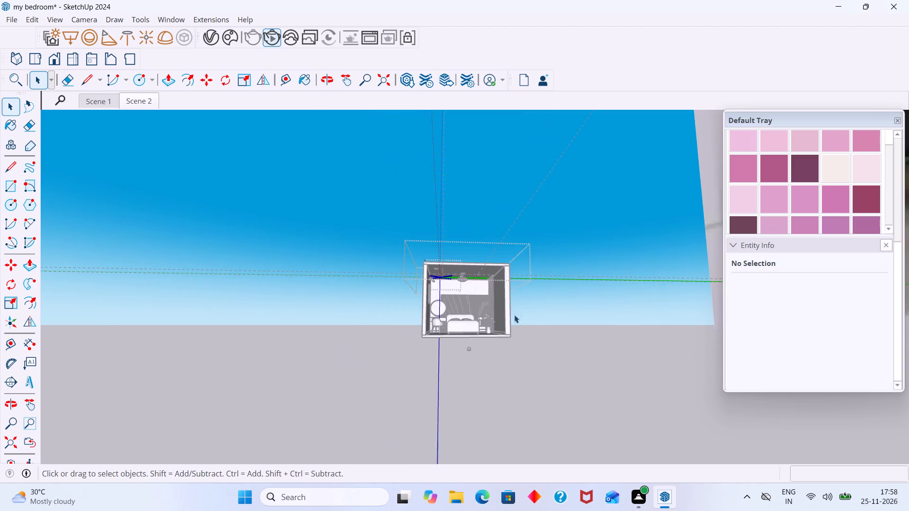
{"action": "scroll", "coordinate": [514, 315], "scroll_direction": "down", "scroll_amount": 3}
{"action": "left_click", "coordinate": [642, 379]}
{"action": "middle_click_drag", "start_coordinate": [579, 357], "coordinate": [556, 403]}
{"action": "key", "text": "Escape"}
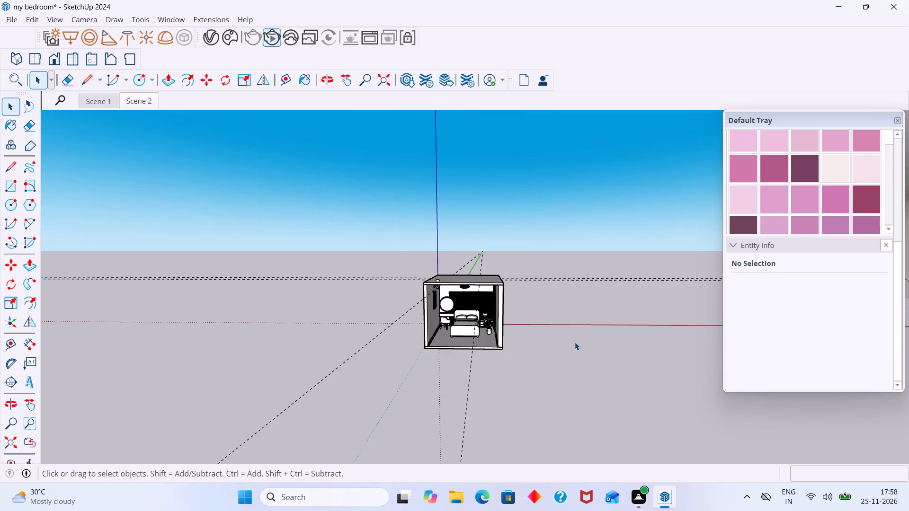
{"action": "left_click", "coordinate": [576, 335]}
Run a V-Ray interactive render of the bedroom from its open front, check the lighting and close the frame buffer.
{"action": "scroll", "coordinate": [481, 323], "scroll_direction": "up", "scroll_amount": 6}
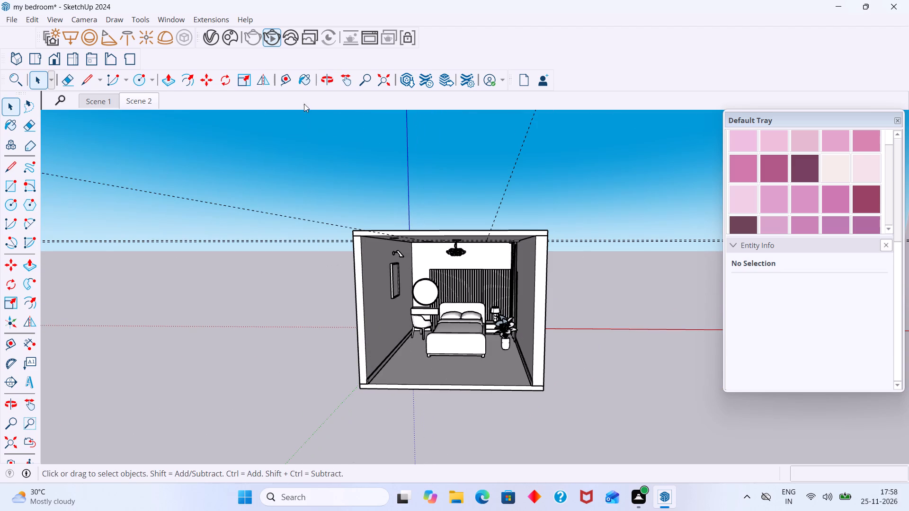
{"action": "double_click", "coordinate": [273, 39]}
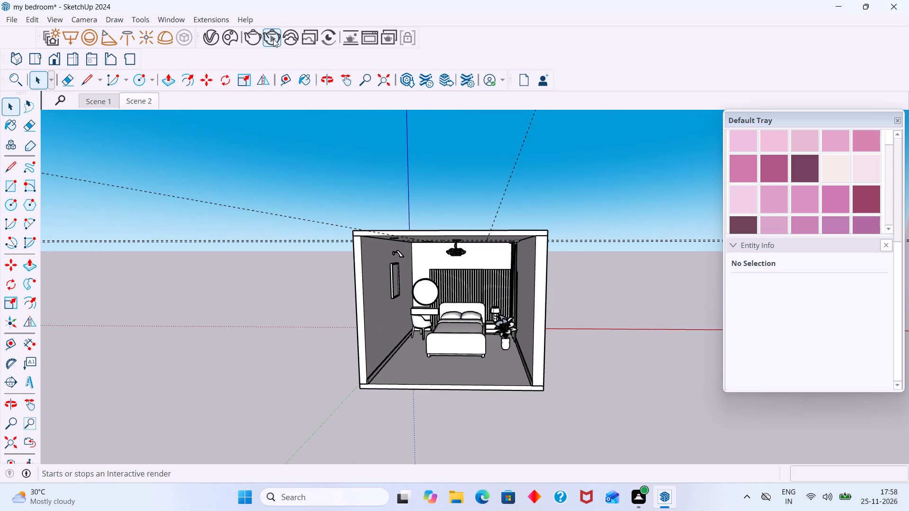
{"action": "double_click", "coordinate": [273, 39]}
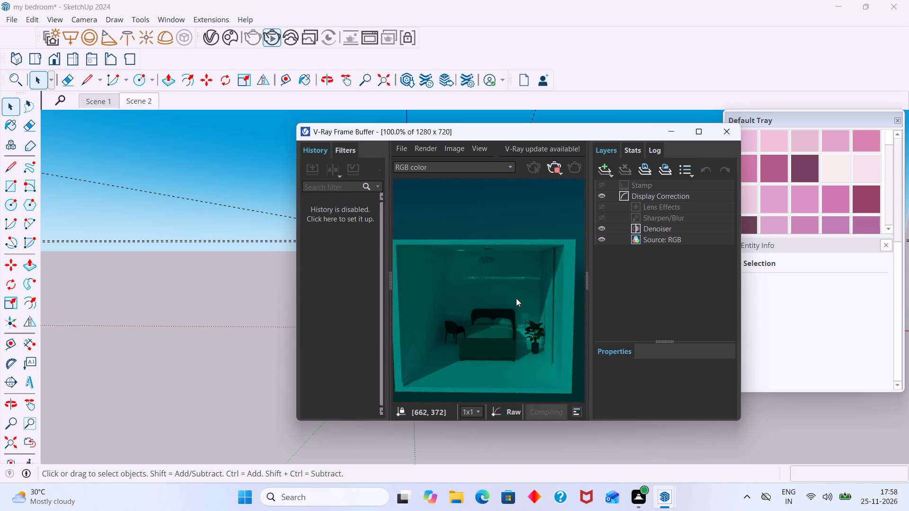
{"action": "left_click", "coordinate": [726, 134]}
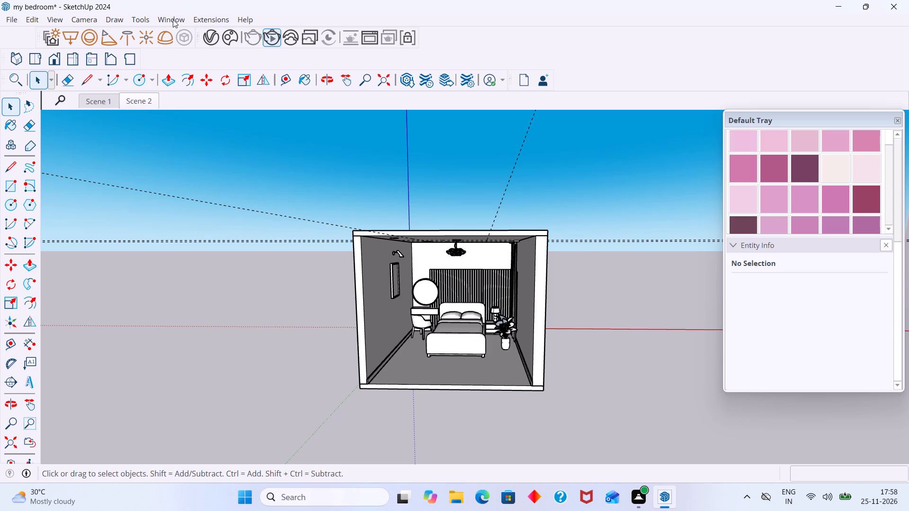
Set the SunLight intensity to 1 in the V-Ray Asset Editor and close the editor.
{"action": "left_click", "coordinate": [205, 39]}
{"action": "left_click", "coordinate": [224, 224]}
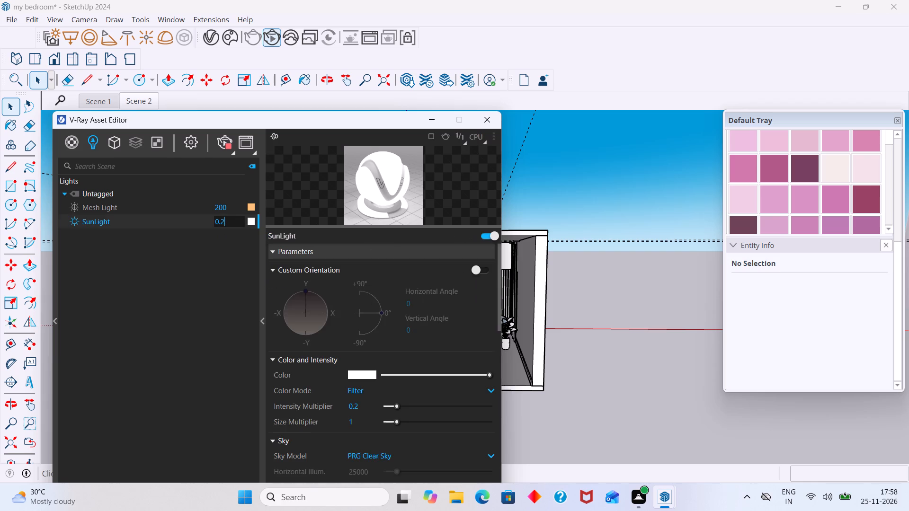
{"action": "key", "text": "BackSpace"}
{"action": "key", "text": "BackSpace"}
{"action": "key", "text": "BackSpace"}
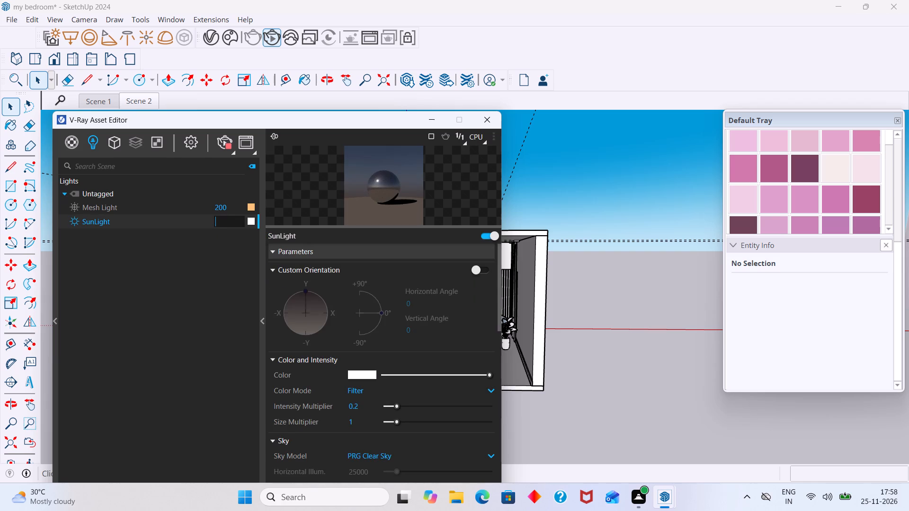
{"action": "key", "text": "1"}
{"action": "key", "text": "Return"}
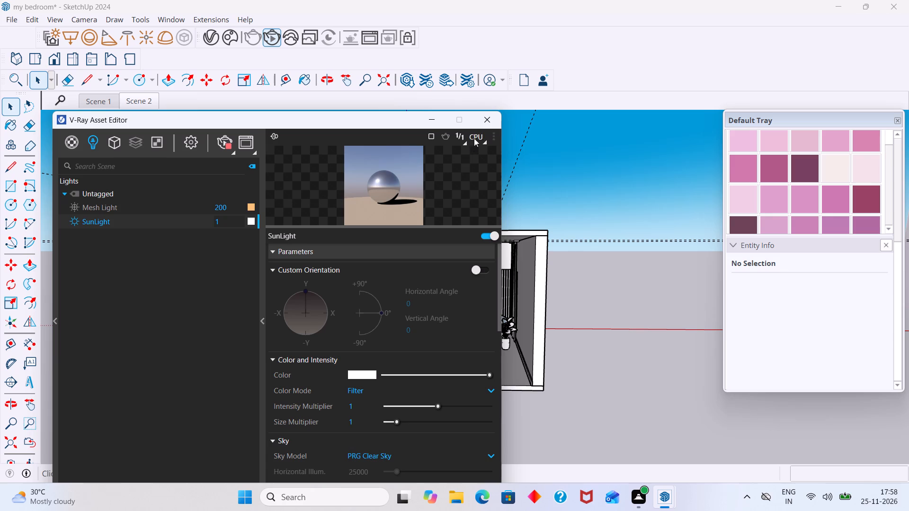
{"action": "left_click", "coordinate": [485, 121]}
{"action": "double_click", "coordinate": [232, 40]}
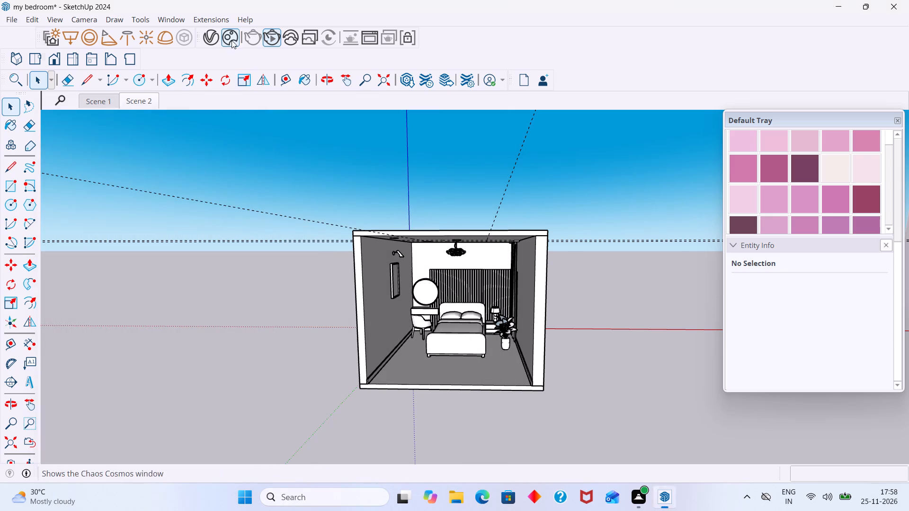
{"action": "left_click", "coordinate": [313, 16]}
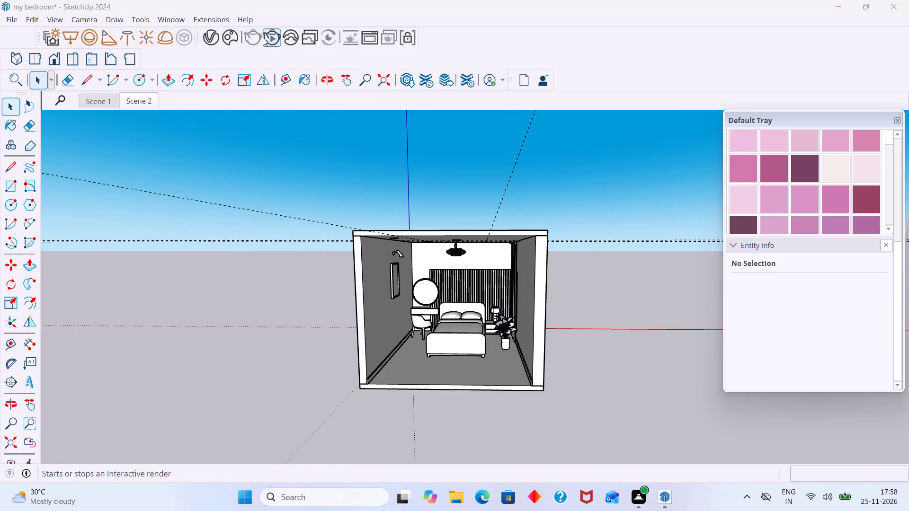
Run the V-Ray interactive render of the bedroom again and inspect the ceiling light, bed and desk area up close.
{"action": "double_click", "coordinate": [274, 38]}
{"action": "double_click", "coordinate": [274, 38]}
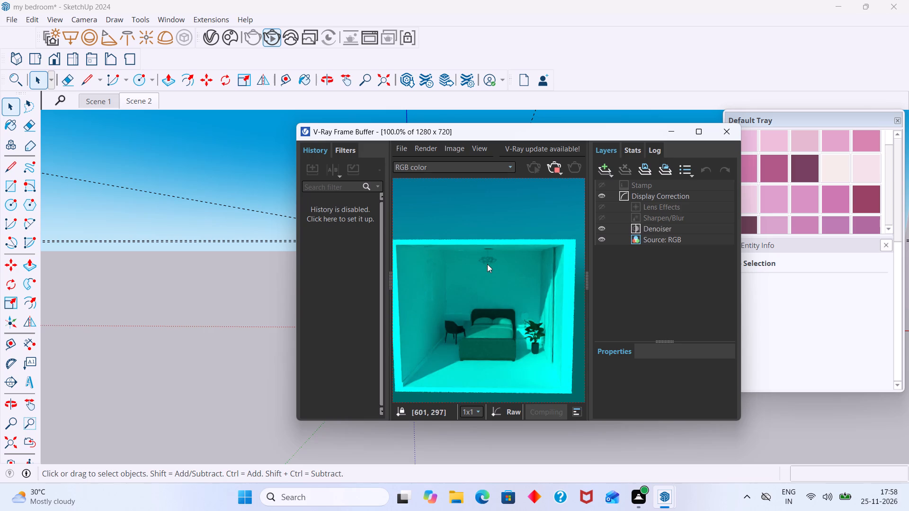
{"action": "scroll", "coordinate": [487, 260], "scroll_direction": "up", "scroll_amount": 1}
{"action": "scroll", "coordinate": [487, 260], "scroll_direction": "down", "scroll_amount": 1}
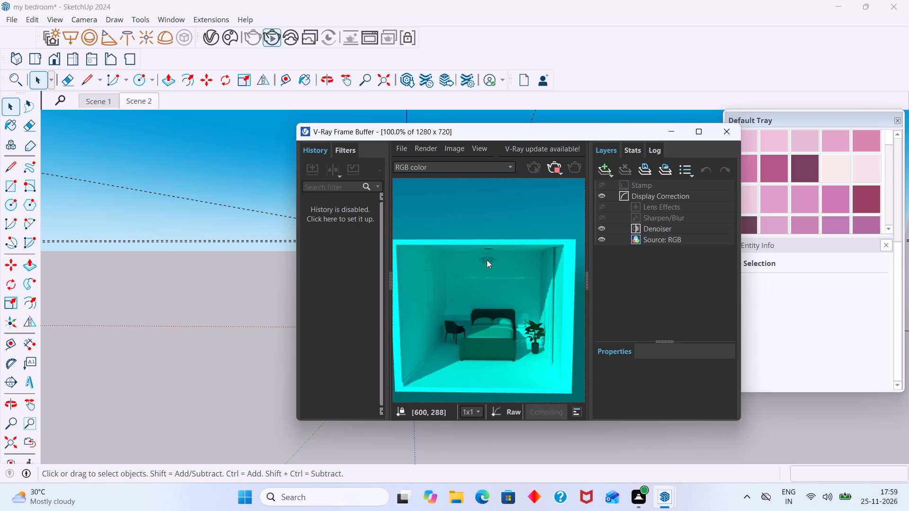
{"action": "middle_click_drag", "start_coordinate": [487, 259], "coordinate": [510, 234]}
{"action": "scroll", "coordinate": [487, 295], "scroll_direction": "up", "scroll_amount": 1}
{"action": "middle_click_drag", "start_coordinate": [487, 295], "coordinate": [452, 283]}
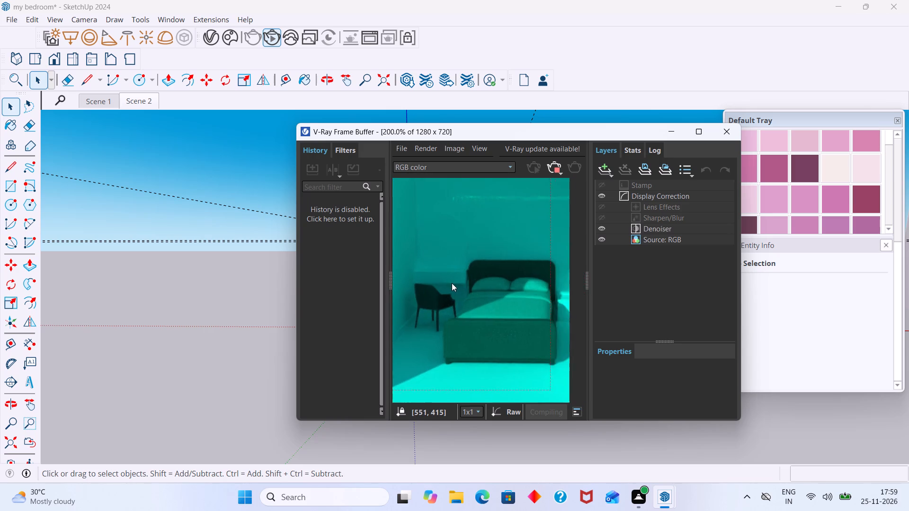
{"action": "middle_click_drag", "start_coordinate": [452, 283], "coordinate": [451, 282]}
{"action": "scroll", "coordinate": [475, 285], "scroll_direction": "down", "scroll_amount": 1}
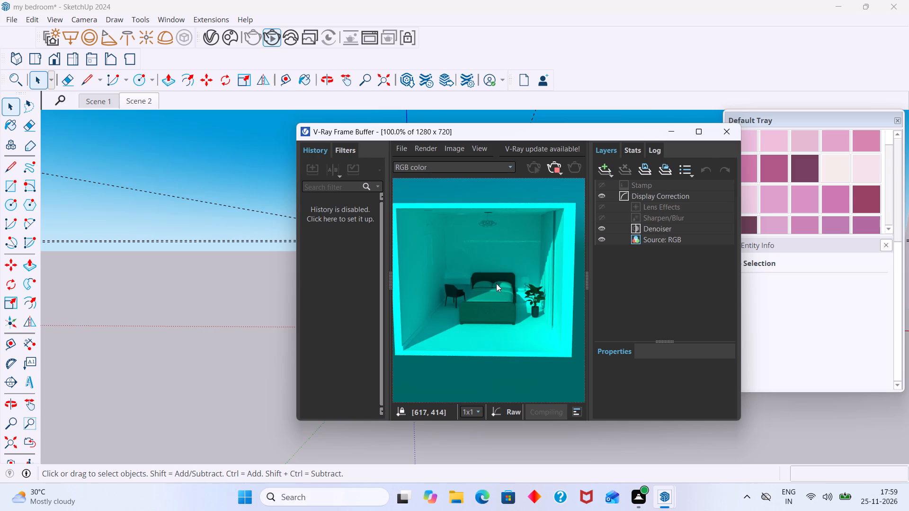
Check the render's Alpha channel and return the frame buffer to the RGB color channel.
{"action": "left_click", "coordinate": [506, 166]}
{"action": "left_click", "coordinate": [433, 179]}
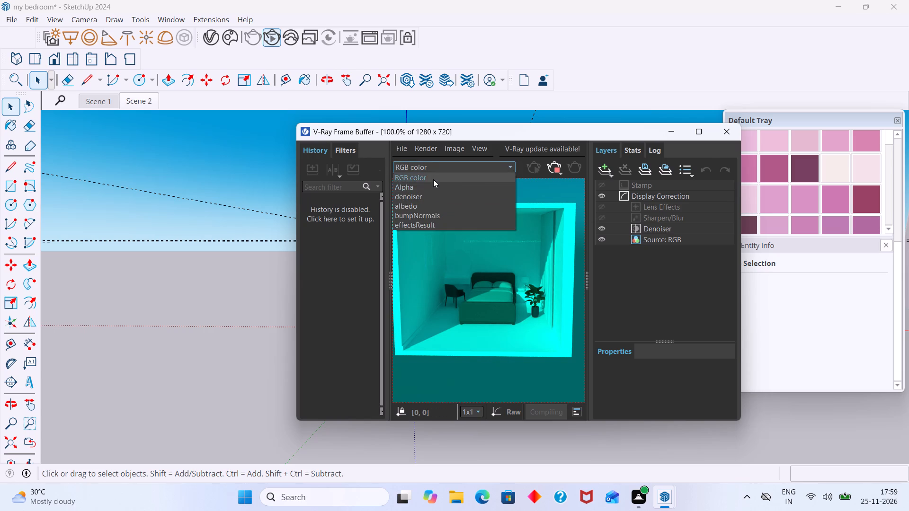
{"action": "left_click", "coordinate": [508, 166]}
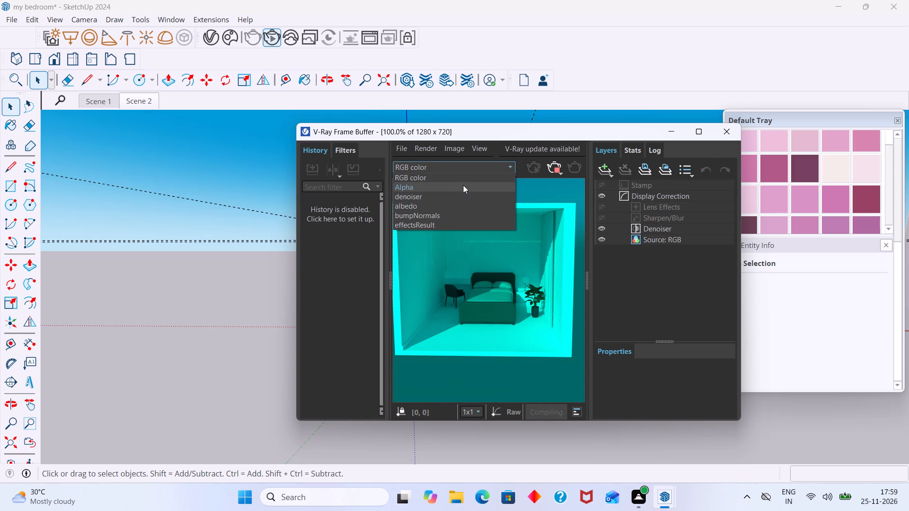
{"action": "left_click", "coordinate": [455, 187]}
{"action": "left_click", "coordinate": [509, 167]}
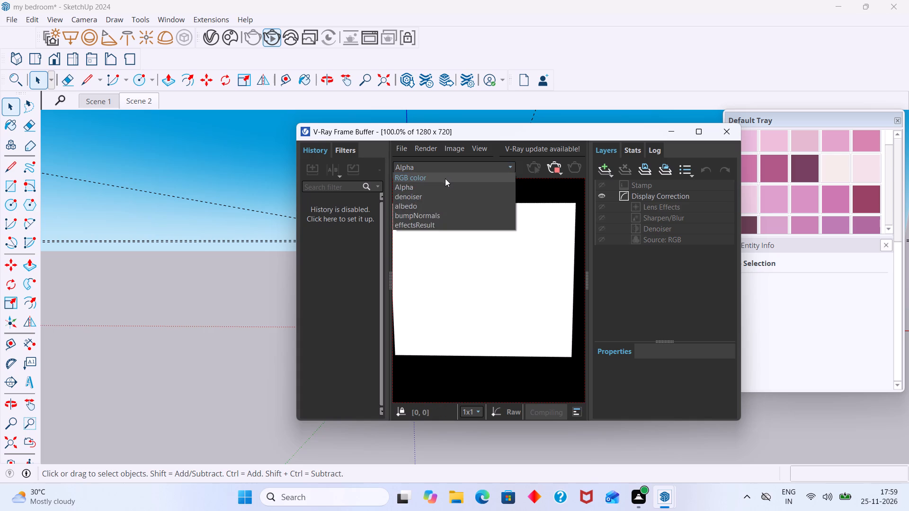
{"action": "left_click", "coordinate": [445, 178]}
{"action": "scroll", "coordinate": [499, 212], "scroll_direction": "down", "scroll_amount": 2}
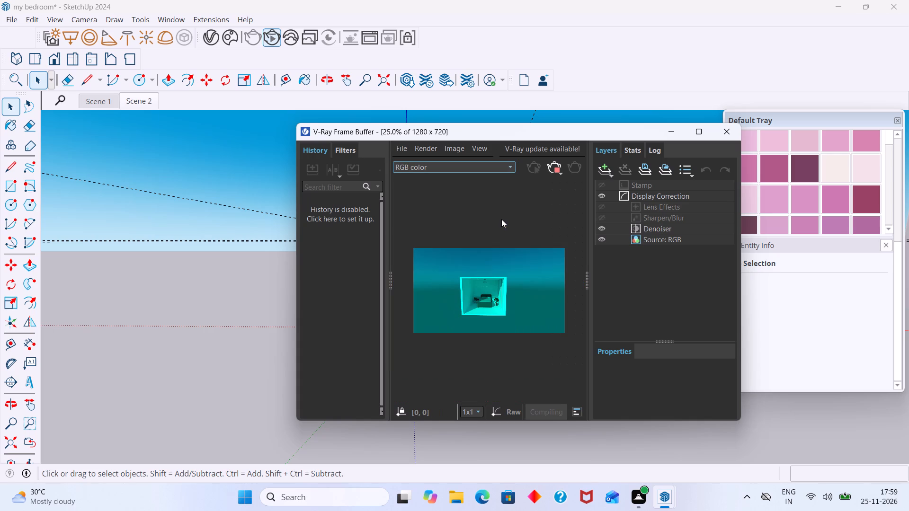
Stop and restart the interactive render, and close the frame buffer.
{"action": "left_click", "coordinate": [559, 165]}
{"action": "left_click", "coordinate": [536, 170]}
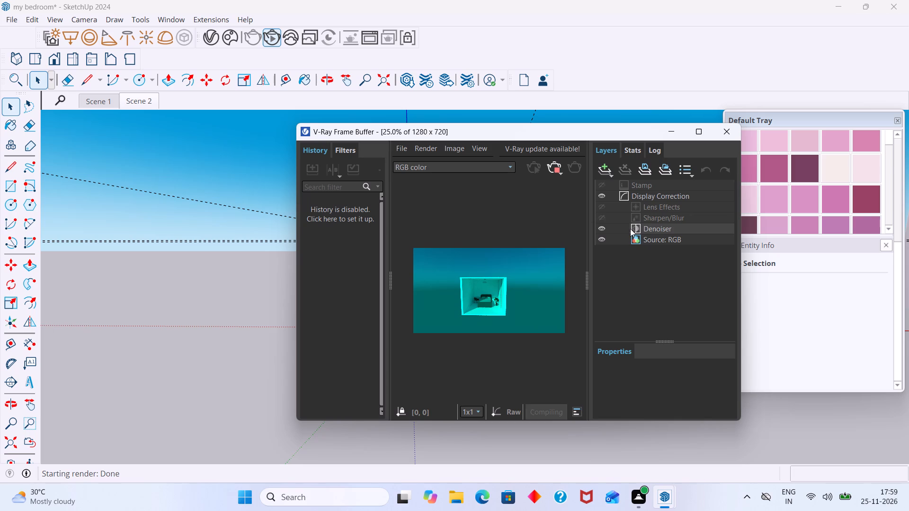
{"action": "left_click", "coordinate": [724, 132]}
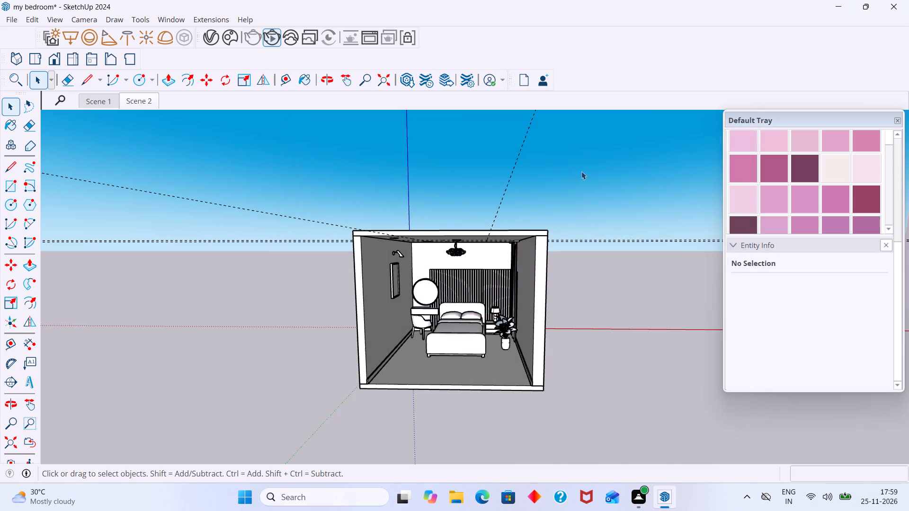
Delete the small stray Tetris A 152 023 component lying outside and below the room.
{"action": "scroll", "coordinate": [466, 249], "scroll_direction": "down", "scroll_amount": 9}
{"action": "middle_click_drag", "start_coordinate": [460, 284], "coordinate": [501, 305]}
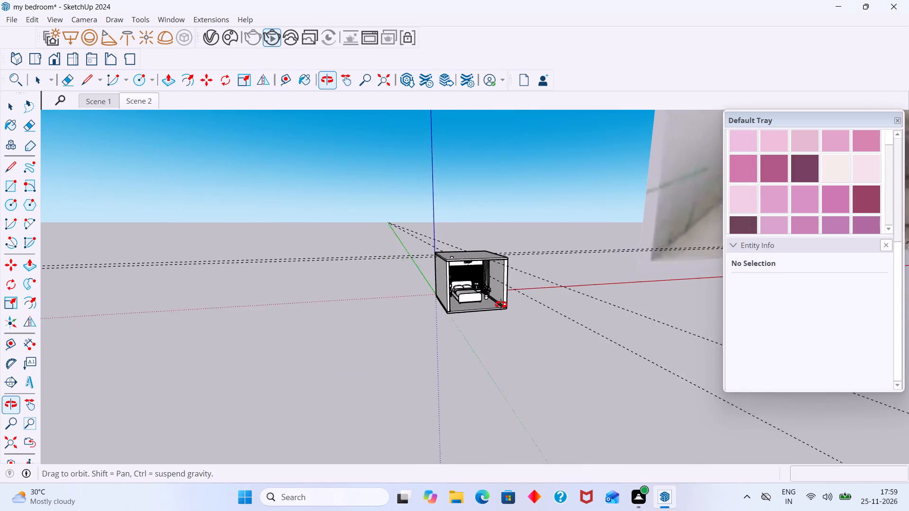
{"action": "middle_click_drag", "start_coordinate": [501, 305], "coordinate": [454, 310]}
{"action": "scroll", "coordinate": [481, 276], "scroll_direction": "up", "scroll_amount": 11}
{"action": "middle_click_drag", "start_coordinate": [418, 266], "coordinate": [417, 218]}
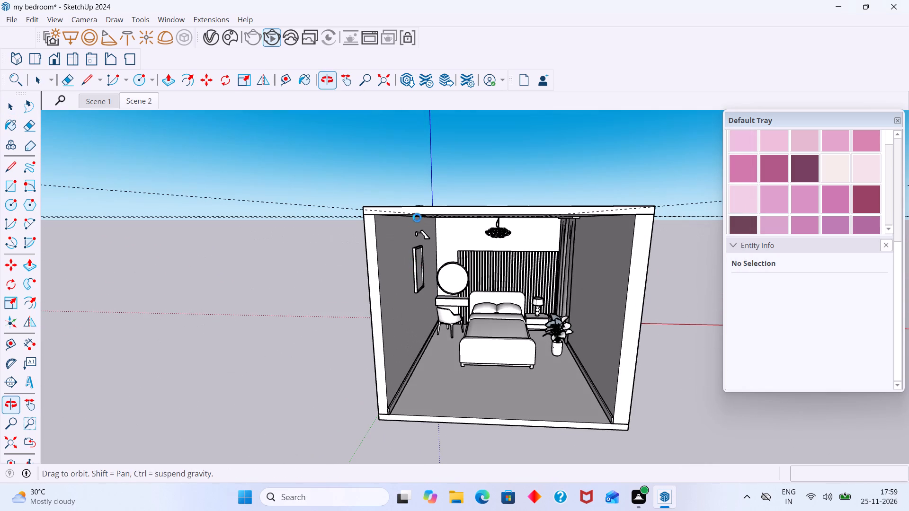
{"action": "middle_click_drag", "start_coordinate": [417, 218], "coordinate": [417, 208]}
{"action": "scroll", "coordinate": [457, 248], "scroll_direction": "down", "scroll_amount": 10}
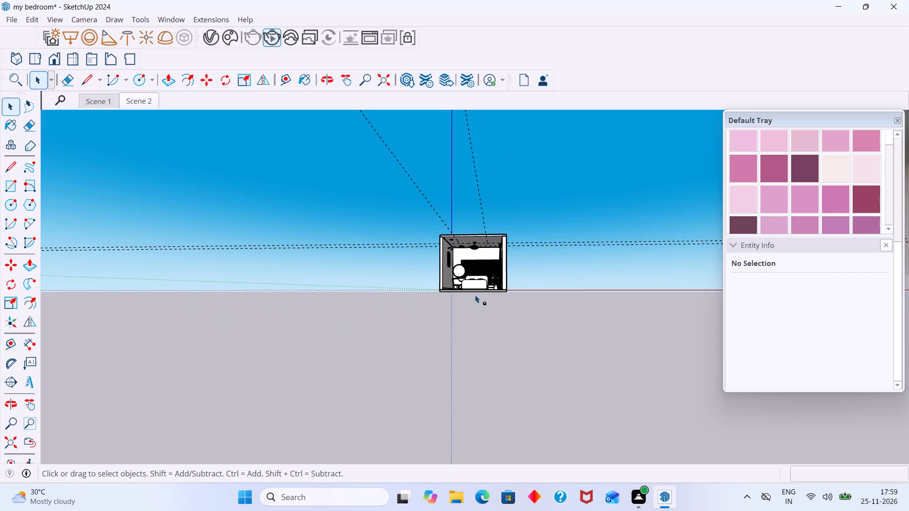
{"action": "middle_click_drag", "start_coordinate": [479, 306], "coordinate": [480, 336]}
{"action": "scroll", "coordinate": [495, 304], "scroll_direction": "up", "scroll_amount": 6}
{"action": "middle_click_drag", "start_coordinate": [483, 294], "coordinate": [478, 238]}
{"action": "scroll", "coordinate": [483, 300], "scroll_direction": "up", "scroll_amount": 4}
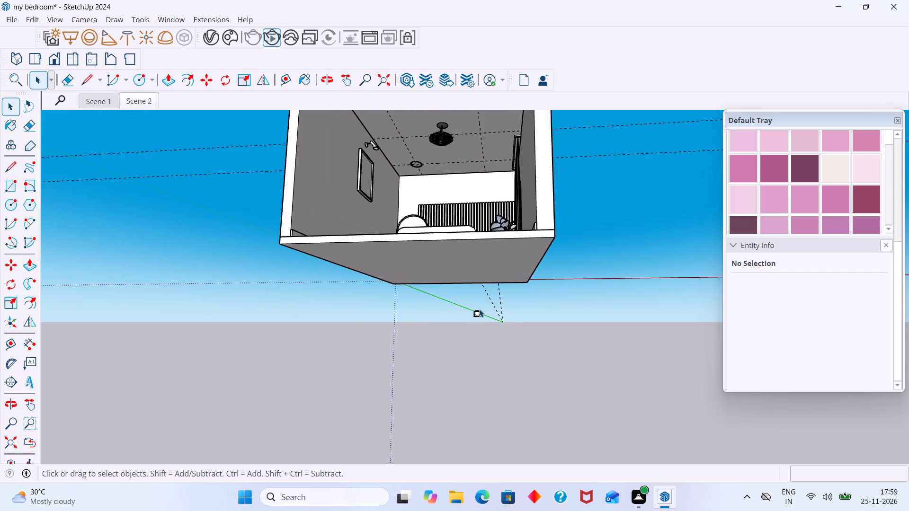
{"action": "scroll", "coordinate": [479, 309], "scroll_direction": "up", "scroll_amount": 5}
{"action": "left_click", "coordinate": [479, 312]}
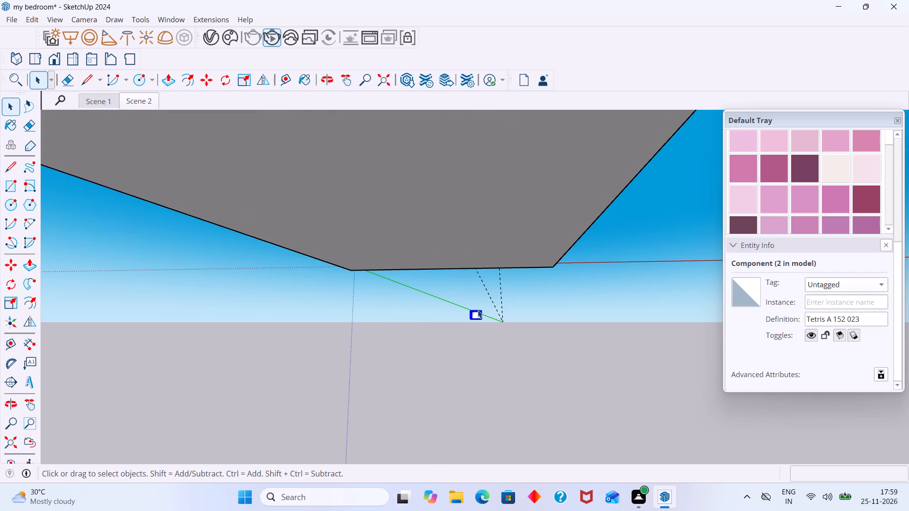
{"action": "key", "text": "Delete"}
Examine the round downlight in the ceiling near the back wall corner.
{"action": "scroll", "coordinate": [479, 310], "scroll_direction": "down", "scroll_amount": 12}
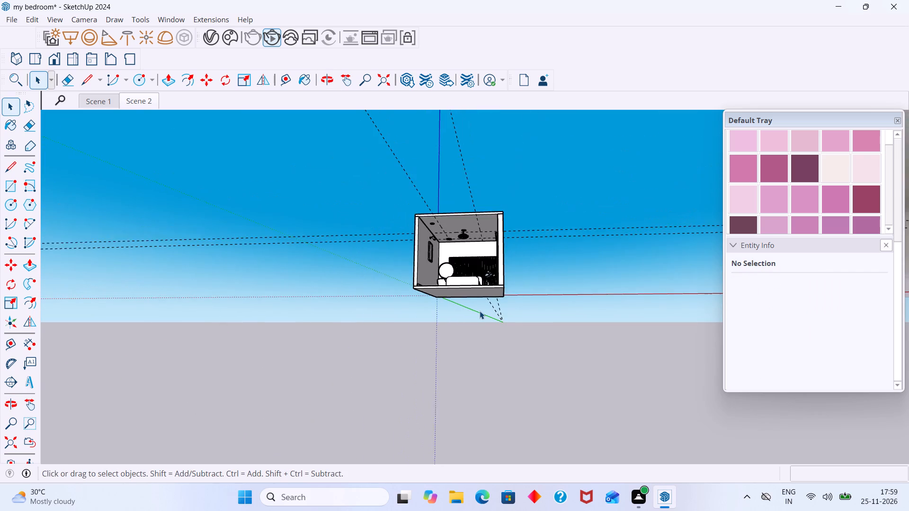
{"action": "scroll", "coordinate": [480, 311], "scroll_direction": "down", "scroll_amount": 1}
{"action": "scroll", "coordinate": [448, 260], "scroll_direction": "up", "scroll_amount": 20}
{"action": "scroll", "coordinate": [448, 260], "scroll_direction": "up", "scroll_amount": 3}
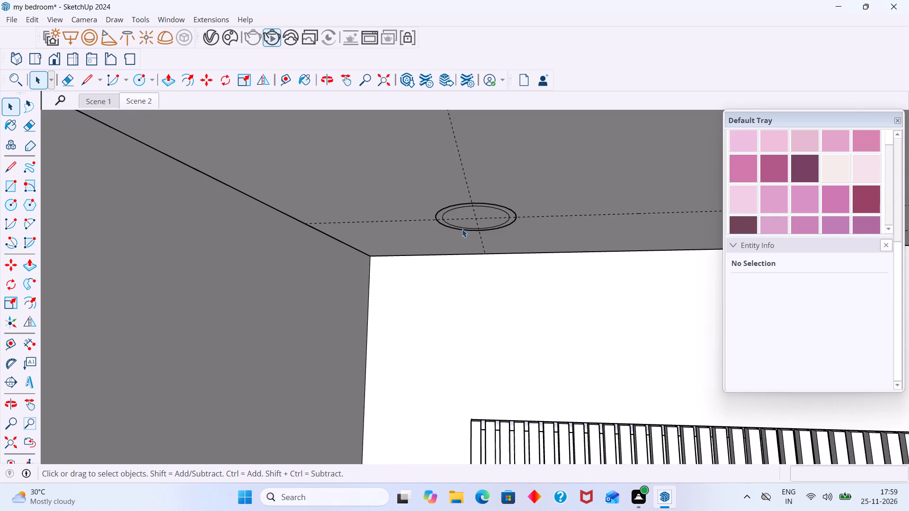
{"action": "scroll", "coordinate": [462, 229], "scroll_direction": "up", "scroll_amount": 8}
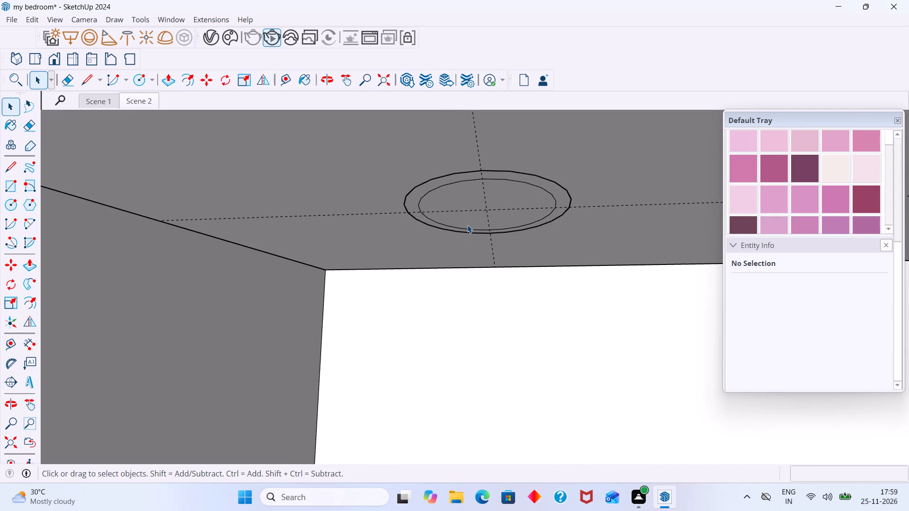
{"action": "scroll", "coordinate": [467, 225], "scroll_direction": "down", "scroll_amount": 12}
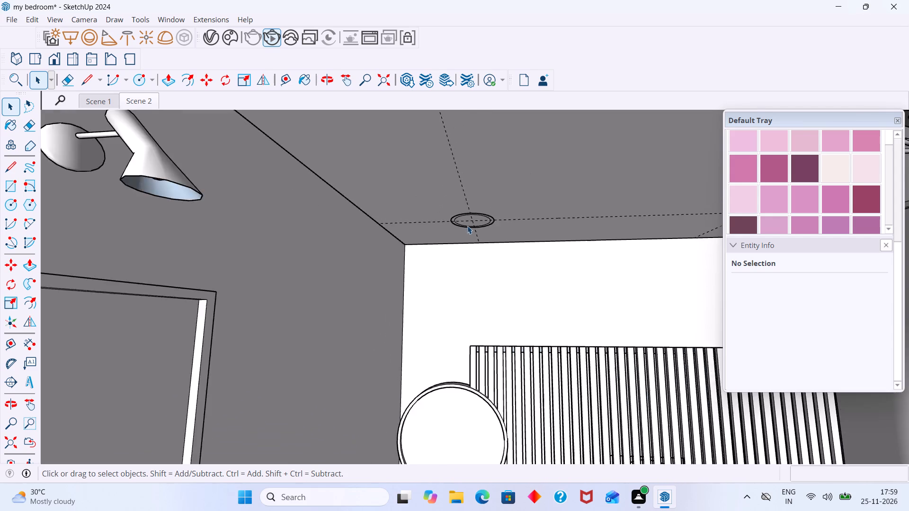
{"action": "scroll", "coordinate": [467, 226], "scroll_direction": "down", "scroll_amount": 20}
{"action": "scroll", "coordinate": [467, 226], "scroll_direction": "down", "scroll_amount": 8}
Examine the whole bedroom from its open front, side and above, including the downlight opening in the roof.
{"action": "middle_click_drag", "start_coordinate": [467, 273], "coordinate": [484, 362]}
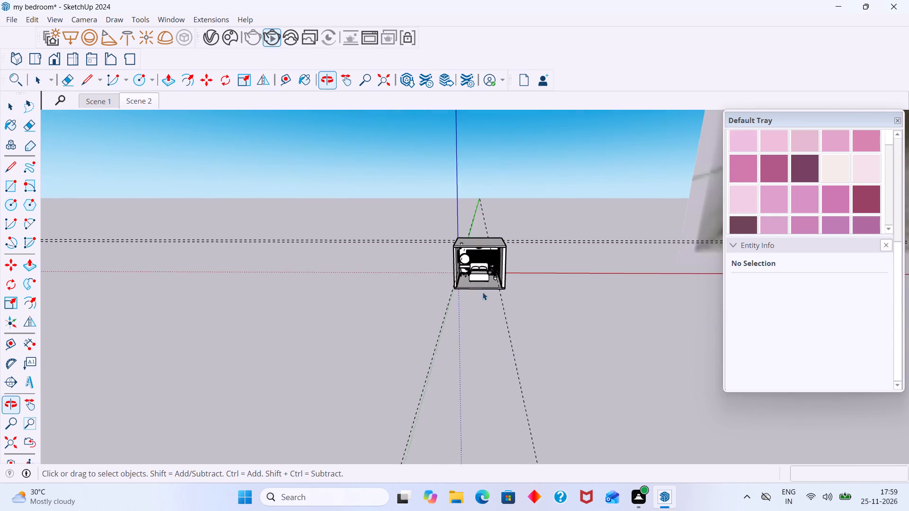
{"action": "scroll", "coordinate": [482, 292], "scroll_direction": "up", "scroll_amount": 12}
{"action": "middle_click_drag", "start_coordinate": [473, 265], "coordinate": [356, 279]}
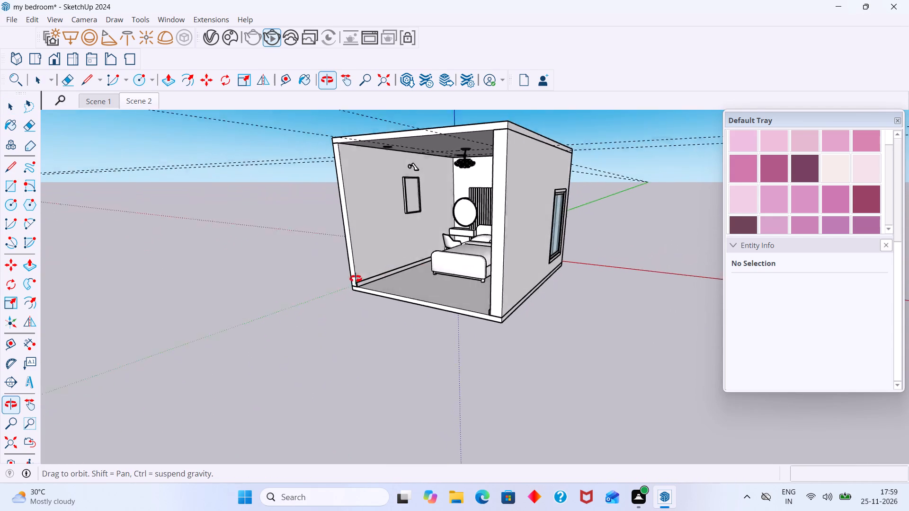
{"action": "middle_click_drag", "start_coordinate": [356, 279], "coordinate": [491, 235]}
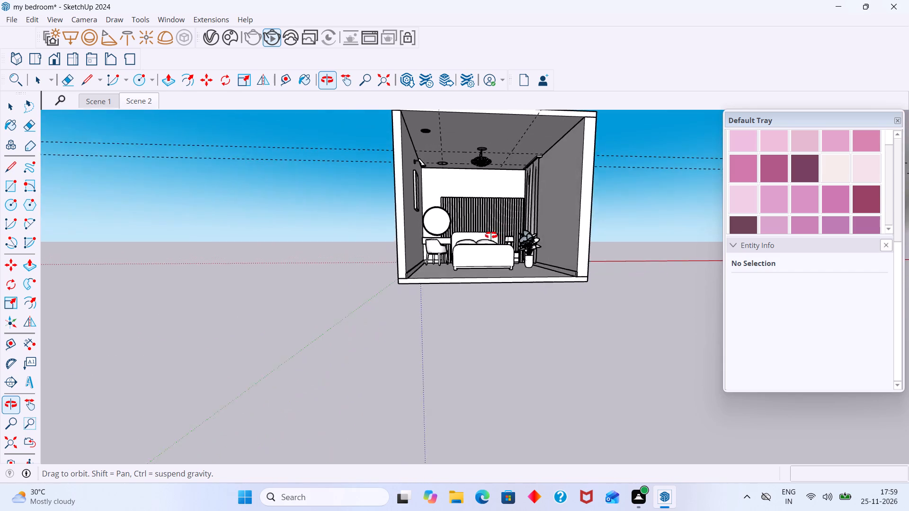
{"action": "middle_click_drag", "start_coordinate": [491, 235], "coordinate": [431, 254]}
{"action": "scroll", "coordinate": [437, 250], "scroll_direction": "up", "scroll_amount": 1}
{"action": "scroll", "coordinate": [439, 250], "scroll_direction": "down", "scroll_amount": 6}
{"action": "middle_click_drag", "start_coordinate": [437, 278], "coordinate": [472, 275]}
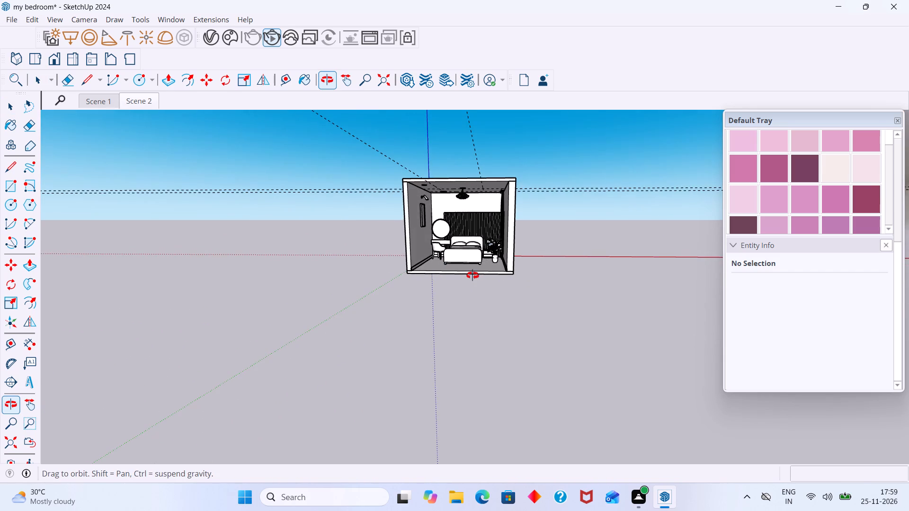
{"action": "middle_click_drag", "start_coordinate": [472, 275], "coordinate": [475, 306]}
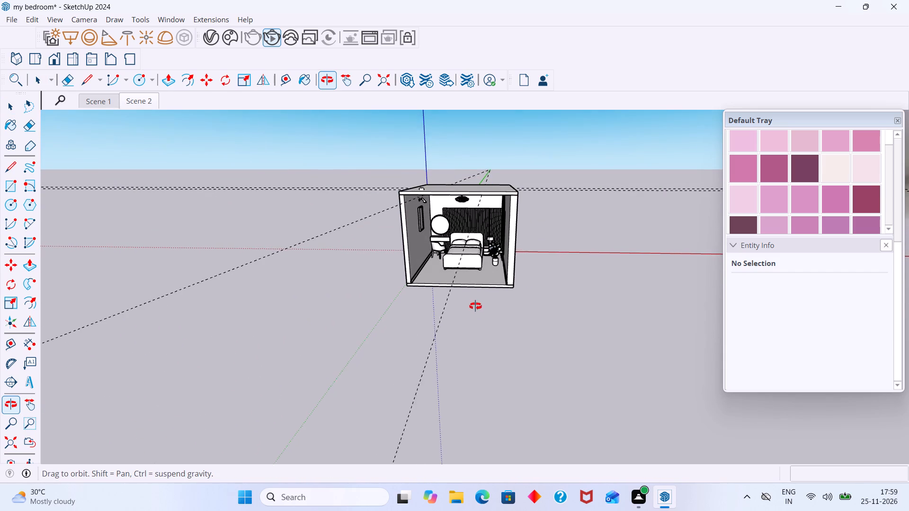
{"action": "middle_click_drag", "start_coordinate": [475, 306], "coordinate": [426, 358]}
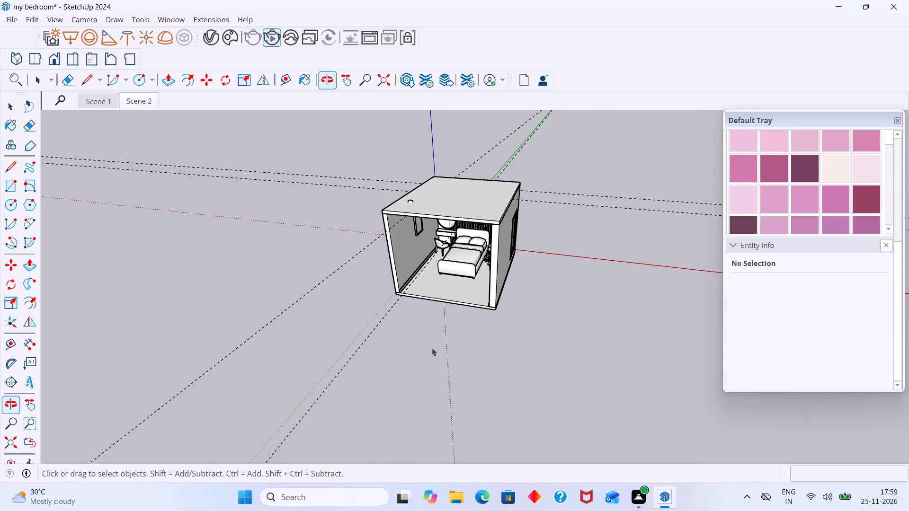
{"action": "scroll", "coordinate": [432, 345], "scroll_direction": "down", "scroll_amount": 5}
{"action": "scroll", "coordinate": [422, 273], "scroll_direction": "up", "scroll_amount": 10}
{"action": "middle_click_drag", "start_coordinate": [428, 244], "coordinate": [428, 243]}
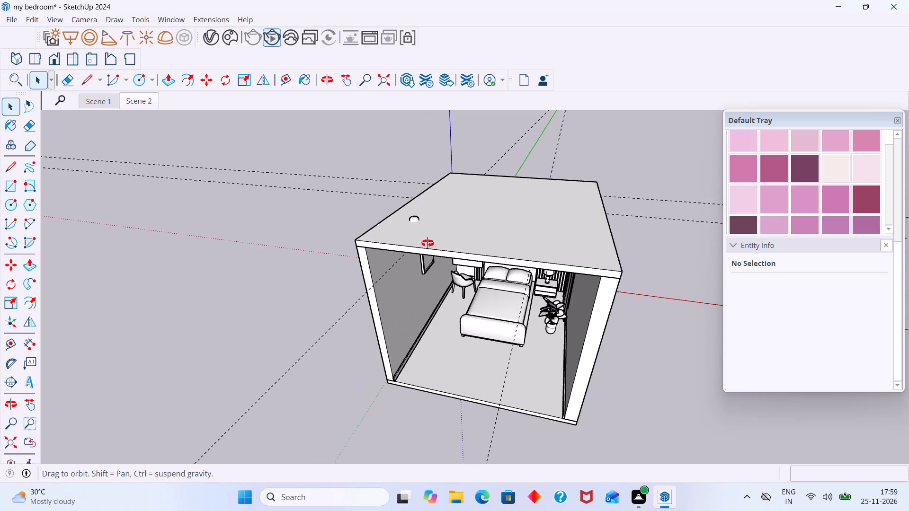
Delete the Tetris A 152 023 component protruding above the room's roof.
{"action": "middle_click_drag", "start_coordinate": [428, 243], "coordinate": [425, 226]}
{"action": "scroll", "coordinate": [421, 225], "scroll_direction": "up", "scroll_amount": 5}
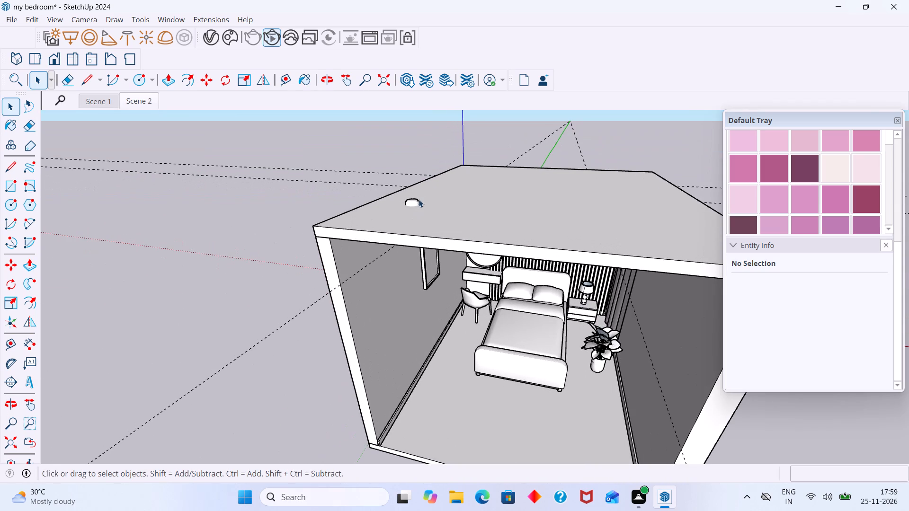
{"action": "left_click", "coordinate": [417, 199]}
{"action": "key", "text": "Delete"}
Open the ceiling downlight for editing, select its inner circular face, and create a new V-Ray Emissive material.
{"action": "scroll", "coordinate": [417, 211], "scroll_direction": "down", "scroll_amount": 2}
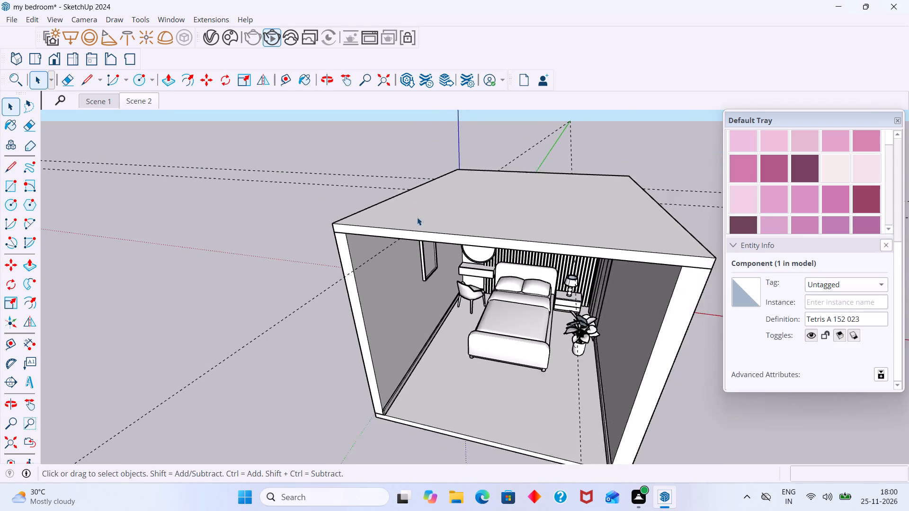
{"action": "scroll", "coordinate": [417, 217], "scroll_direction": "down", "scroll_amount": 3}
{"action": "middle_click_drag", "start_coordinate": [453, 290], "coordinate": [476, 185]}
{"action": "scroll", "coordinate": [466, 197], "scroll_direction": "up", "scroll_amount": 18}
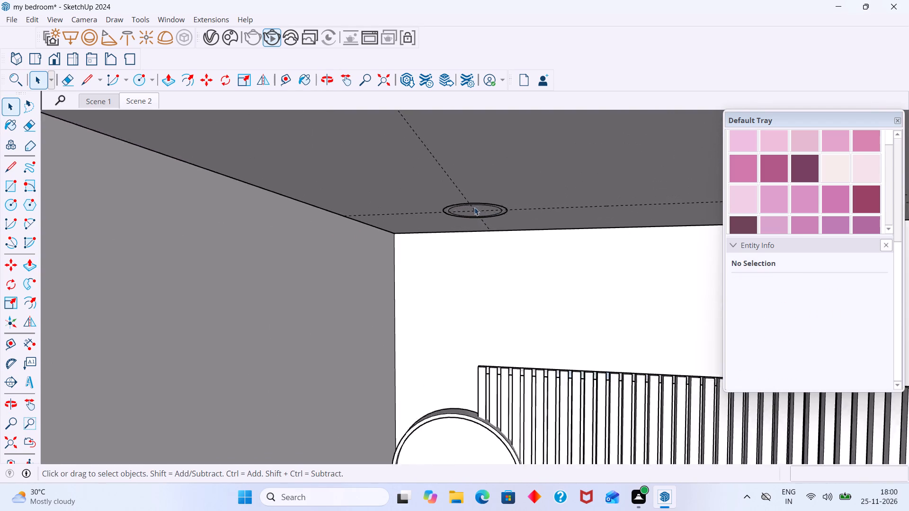
{"action": "scroll", "coordinate": [474, 207], "scroll_direction": "up", "scroll_amount": 17}
{"action": "left_click", "coordinate": [439, 207]}
{"action": "double_click", "coordinate": [439, 207]}
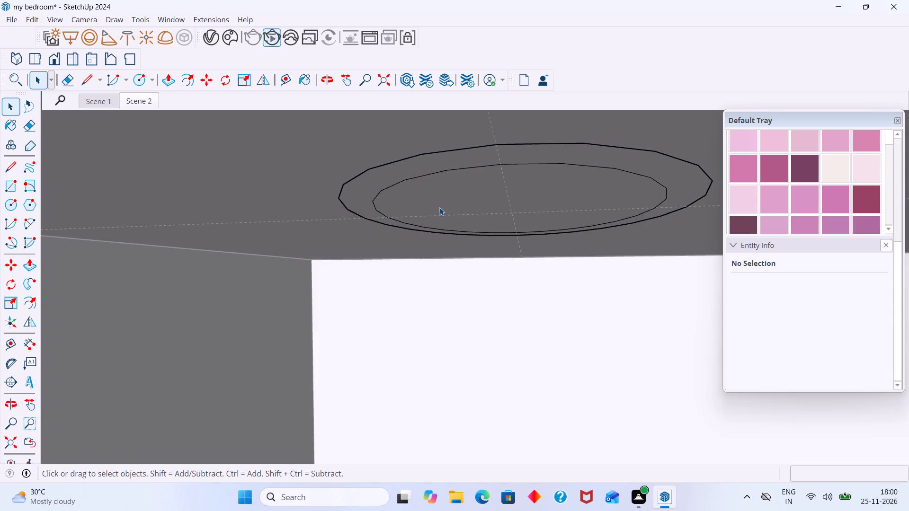
{"action": "left_click", "coordinate": [452, 205]}
{"action": "double_click", "coordinate": [452, 204]}
{"action": "left_click", "coordinate": [454, 207]}
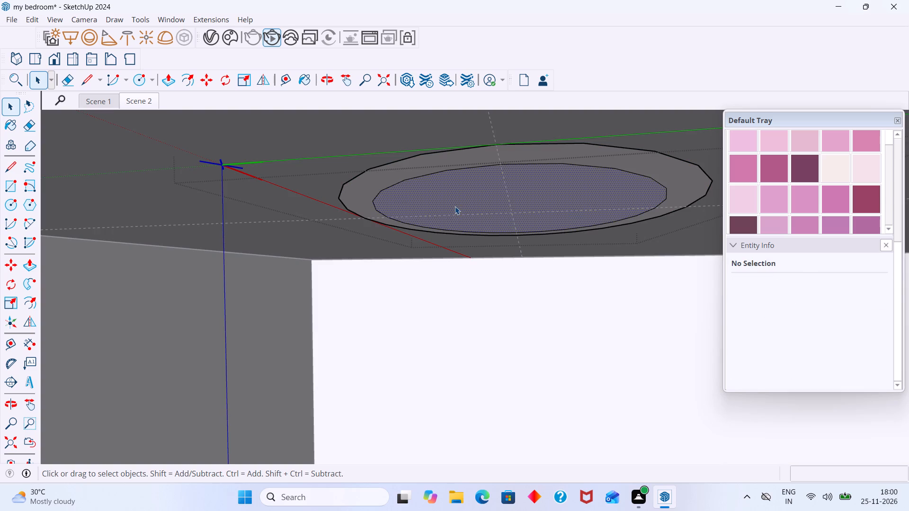
{"action": "left_click", "coordinate": [213, 33]}
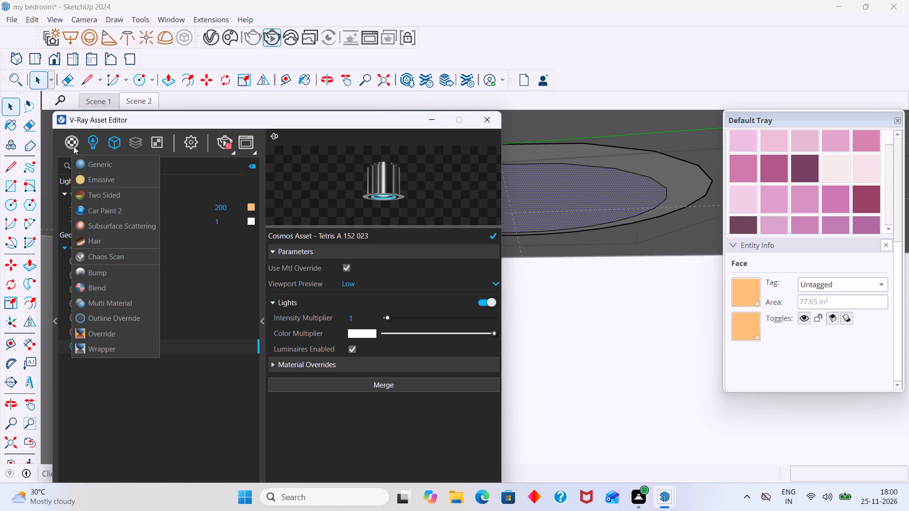
{"action": "left_click", "coordinate": [98, 180]}
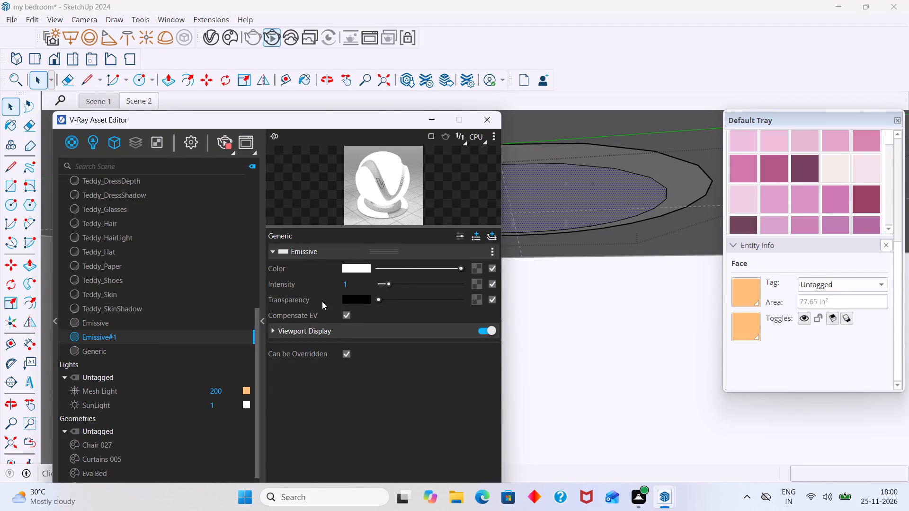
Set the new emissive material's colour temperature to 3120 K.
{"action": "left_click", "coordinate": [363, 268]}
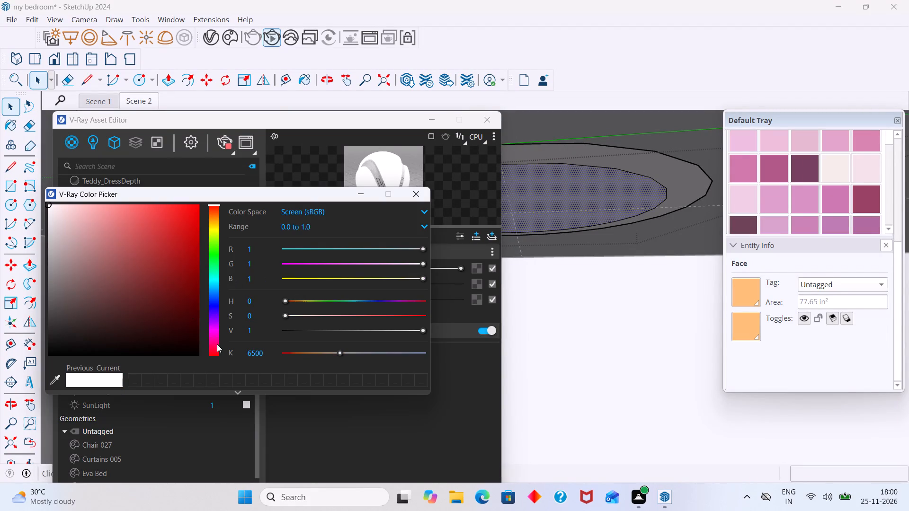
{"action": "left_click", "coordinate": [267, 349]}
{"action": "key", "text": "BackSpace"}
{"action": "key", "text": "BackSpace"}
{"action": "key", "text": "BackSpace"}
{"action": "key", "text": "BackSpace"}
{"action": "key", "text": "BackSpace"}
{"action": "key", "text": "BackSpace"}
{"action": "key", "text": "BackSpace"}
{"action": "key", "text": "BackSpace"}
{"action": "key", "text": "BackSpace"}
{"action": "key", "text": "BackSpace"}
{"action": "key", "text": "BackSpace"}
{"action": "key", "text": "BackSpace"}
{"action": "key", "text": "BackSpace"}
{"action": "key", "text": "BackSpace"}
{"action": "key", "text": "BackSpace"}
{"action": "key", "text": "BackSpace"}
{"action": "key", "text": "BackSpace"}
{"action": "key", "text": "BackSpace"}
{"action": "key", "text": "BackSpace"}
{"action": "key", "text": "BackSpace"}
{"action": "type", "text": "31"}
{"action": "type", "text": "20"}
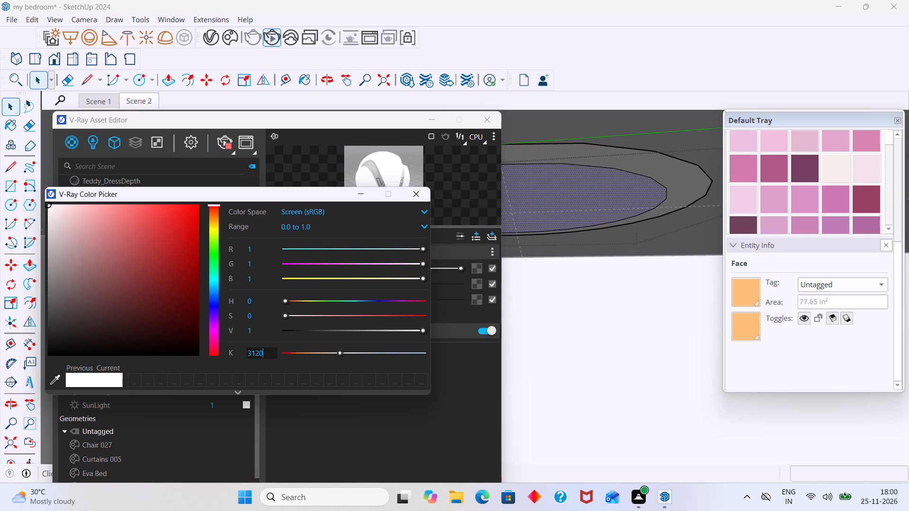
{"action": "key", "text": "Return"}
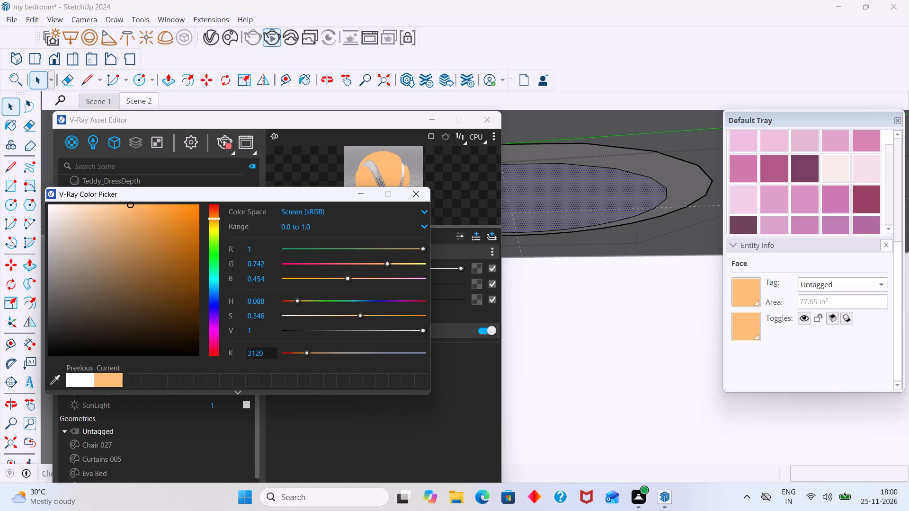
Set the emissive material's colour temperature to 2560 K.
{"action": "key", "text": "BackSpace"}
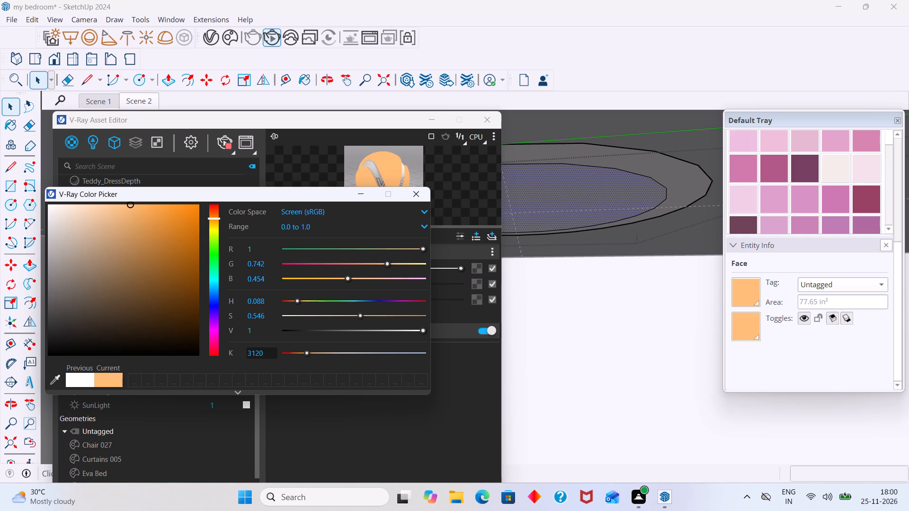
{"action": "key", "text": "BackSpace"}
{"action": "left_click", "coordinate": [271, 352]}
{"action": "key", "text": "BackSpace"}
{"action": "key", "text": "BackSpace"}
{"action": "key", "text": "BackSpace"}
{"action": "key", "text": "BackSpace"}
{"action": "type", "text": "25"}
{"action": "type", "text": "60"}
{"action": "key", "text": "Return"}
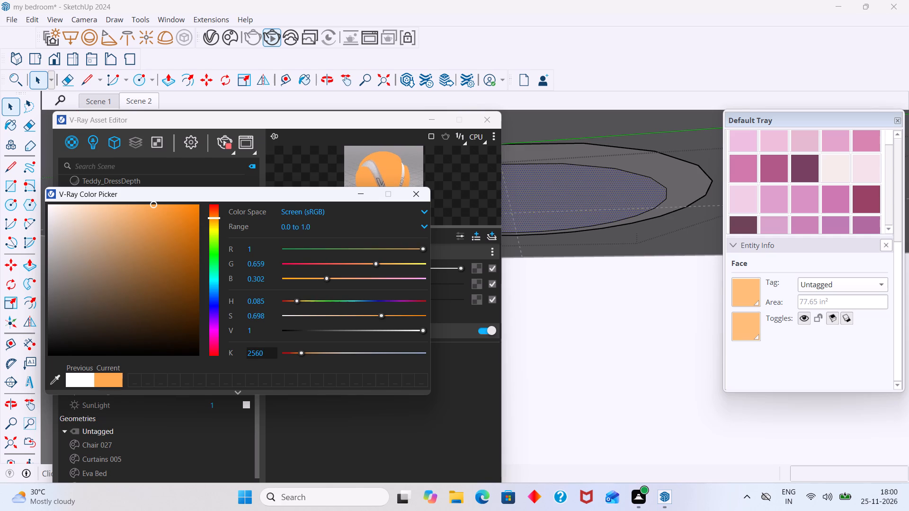
Set the emissive colour temperature to 3584 K and shift the colour to a slightly more saturated orange, about 3315 K.
{"action": "key", "text": "BackSpace"}
{"action": "key", "text": "BackSpace"}
{"action": "key", "text": "BackSpace"}
{"action": "key", "text": "BackSpace"}
{"action": "left_click", "coordinate": [269, 352]}
{"action": "key", "text": "BackSpace"}
{"action": "key", "text": "BackSpace"}
{"action": "key", "text": "BackSpace"}
{"action": "key", "text": "BackSpace"}
{"action": "key", "text": "BackSpace"}
{"action": "key", "text": "BackSpace"}
{"action": "key", "text": "BackSpace"}
{"action": "key", "text": "BackSpace"}
{"action": "key", "text": "2"}
{"action": "key", "text": "BackSpace"}
{"action": "type", "text": "3584"}
{"action": "key", "text": "Return"}
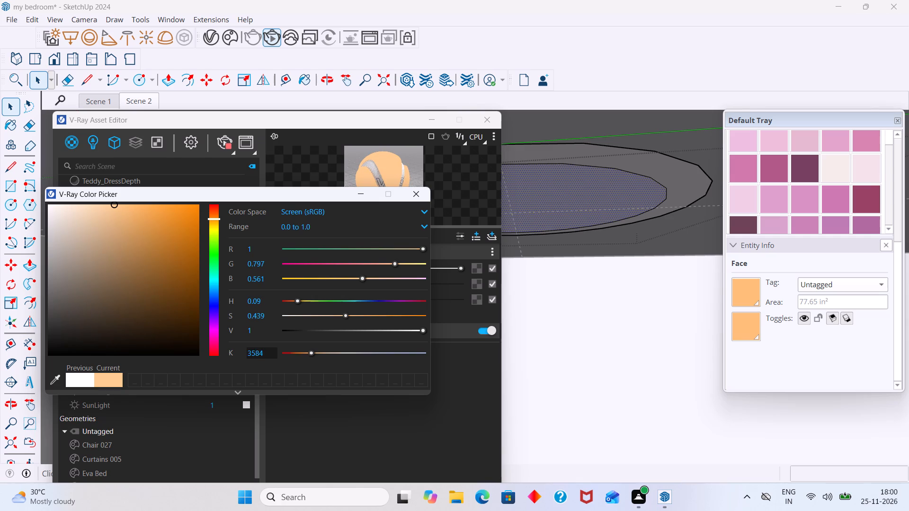
{"action": "left_click", "coordinate": [124, 205]}
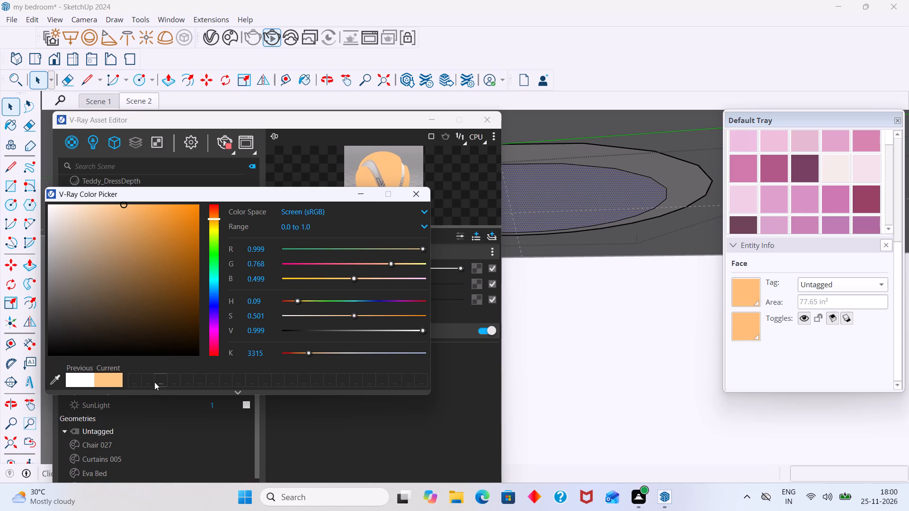
Apply the new warm emissive material to the downlight's selected inner face.
{"action": "left_click_drag", "start_coordinate": [290, 192], "coordinate": [439, 185]}
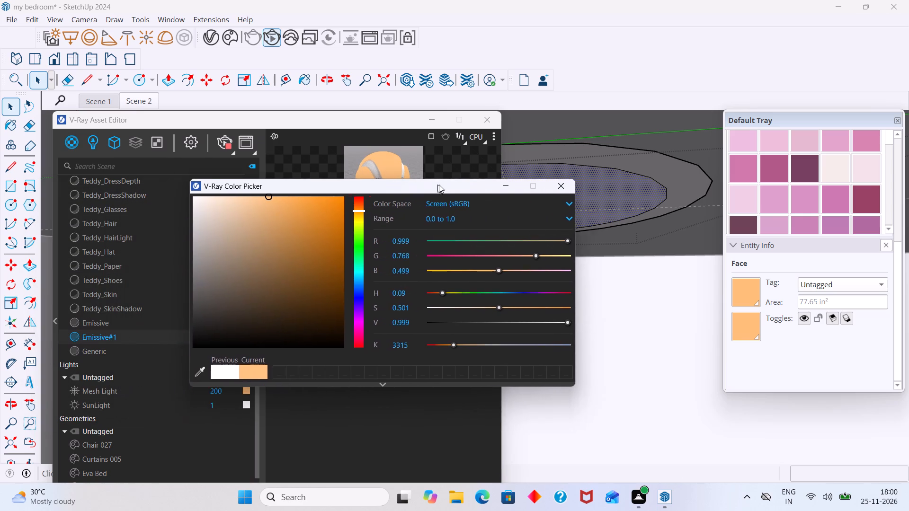
{"action": "left_click_drag", "start_coordinate": [439, 185], "coordinate": [524, 194]}
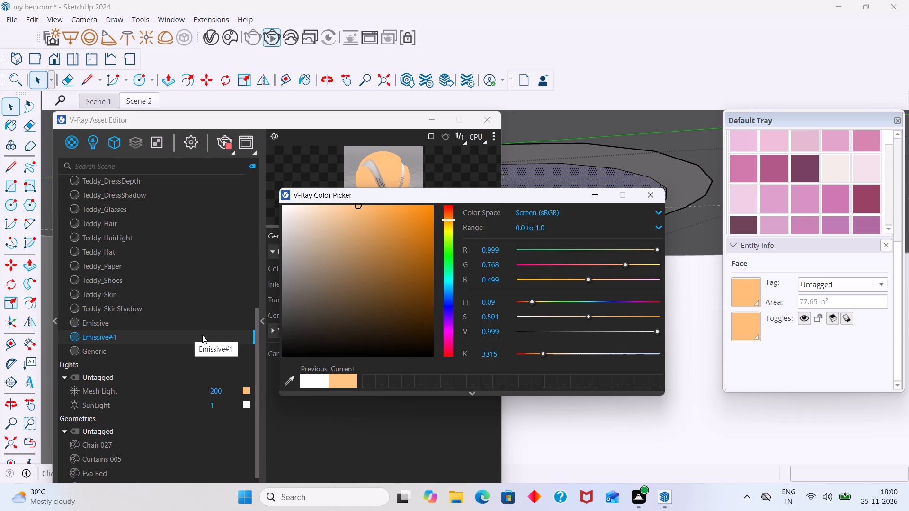
{"action": "right_click", "coordinate": [202, 335]}
{"action": "left_click", "coordinate": [254, 363]}
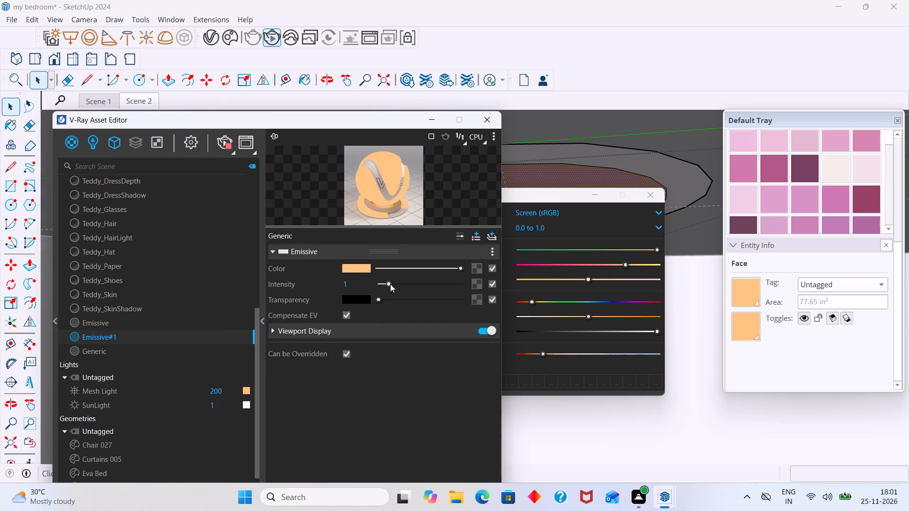
Set the emissive material's intensity to 2.1, clear the downlight from behind the editor, and close the colour picker.
{"action": "left_click_drag", "start_coordinate": [390, 284], "coordinate": [392, 285]}
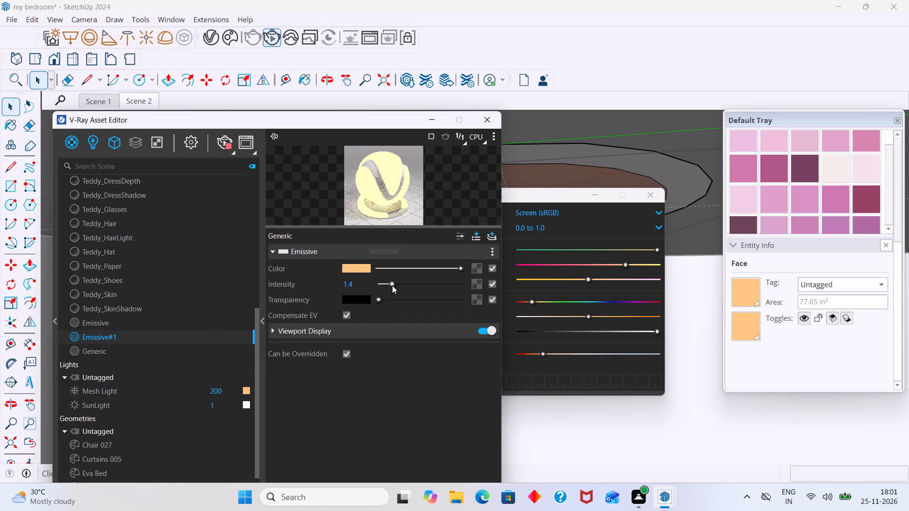
{"action": "left_click_drag", "start_coordinate": [392, 285], "coordinate": [397, 285]}
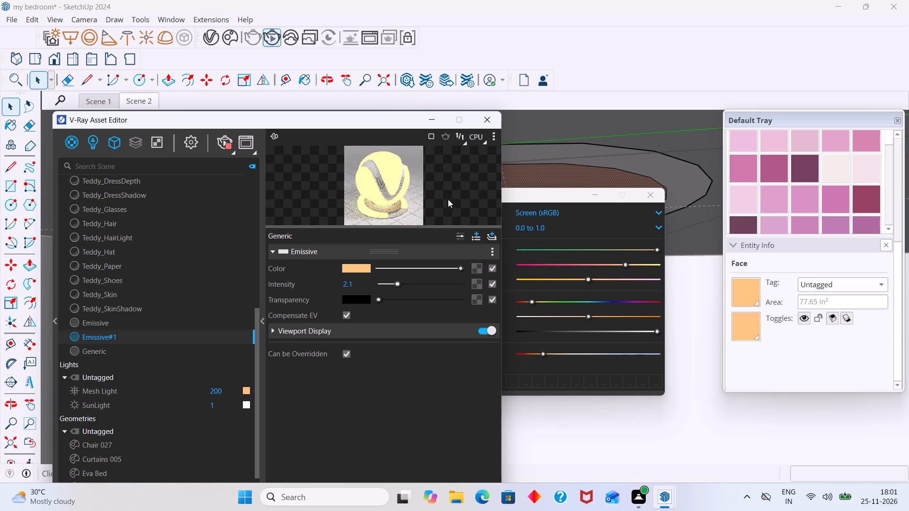
{"action": "left_click_drag", "start_coordinate": [353, 119], "coordinate": [201, 199]}
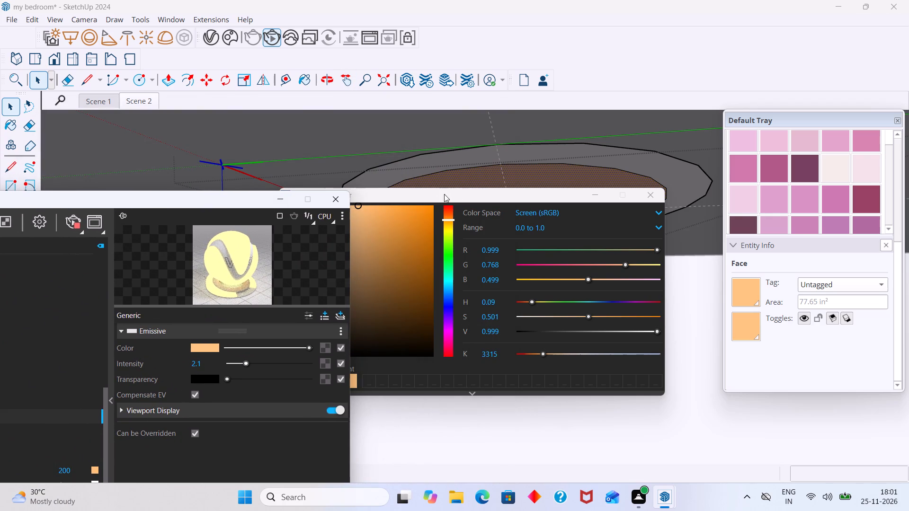
{"action": "left_click", "coordinate": [650, 195]}
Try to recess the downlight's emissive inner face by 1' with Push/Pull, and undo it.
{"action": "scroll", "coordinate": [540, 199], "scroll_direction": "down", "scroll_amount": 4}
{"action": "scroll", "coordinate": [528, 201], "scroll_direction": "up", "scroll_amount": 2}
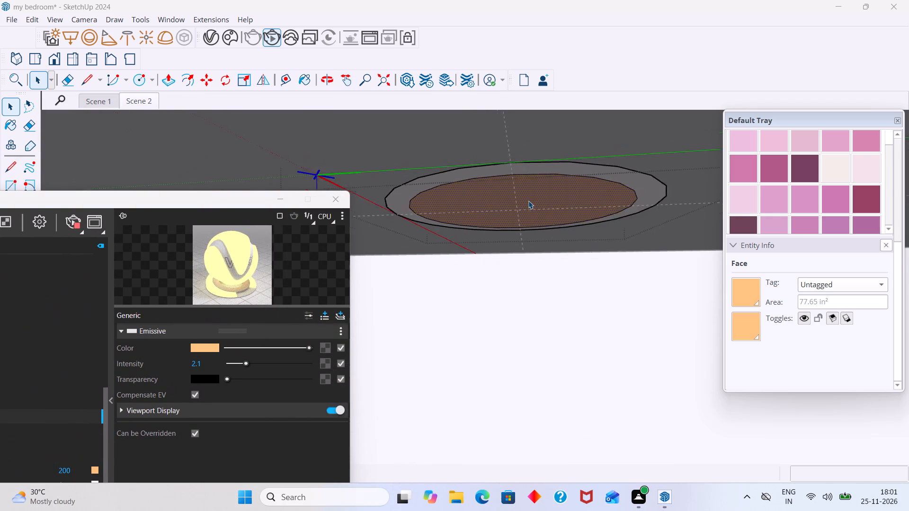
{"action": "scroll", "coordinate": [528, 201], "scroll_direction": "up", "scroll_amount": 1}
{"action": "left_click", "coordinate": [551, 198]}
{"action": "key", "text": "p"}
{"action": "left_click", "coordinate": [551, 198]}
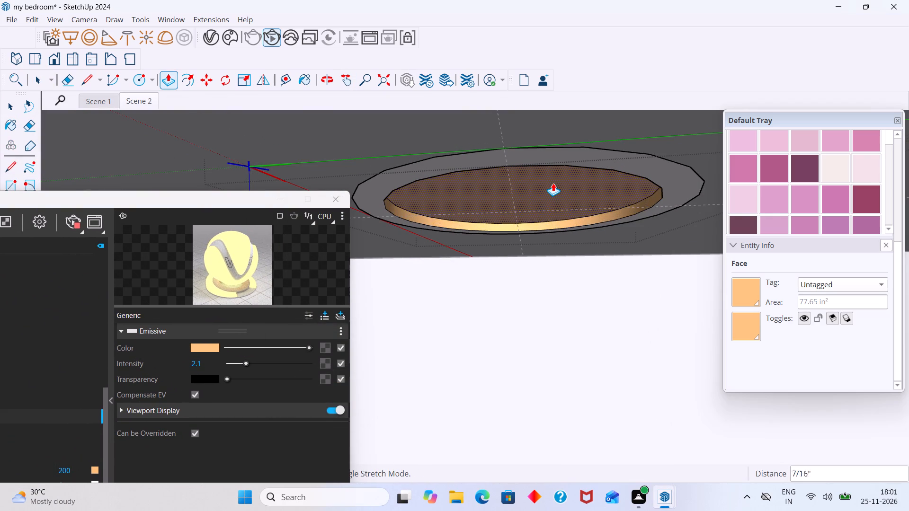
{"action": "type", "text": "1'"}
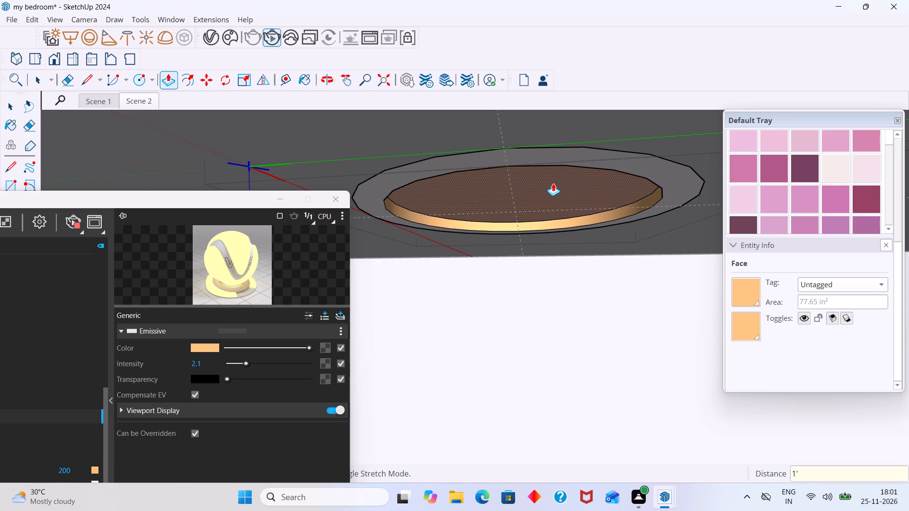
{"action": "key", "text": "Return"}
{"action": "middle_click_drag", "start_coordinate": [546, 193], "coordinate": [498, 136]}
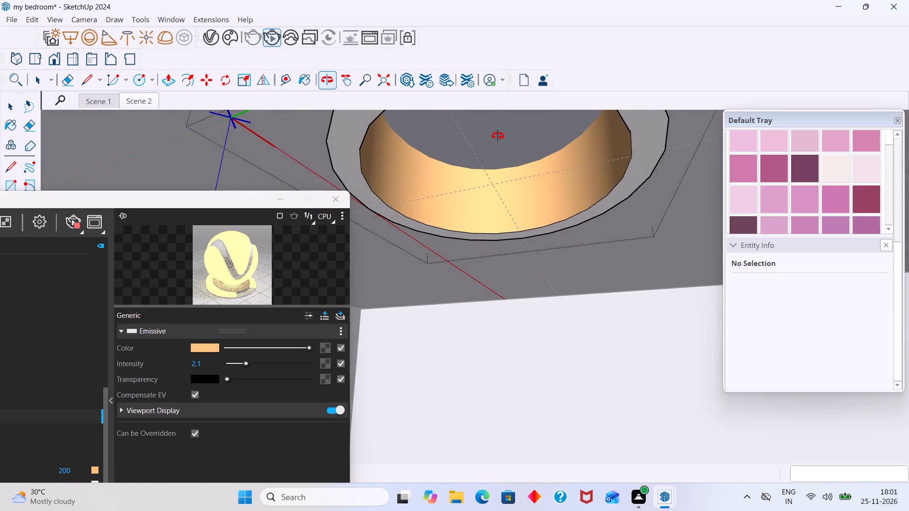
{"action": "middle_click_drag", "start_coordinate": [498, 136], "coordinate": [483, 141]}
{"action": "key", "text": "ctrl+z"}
Recess the downlight's emissive inner face 0.5" into the ceiling with Push/Pull.
{"action": "scroll", "coordinate": [481, 176], "scroll_direction": "down", "scroll_amount": 4}
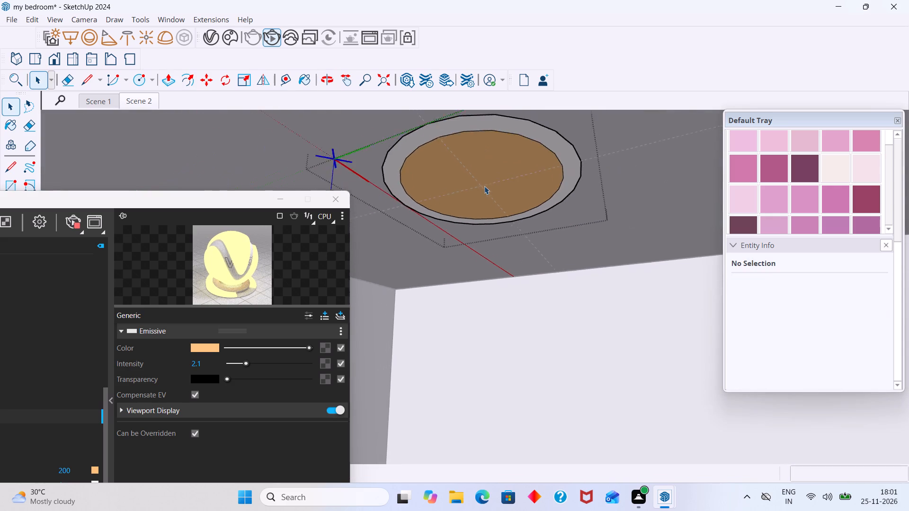
{"action": "scroll", "coordinate": [484, 186], "scroll_direction": "down", "scroll_amount": 2}
{"action": "middle_click_drag", "start_coordinate": [493, 209], "coordinate": [500, 220]}
{"action": "scroll", "coordinate": [488, 198], "scroll_direction": "up", "scroll_amount": 4}
{"action": "left_click", "coordinate": [464, 171]}
{"action": "key", "text": "p"}
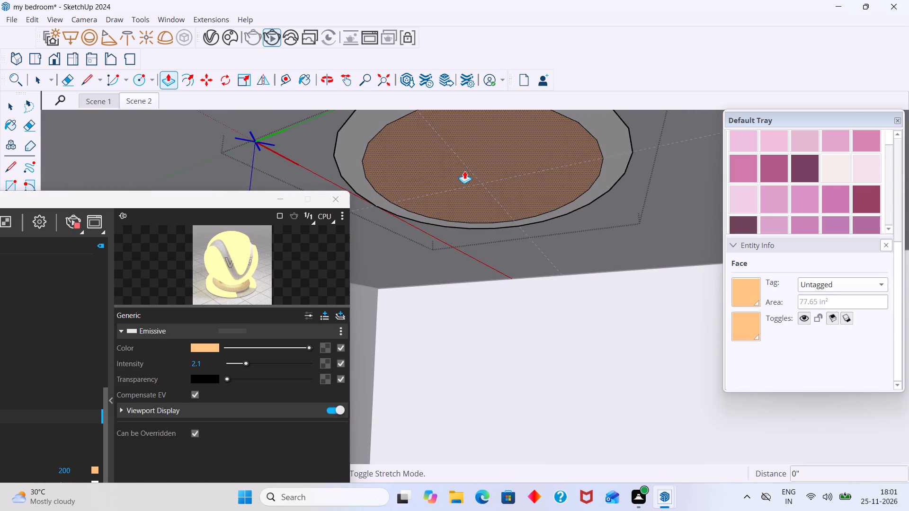
{"action": "left_click", "coordinate": [464, 171]}
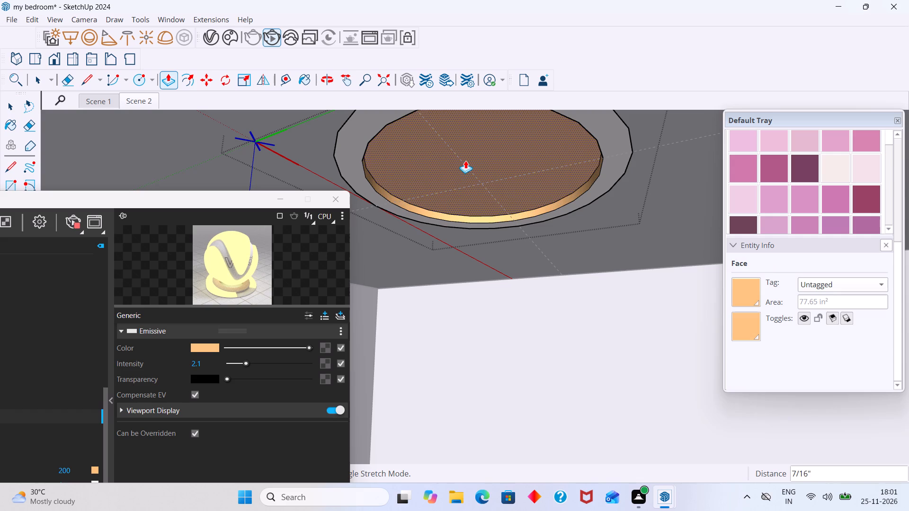
{"action": "type", "text": "0.5\""}
{"action": "key", "text": "Return"}
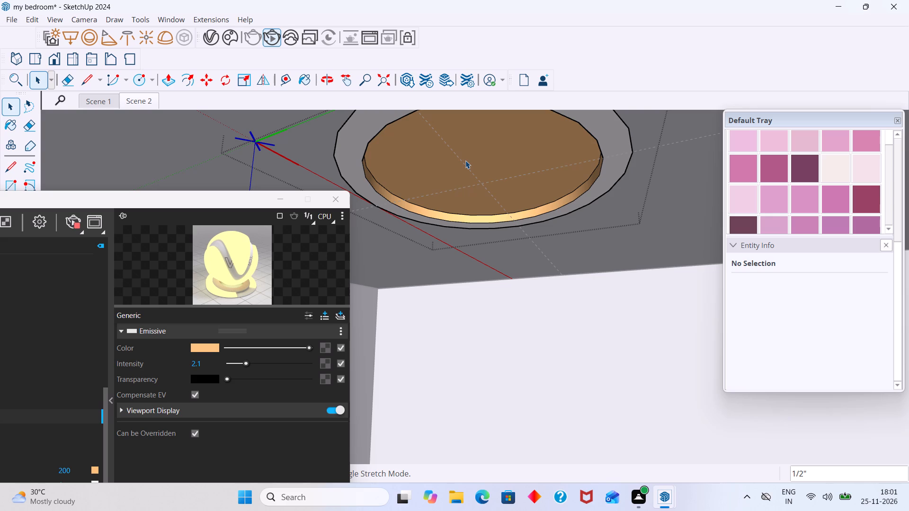
{"action": "scroll", "coordinate": [413, 192], "scroll_direction": "down", "scroll_amount": 5}
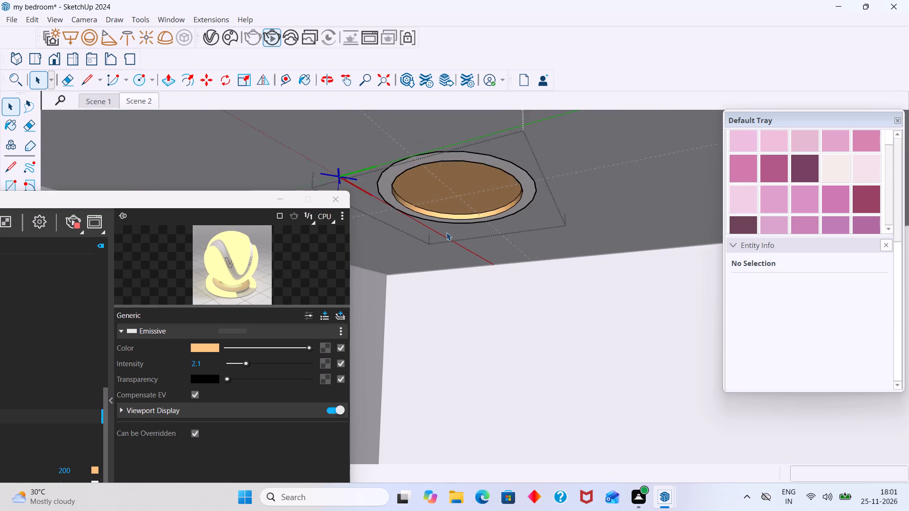
{"action": "scroll", "coordinate": [446, 232], "scroll_direction": "down", "scroll_amount": 20}
{"action": "scroll", "coordinate": [446, 232], "scroll_direction": "down", "scroll_amount": 5}
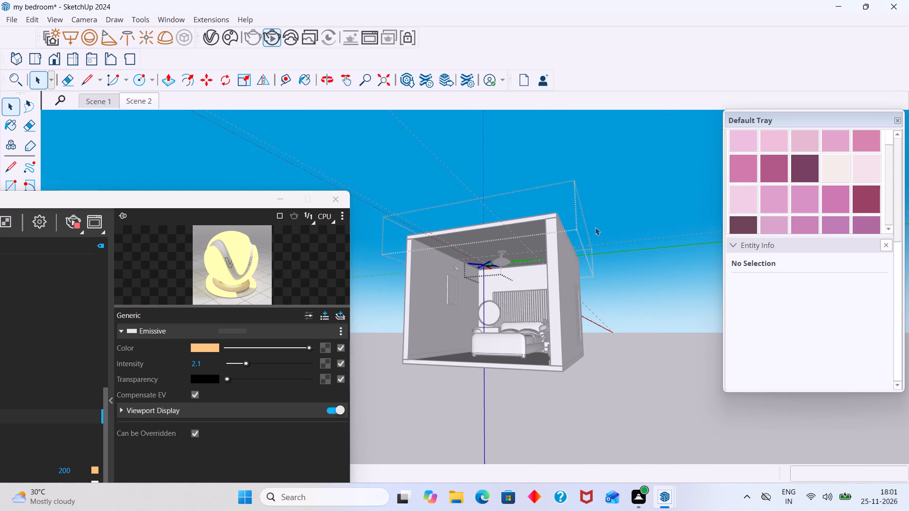
Inspect the recessed emissive downlight up close and the whole room around it.
{"action": "left_click", "coordinate": [600, 214]}
{"action": "scroll", "coordinate": [473, 263], "scroll_direction": "up", "scroll_amount": 14}
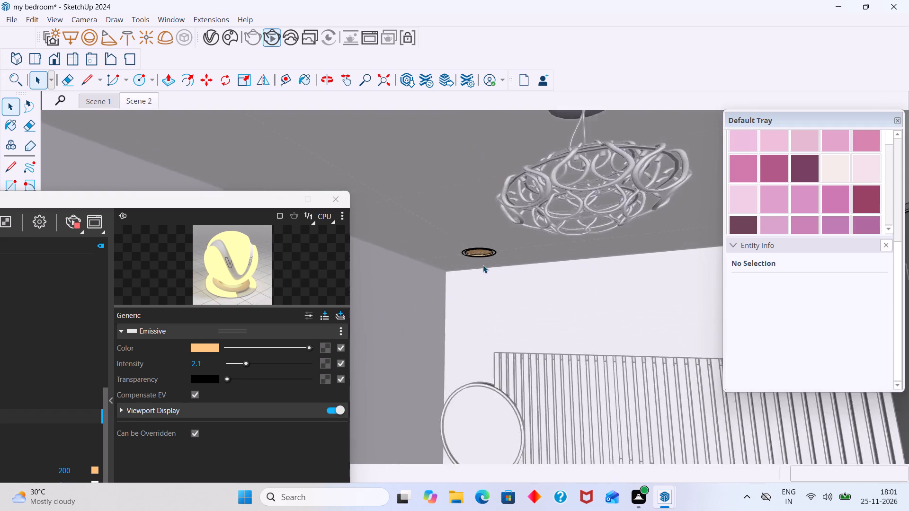
{"action": "scroll", "coordinate": [483, 265], "scroll_direction": "up", "scroll_amount": 20}
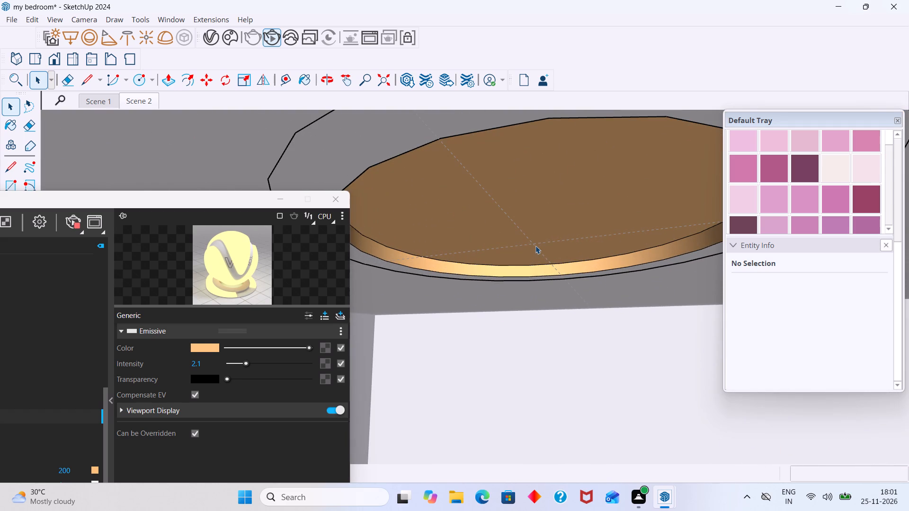
{"action": "scroll", "coordinate": [535, 246], "scroll_direction": "down", "scroll_amount": 4}
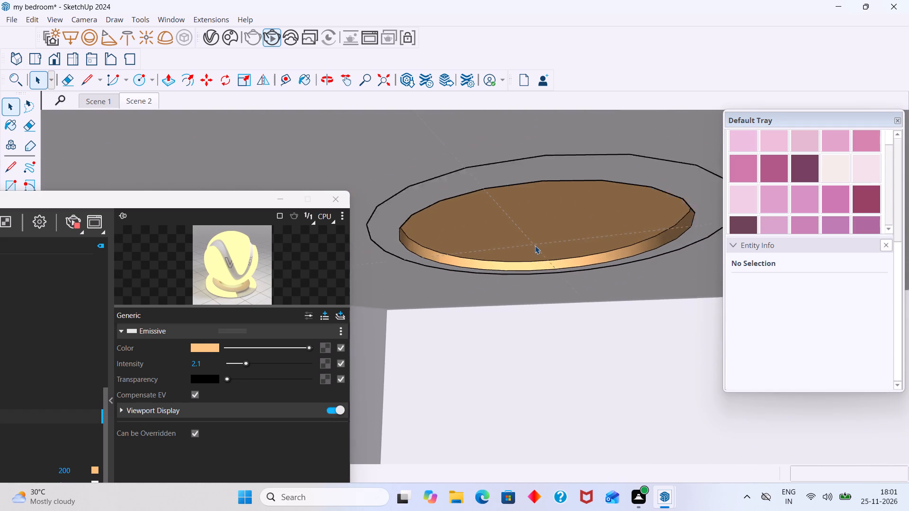
{"action": "scroll", "coordinate": [535, 246], "scroll_direction": "down", "scroll_amount": 20}
{"action": "scroll", "coordinate": [535, 246], "scroll_direction": "down", "scroll_amount": 17}
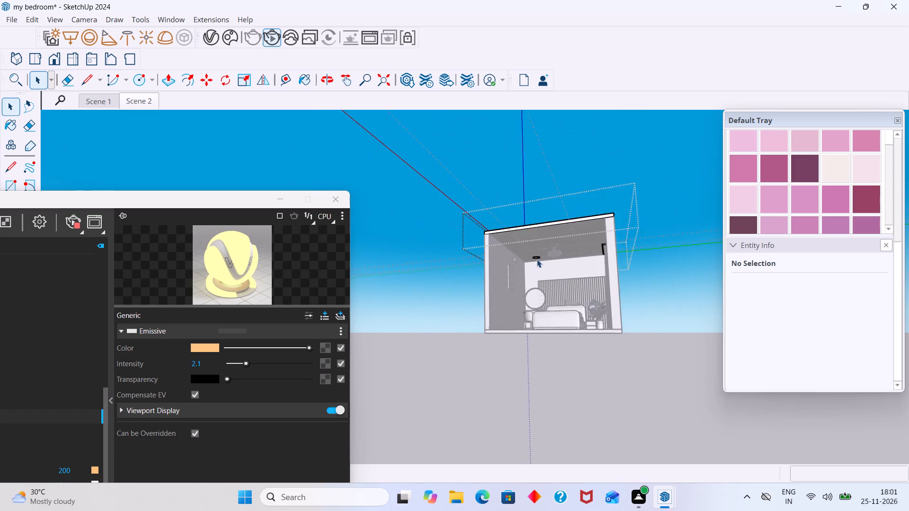
{"action": "scroll", "coordinate": [537, 259], "scroll_direction": "down", "scroll_amount": 3}
{"action": "middle_click_drag", "start_coordinate": [536, 260], "coordinate": [524, 302]}
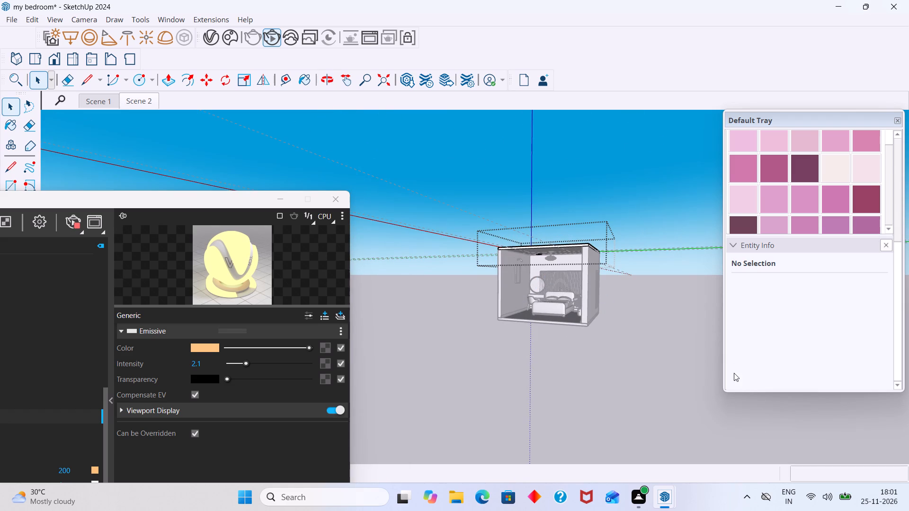
{"action": "scroll", "coordinate": [729, 365], "scroll_direction": "up", "scroll_amount": 3}
{"action": "scroll", "coordinate": [574, 308], "scroll_direction": "up", "scroll_amount": 11}
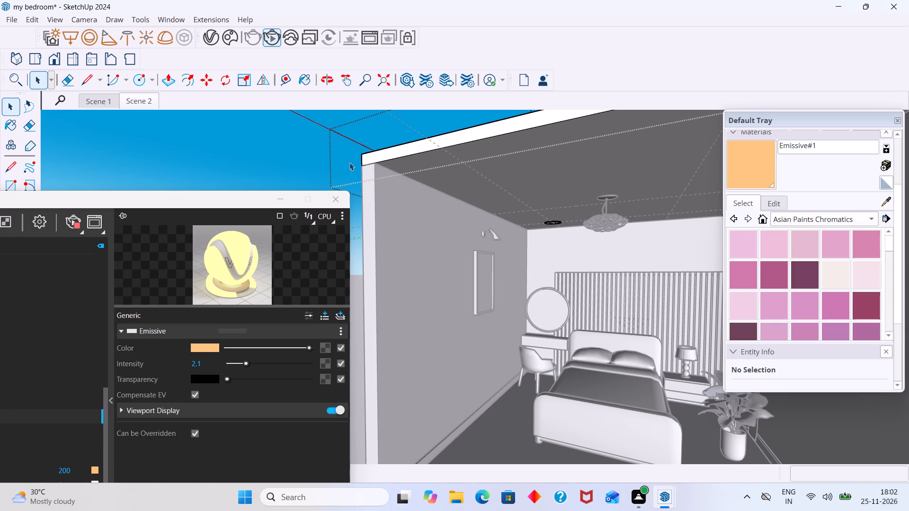
Preview the room corner with the downlight in an interactive V-Ray render, and close the Frame Buffer and Asset Editor.
{"action": "scroll", "coordinate": [294, 282], "scroll_direction": "down", "scroll_amount": 2}
{"action": "left_click_drag", "start_coordinate": [246, 200], "coordinate": [293, 113]}
{"action": "scroll", "coordinate": [630, 211], "scroll_direction": "down", "scroll_amount": 8}
{"action": "middle_click_drag", "start_coordinate": [581, 238], "coordinate": [586, 240]}
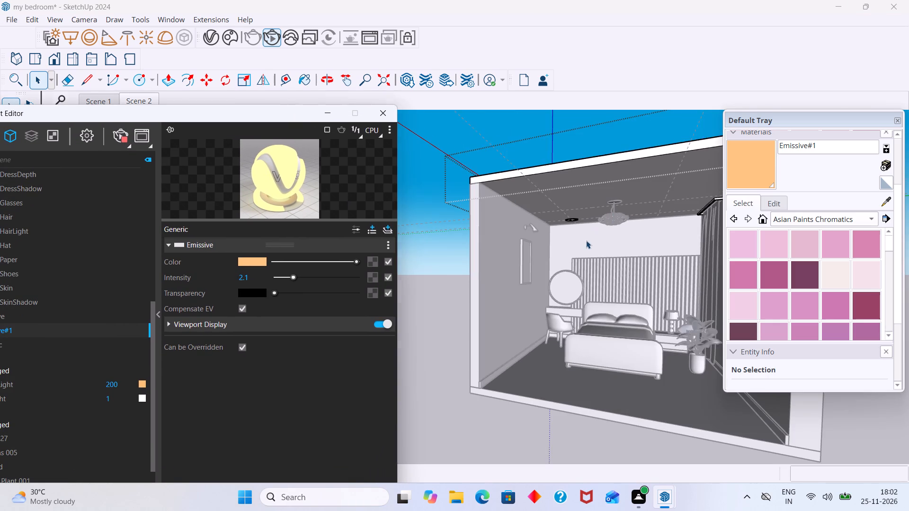
{"action": "middle_click_drag", "start_coordinate": [586, 240], "coordinate": [609, 235]}
{"action": "scroll", "coordinate": [581, 225], "scroll_direction": "up", "scroll_amount": 9}
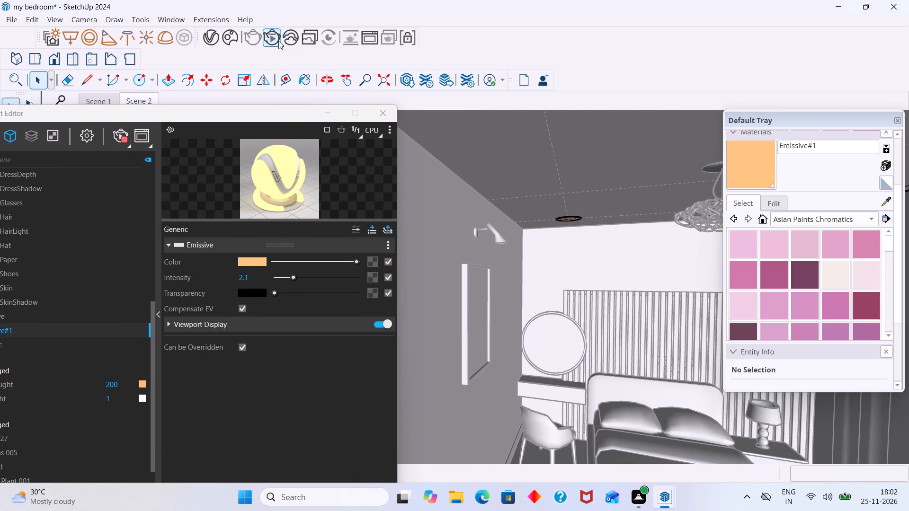
{"action": "triple_click", "coordinate": [271, 38]}
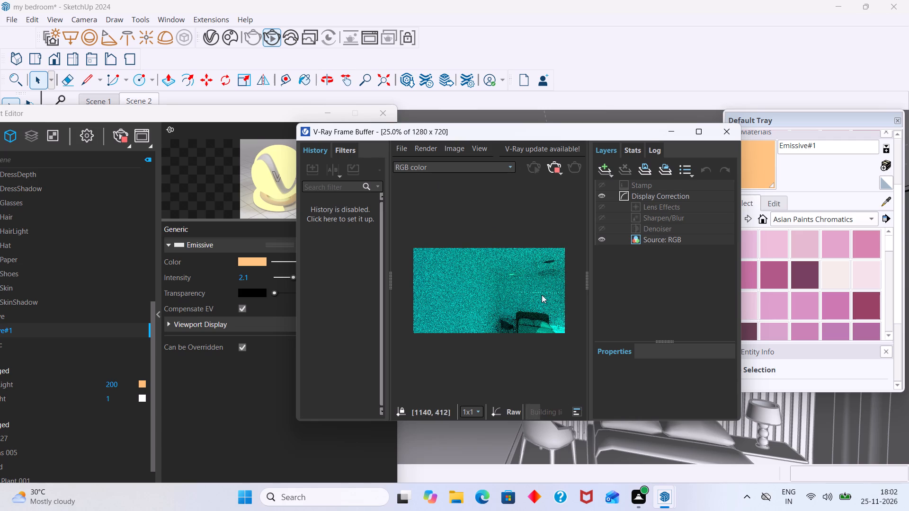
{"action": "scroll", "coordinate": [520, 280], "scroll_direction": "down", "scroll_amount": 1}
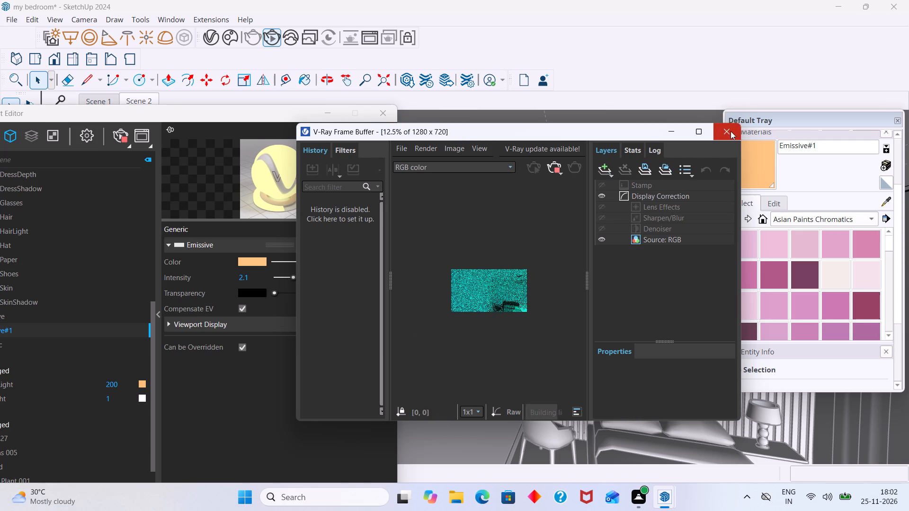
{"action": "left_click", "coordinate": [731, 131]}
{"action": "left_click", "coordinate": [386, 116]}
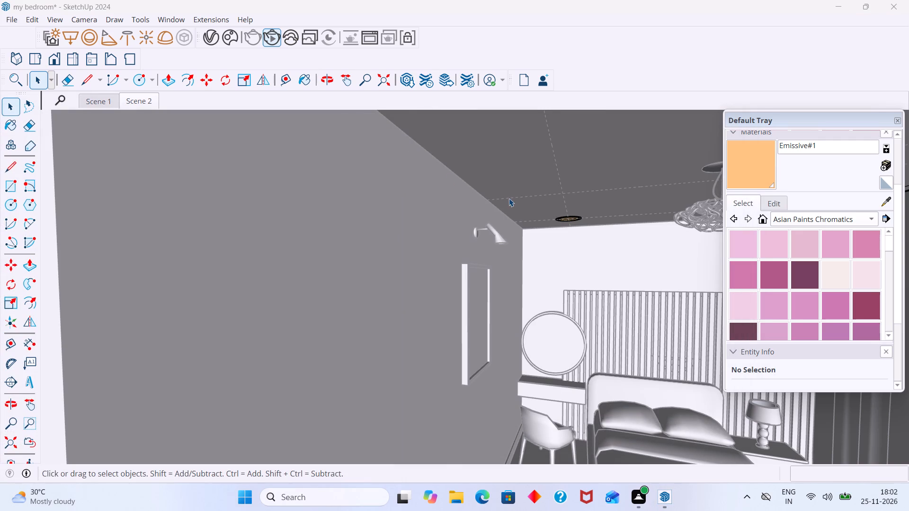
Frame the view closely on the ceiling downlight and restart the interactive V-Ray render.
{"action": "scroll", "coordinate": [558, 224], "scroll_direction": "up", "scroll_amount": 7}
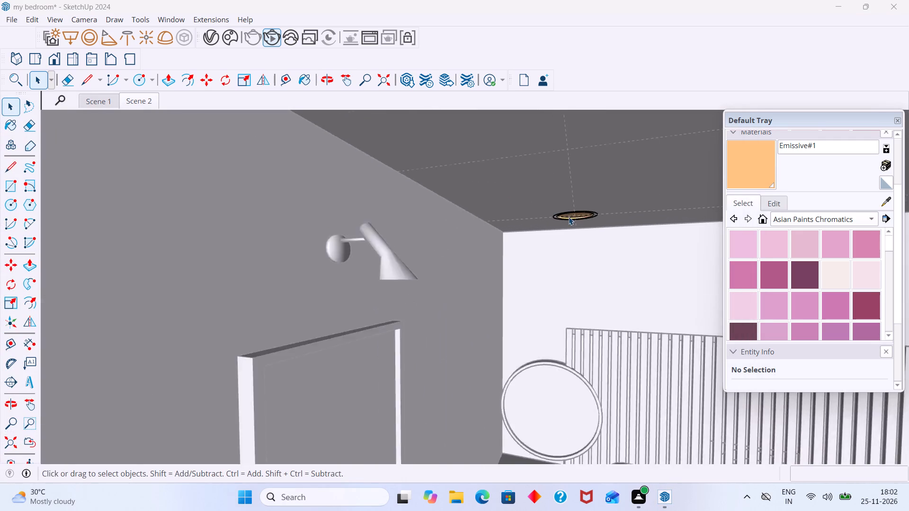
{"action": "scroll", "coordinate": [569, 217], "scroll_direction": "up", "scroll_amount": 5}
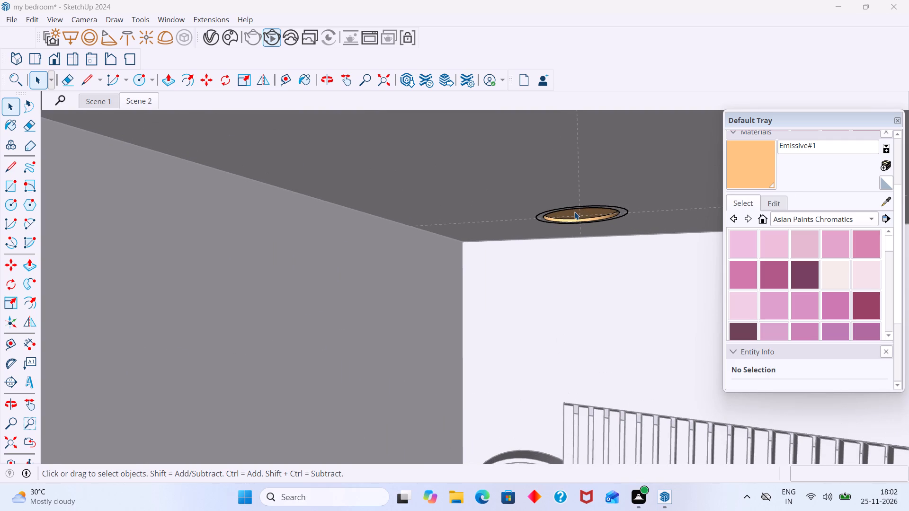
{"action": "left_click", "coordinate": [271, 34]}
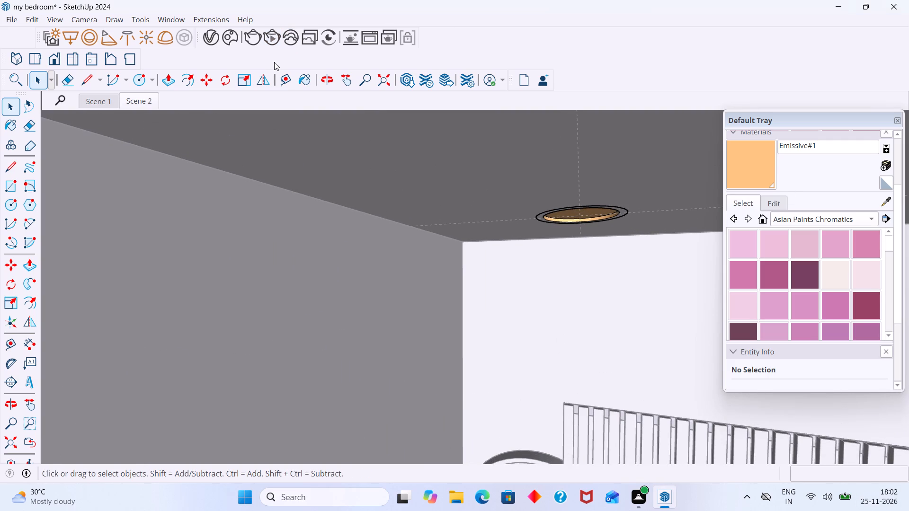
{"action": "left_click", "coordinate": [270, 39]}
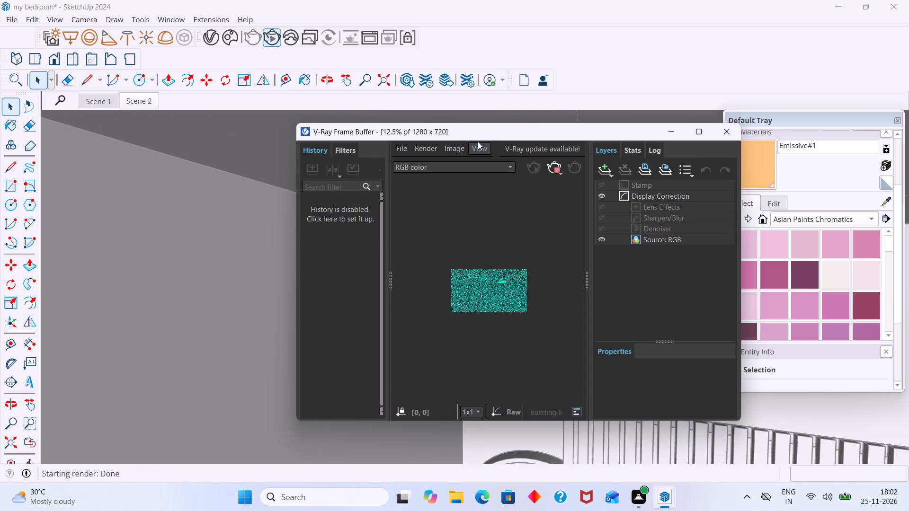
Stop the interactive render and maximize the Frame Buffer, viewing the image at 50% zoom.
{"action": "left_click", "coordinate": [601, 236]}
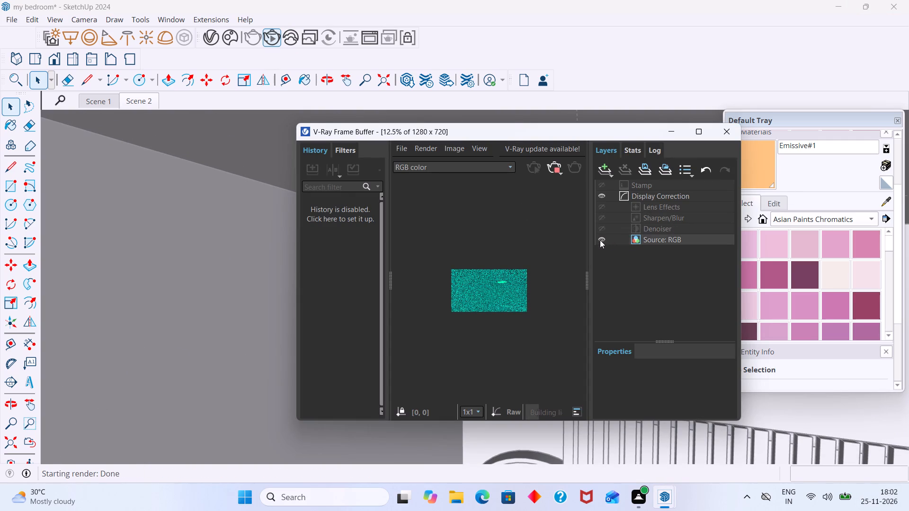
{"action": "left_click", "coordinate": [600, 240]}
{"action": "left_click", "coordinate": [600, 240]}
{"action": "left_click", "coordinate": [602, 238]}
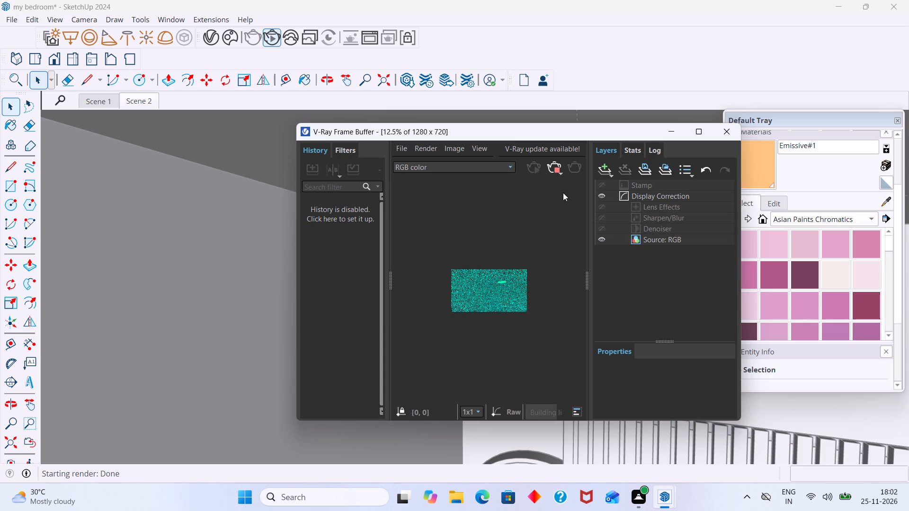
{"action": "left_click", "coordinate": [553, 170]}
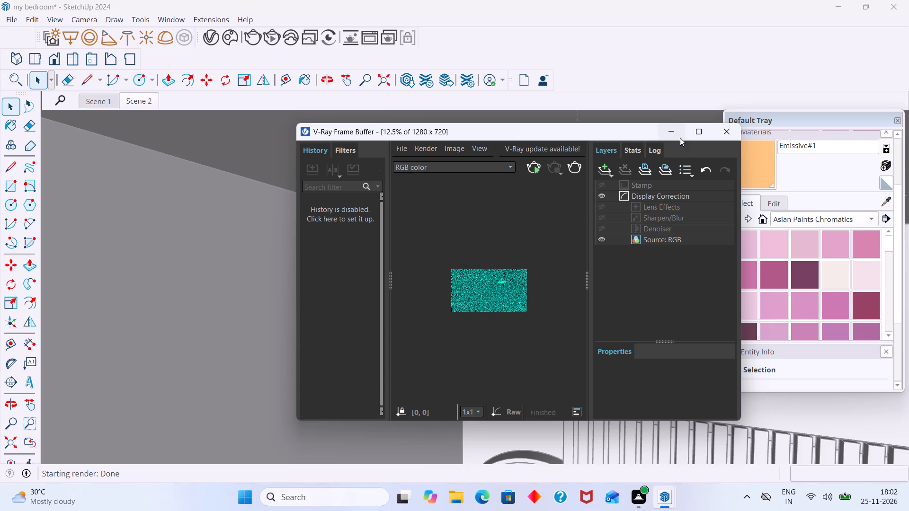
{"action": "left_click", "coordinate": [696, 135]}
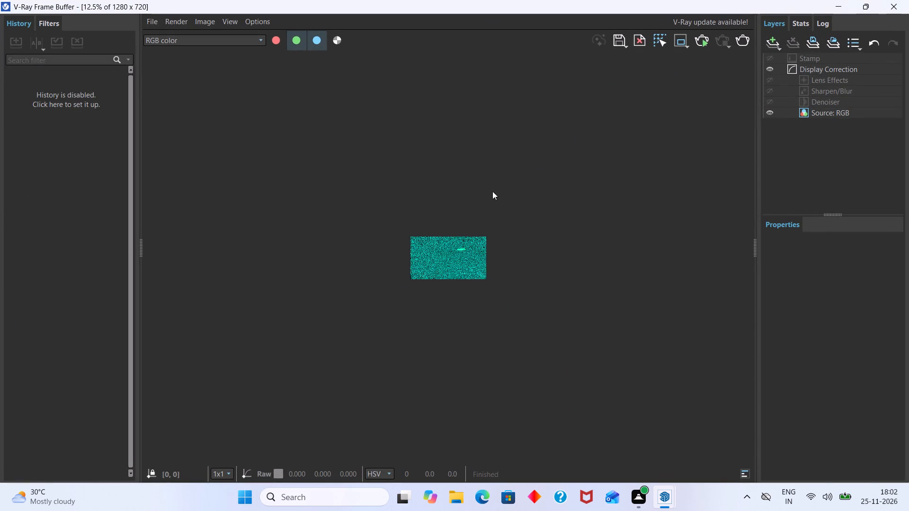
{"action": "scroll", "coordinate": [482, 262], "scroll_direction": "up", "scroll_amount": 2}
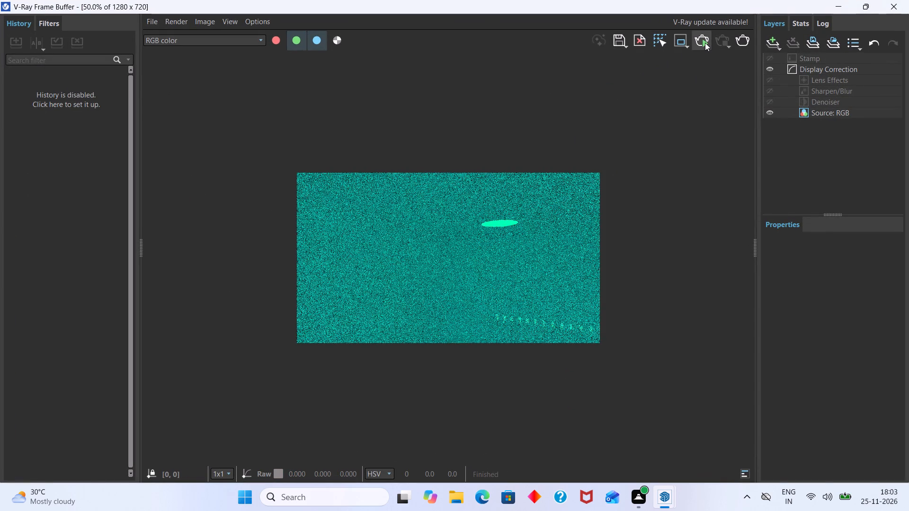
Restart the interactive render and turn on the Denoiser layer.
{"action": "left_click", "coordinate": [705, 43]}
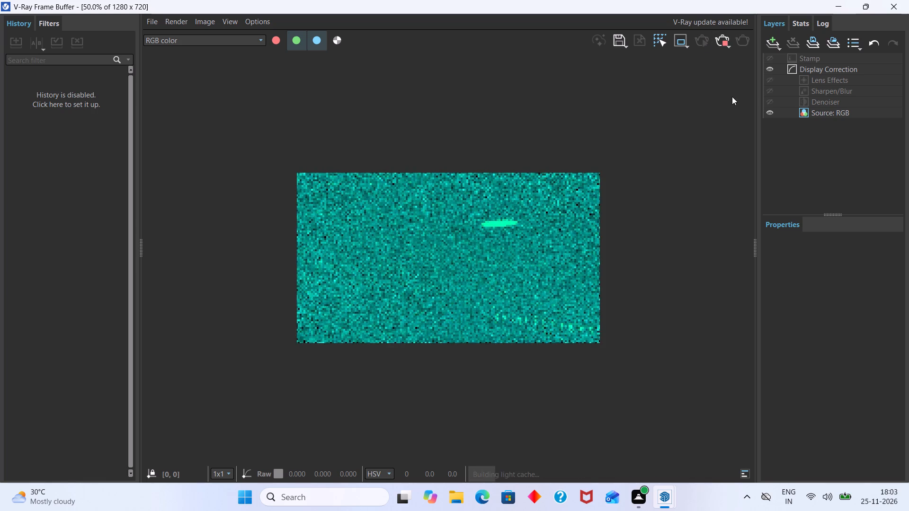
{"action": "left_click", "coordinate": [770, 103]}
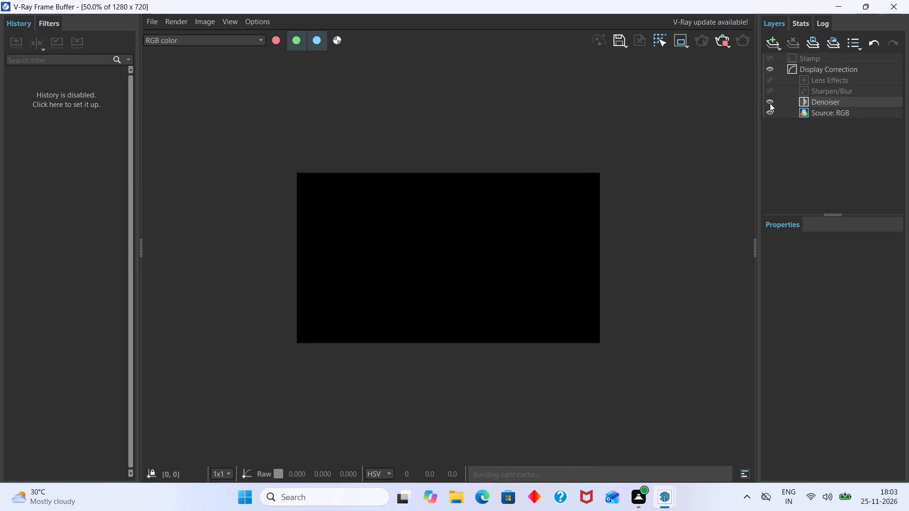
{"action": "left_click", "coordinate": [770, 92]}
{"action": "left_click", "coordinate": [770, 77]}
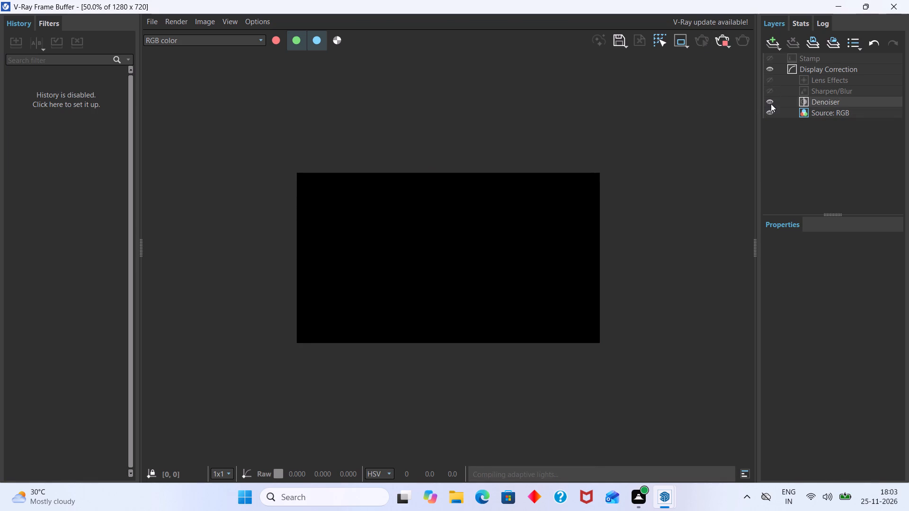
{"action": "left_click", "coordinate": [771, 108]}
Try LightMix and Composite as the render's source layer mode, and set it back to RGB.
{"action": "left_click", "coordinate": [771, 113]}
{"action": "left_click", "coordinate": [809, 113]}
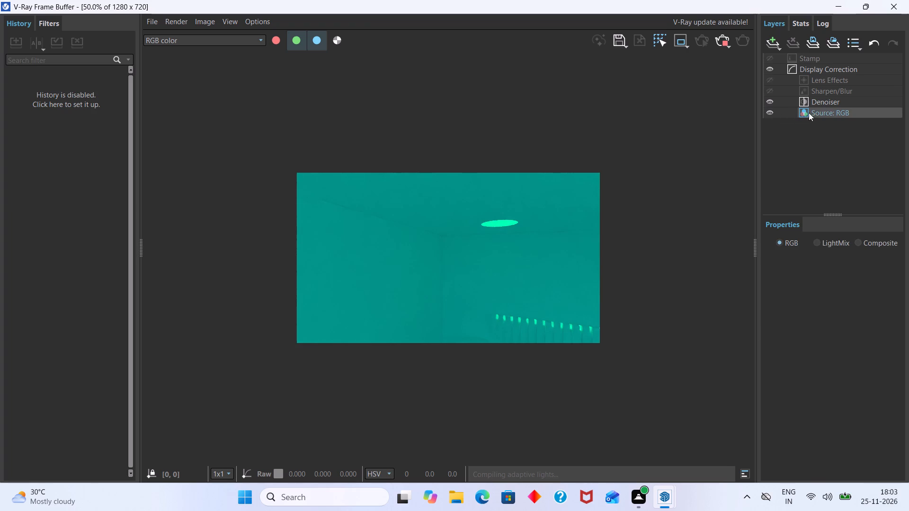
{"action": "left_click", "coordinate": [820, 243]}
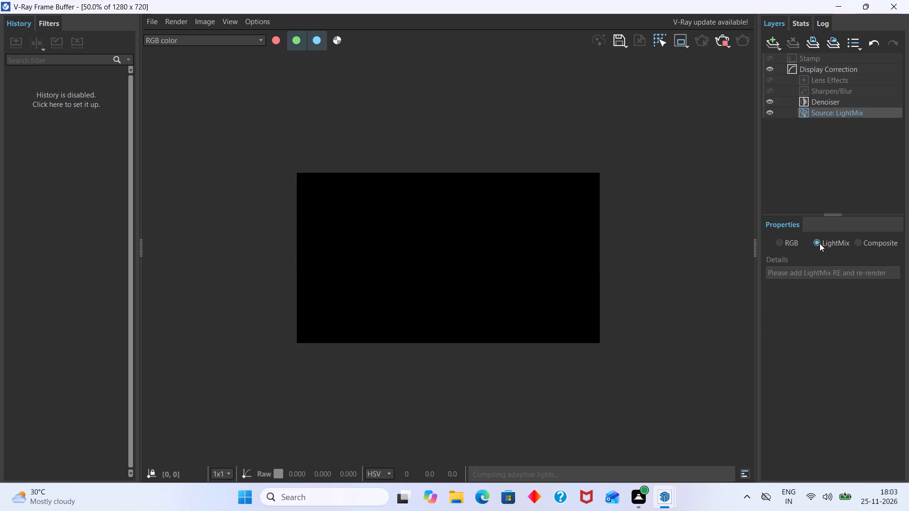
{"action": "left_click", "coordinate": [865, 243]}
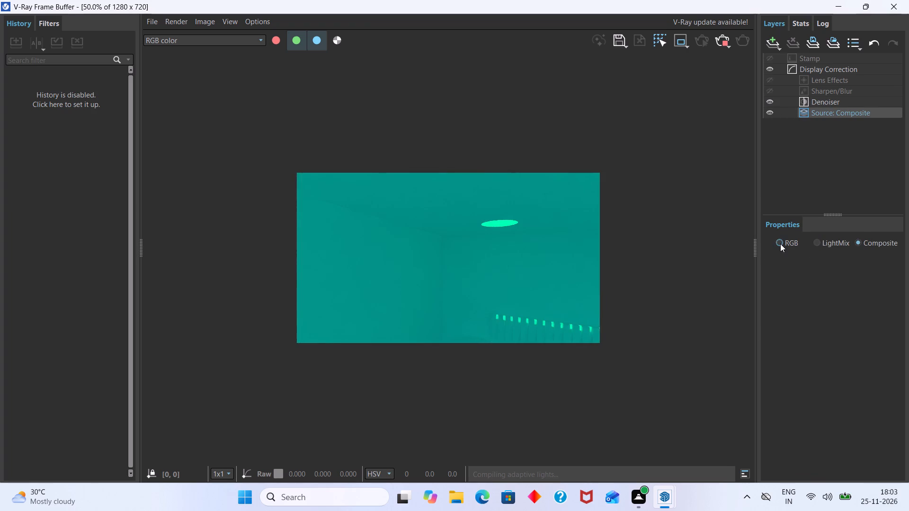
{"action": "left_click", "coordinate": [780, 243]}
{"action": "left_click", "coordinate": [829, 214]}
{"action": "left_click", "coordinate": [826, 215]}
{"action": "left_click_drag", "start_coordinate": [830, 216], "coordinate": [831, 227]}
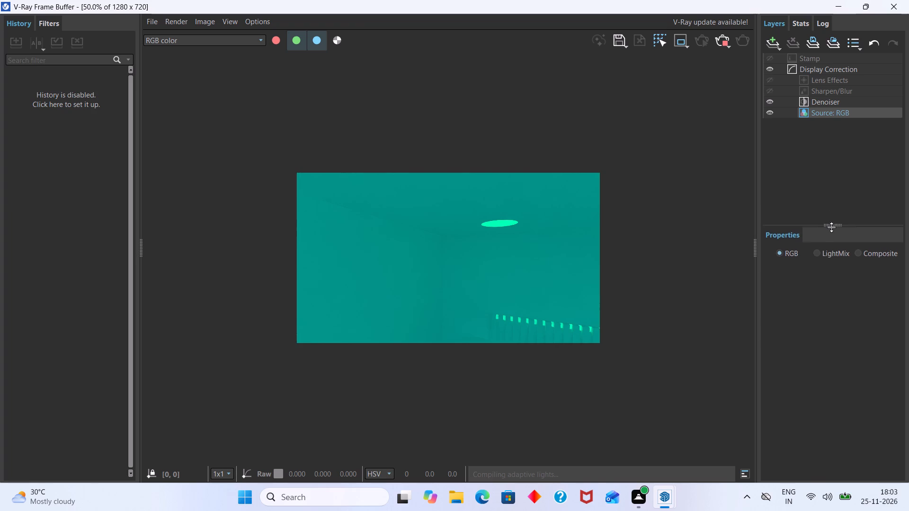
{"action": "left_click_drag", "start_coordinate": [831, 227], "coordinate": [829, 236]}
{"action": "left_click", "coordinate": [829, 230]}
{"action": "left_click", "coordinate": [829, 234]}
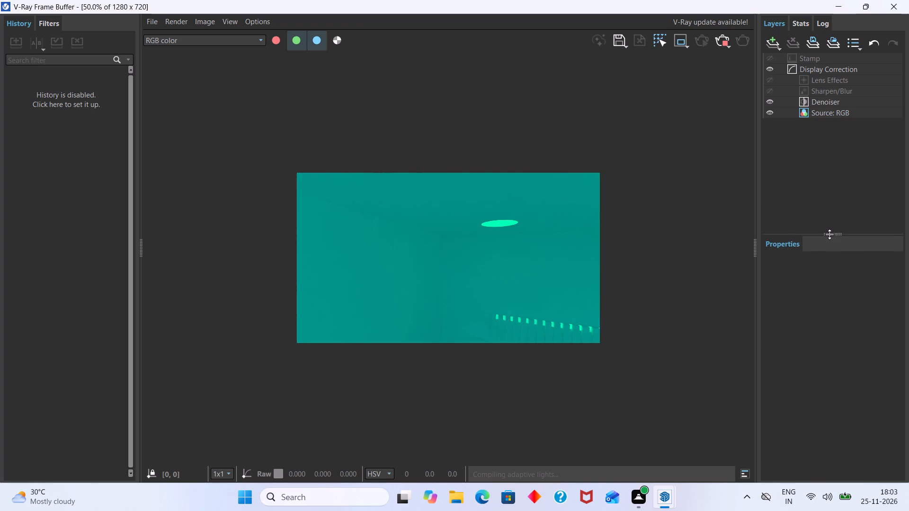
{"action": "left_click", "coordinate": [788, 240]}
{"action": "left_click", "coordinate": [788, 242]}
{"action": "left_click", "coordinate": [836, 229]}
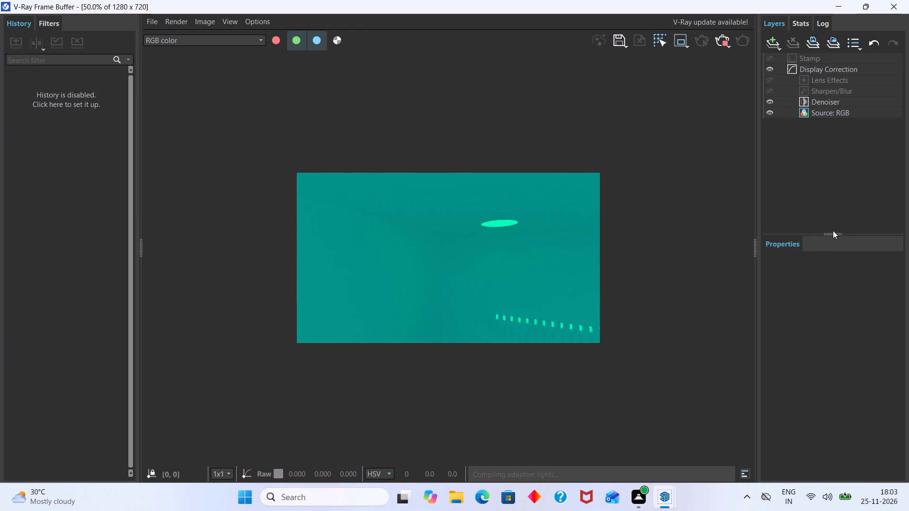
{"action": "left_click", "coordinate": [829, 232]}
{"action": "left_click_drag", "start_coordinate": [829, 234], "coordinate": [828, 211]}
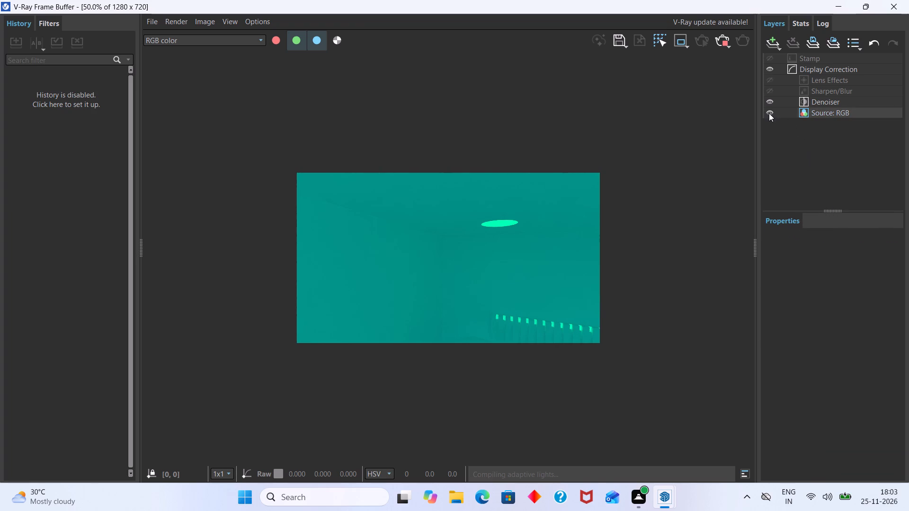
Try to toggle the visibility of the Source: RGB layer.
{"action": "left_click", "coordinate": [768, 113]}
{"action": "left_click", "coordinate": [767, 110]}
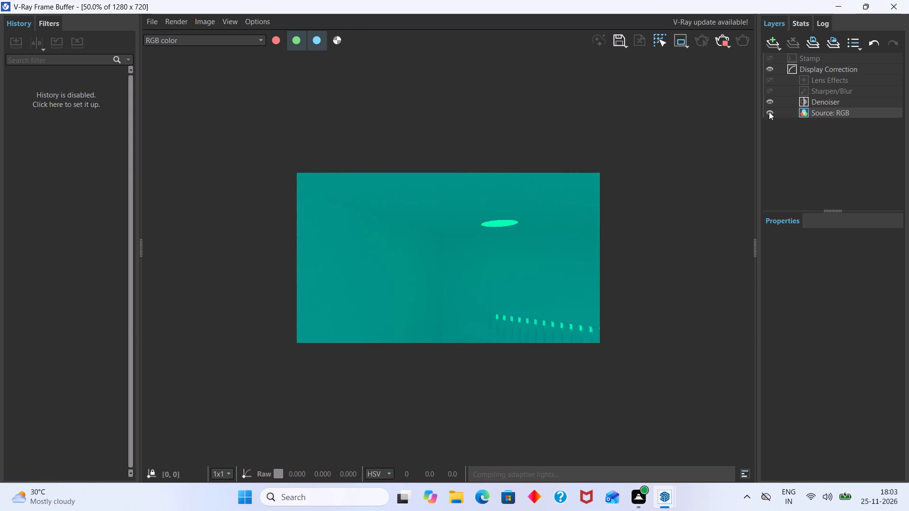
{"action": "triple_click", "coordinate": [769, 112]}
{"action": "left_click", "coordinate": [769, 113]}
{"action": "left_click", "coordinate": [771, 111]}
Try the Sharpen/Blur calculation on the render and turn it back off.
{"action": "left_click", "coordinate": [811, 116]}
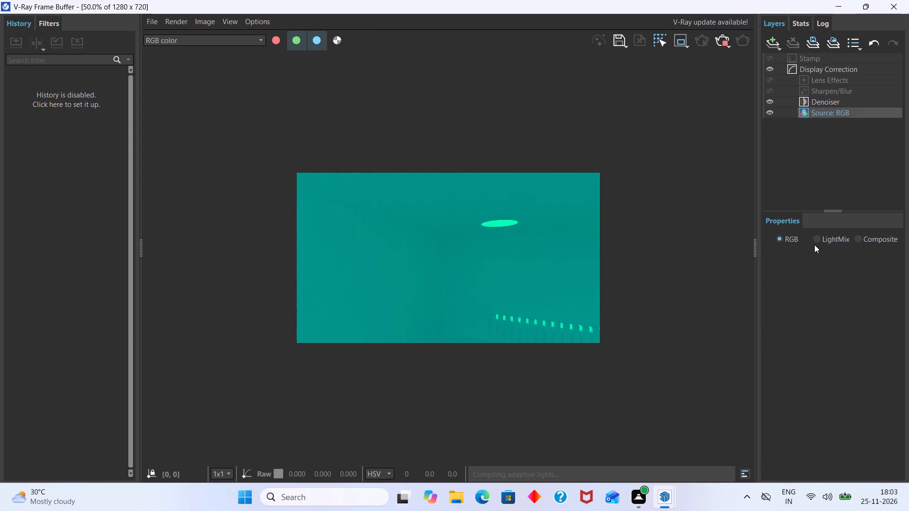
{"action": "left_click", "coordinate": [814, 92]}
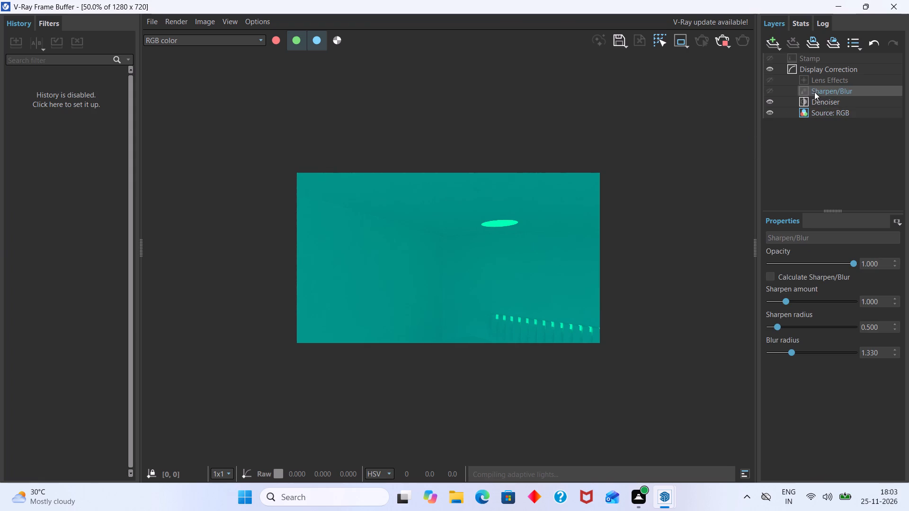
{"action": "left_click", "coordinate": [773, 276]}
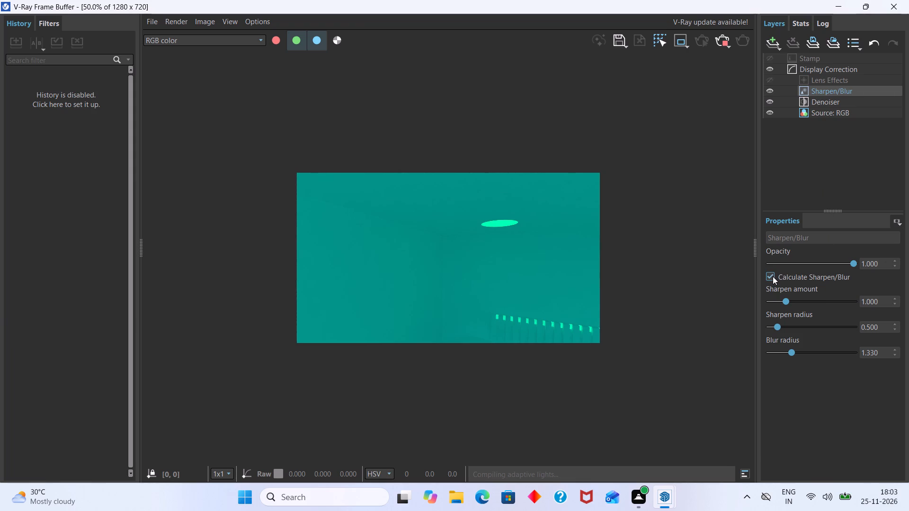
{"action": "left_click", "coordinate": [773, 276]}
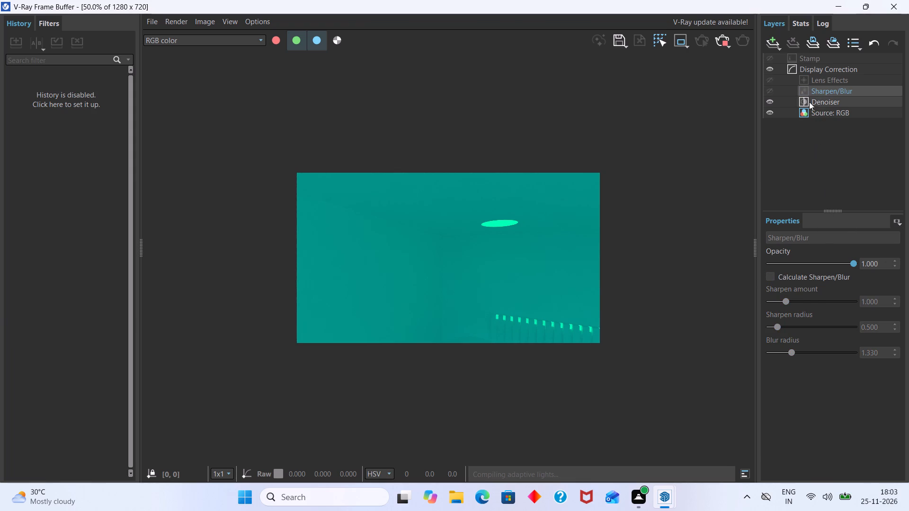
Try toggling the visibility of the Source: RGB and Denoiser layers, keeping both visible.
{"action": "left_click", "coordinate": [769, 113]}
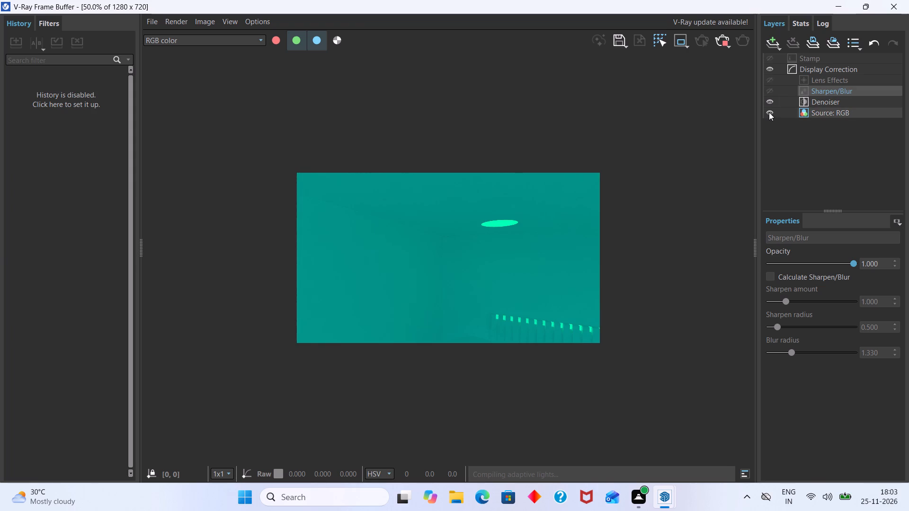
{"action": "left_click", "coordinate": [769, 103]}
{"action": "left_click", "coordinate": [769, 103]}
Enable Lens Effects on the render and examine the downlight in the image.
{"action": "left_click", "coordinate": [803, 79]}
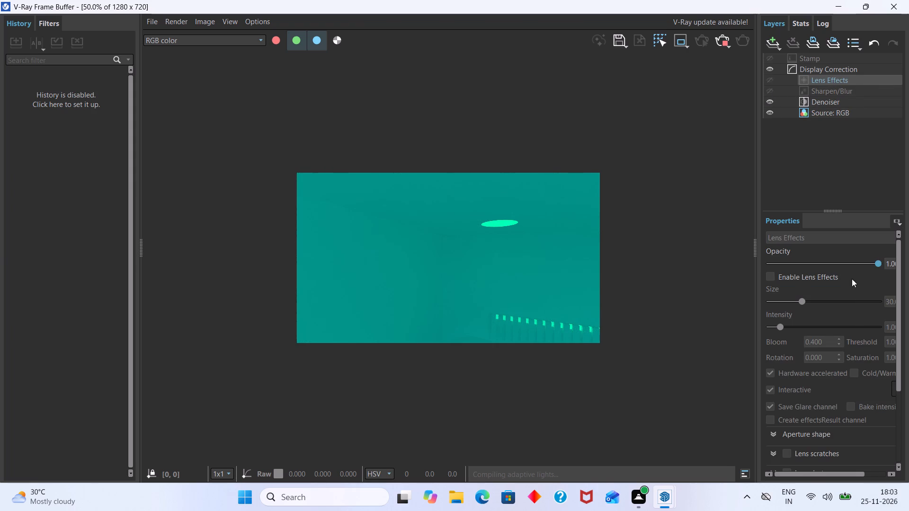
{"action": "left_click", "coordinate": [773, 277]}
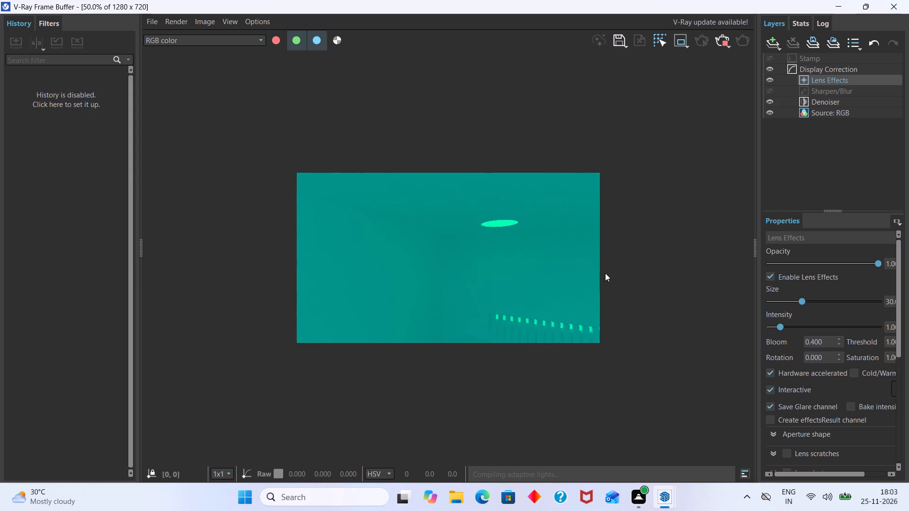
{"action": "scroll", "coordinate": [588, 268], "scroll_direction": "down", "scroll_amount": 1}
{"action": "scroll", "coordinate": [586, 268], "scroll_direction": "up", "scroll_amount": 1}
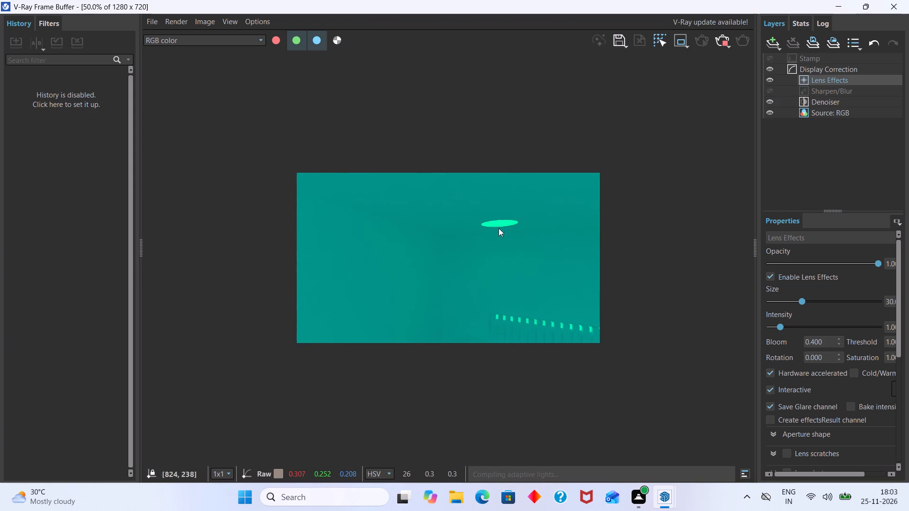
{"action": "scroll", "coordinate": [744, 368], "scroll_direction": "down", "scroll_amount": 1}
{"action": "scroll", "coordinate": [700, 413], "scroll_direction": "up", "scroll_amount": 1}
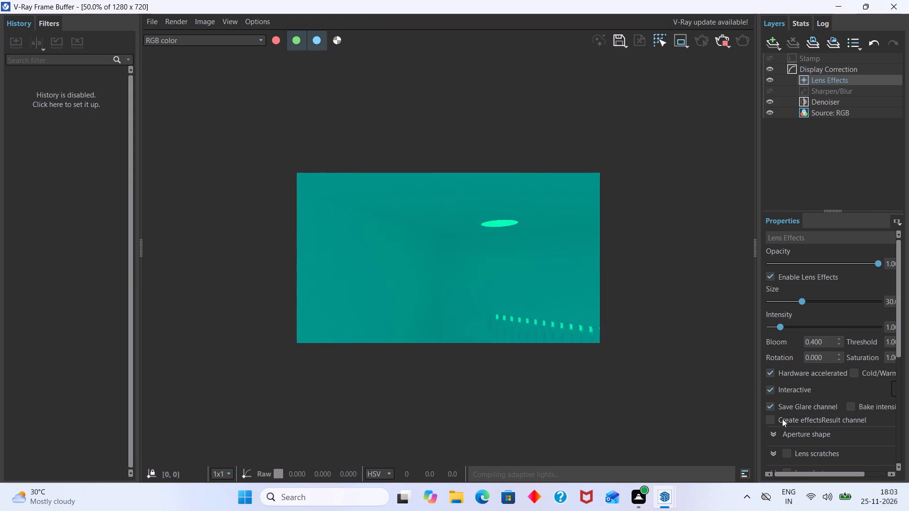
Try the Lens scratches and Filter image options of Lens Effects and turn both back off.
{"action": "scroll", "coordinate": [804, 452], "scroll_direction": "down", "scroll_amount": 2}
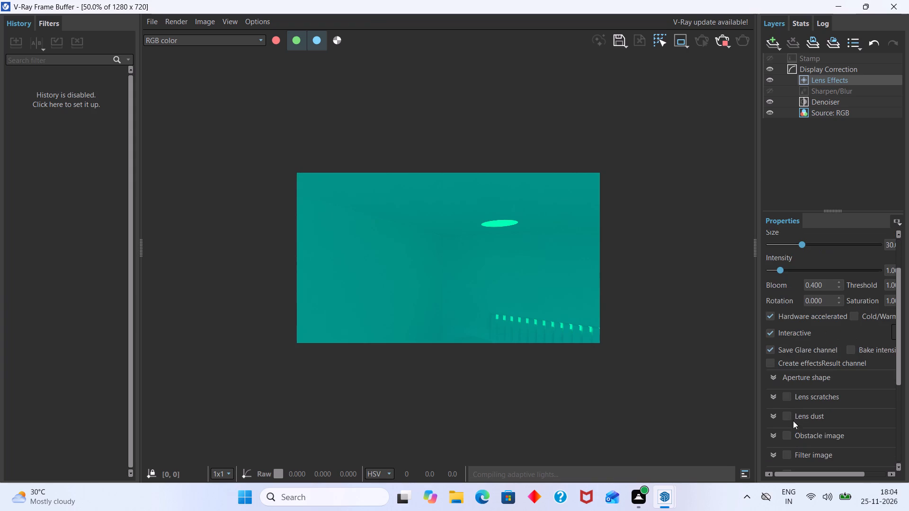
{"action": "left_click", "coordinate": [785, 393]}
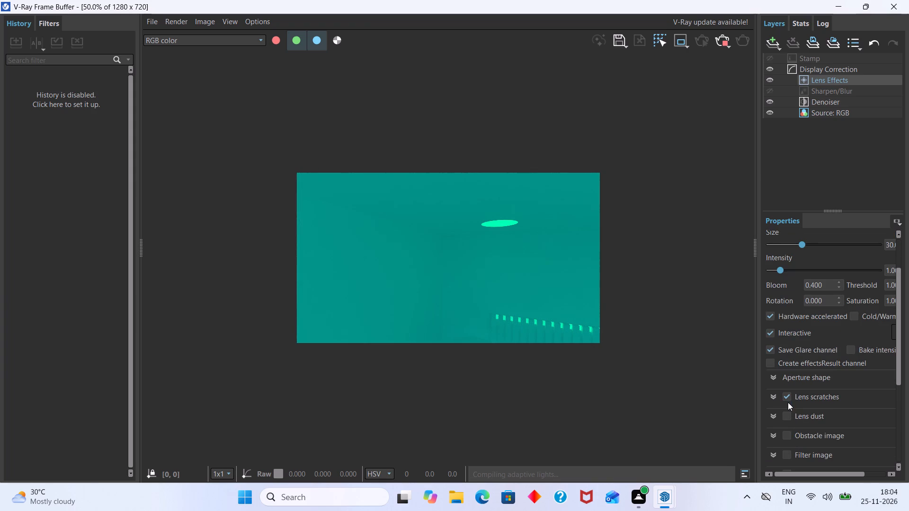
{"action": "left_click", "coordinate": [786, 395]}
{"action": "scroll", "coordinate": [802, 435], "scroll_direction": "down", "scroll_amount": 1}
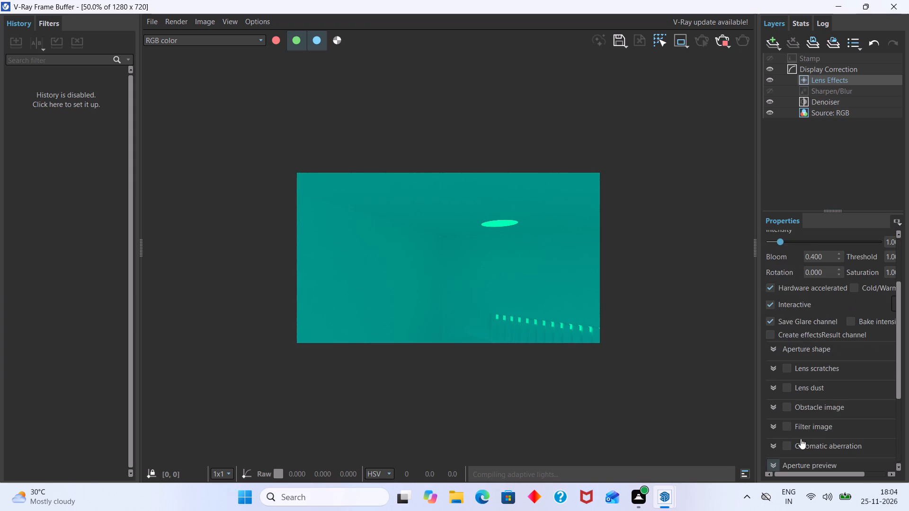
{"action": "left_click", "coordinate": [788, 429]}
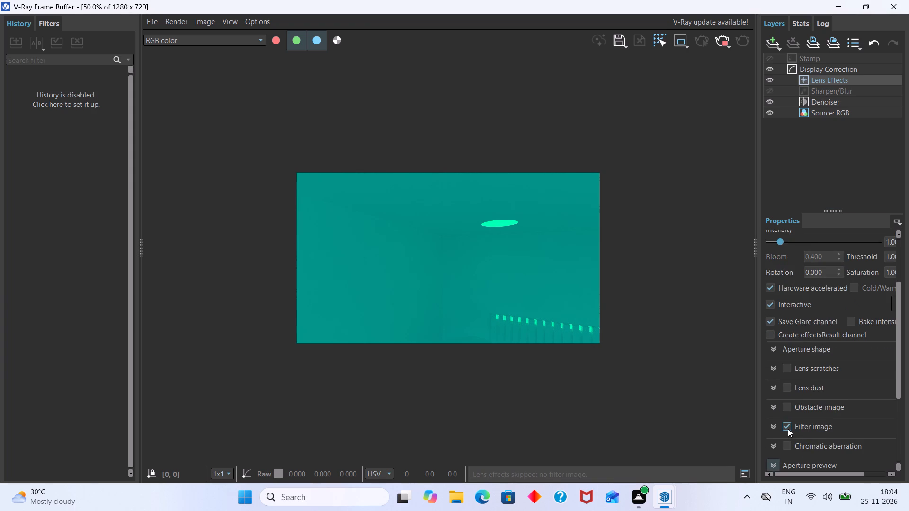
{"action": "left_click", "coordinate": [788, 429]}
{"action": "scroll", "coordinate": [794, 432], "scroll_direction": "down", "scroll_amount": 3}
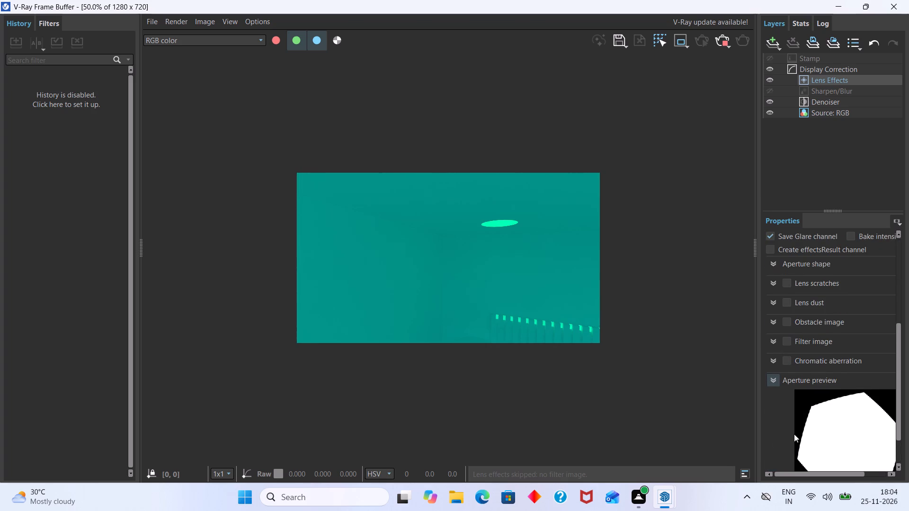
Look through the aperture preview and Aperture shape settings of the Lens Effects layer.
{"action": "scroll", "coordinate": [793, 422], "scroll_direction": "down", "scroll_amount": 5}
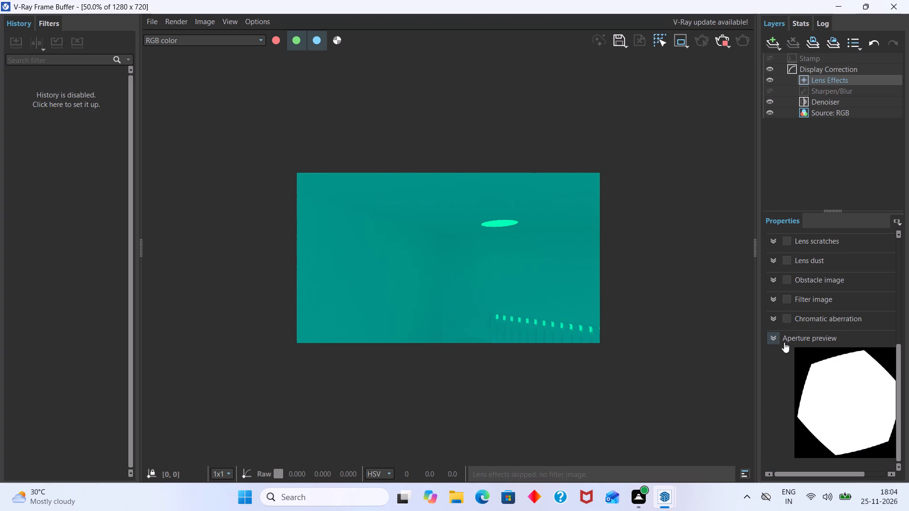
{"action": "left_click", "coordinate": [775, 339]}
{"action": "left_click", "coordinate": [775, 339]}
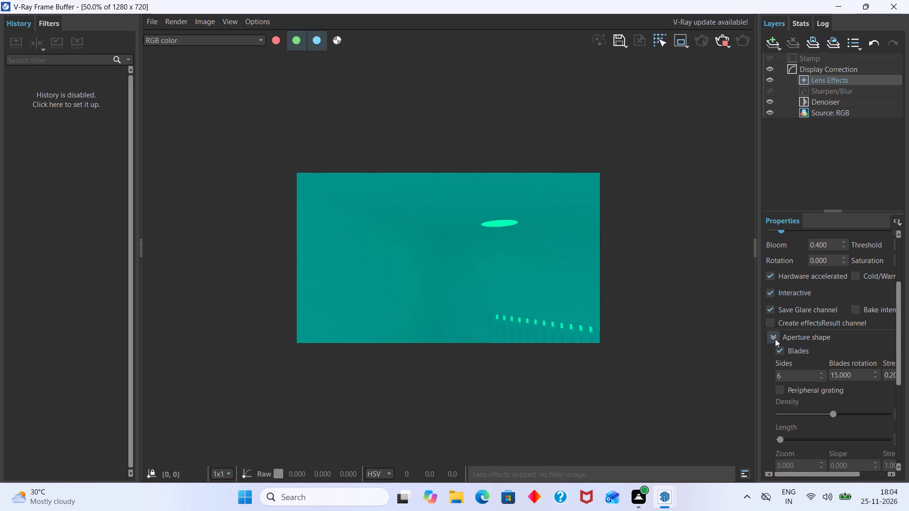
{"action": "scroll", "coordinate": [694, 304], "scroll_direction": "down", "scroll_amount": 3}
{"action": "scroll", "coordinate": [681, 271], "scroll_direction": "up", "scroll_amount": 3}
Stop the interactive render and close the Frame Buffer without saving the image.
{"action": "left_click", "coordinate": [724, 40]}
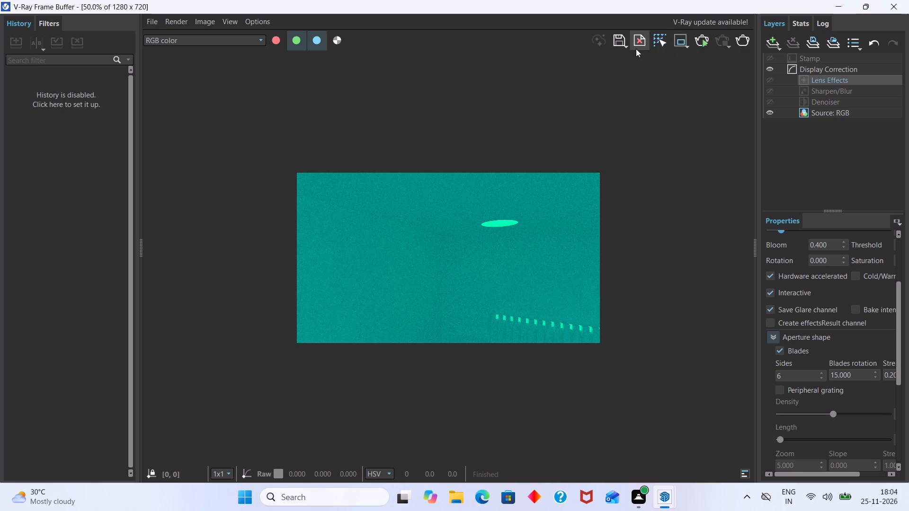
{"action": "left_click", "coordinate": [628, 49]}
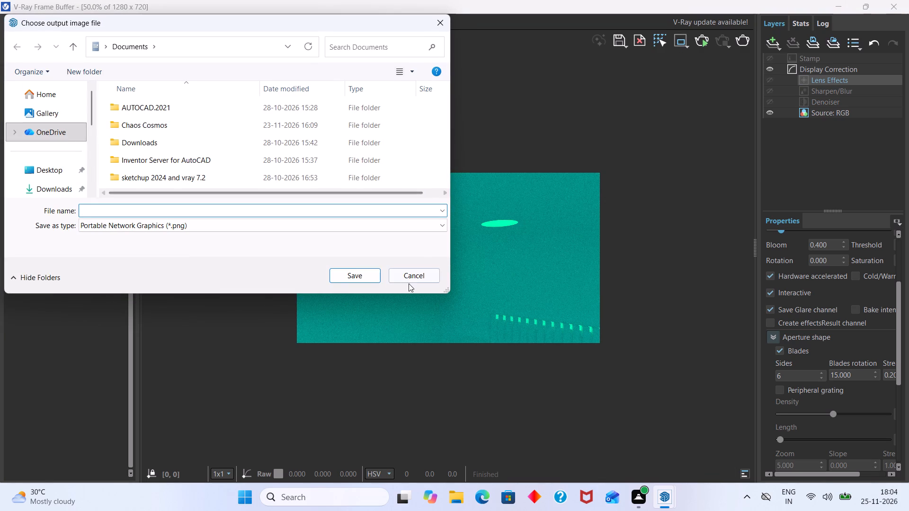
{"action": "left_click", "coordinate": [412, 277]}
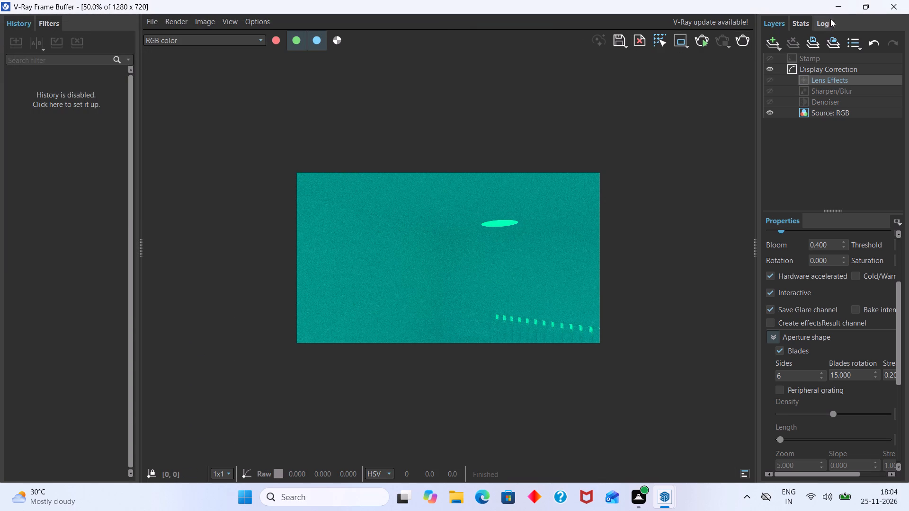
{"action": "left_click", "coordinate": [895, 5]}
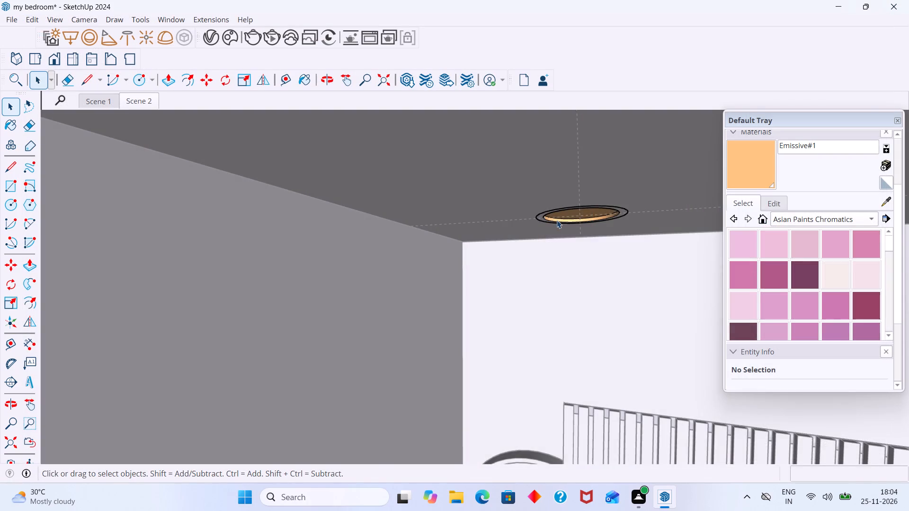
Examine the recessed emissive downlight in the bedroom ceiling and select the group containing it.
{"action": "scroll", "coordinate": [567, 218], "scroll_direction": "down", "scroll_amount": 2}
{"action": "scroll", "coordinate": [614, 226], "scroll_direction": "down", "scroll_amount": 19}
{"action": "middle_click_drag", "start_coordinate": [611, 243], "coordinate": [605, 243]}
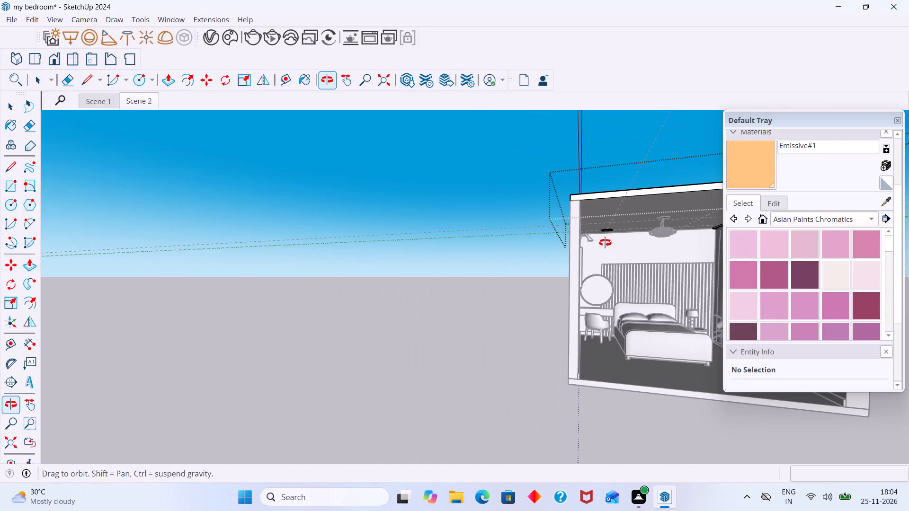
{"action": "middle_click_drag", "start_coordinate": [605, 243], "coordinate": [600, 244]}
{"action": "scroll", "coordinate": [526, 91], "scroll_direction": "down", "scroll_amount": 4}
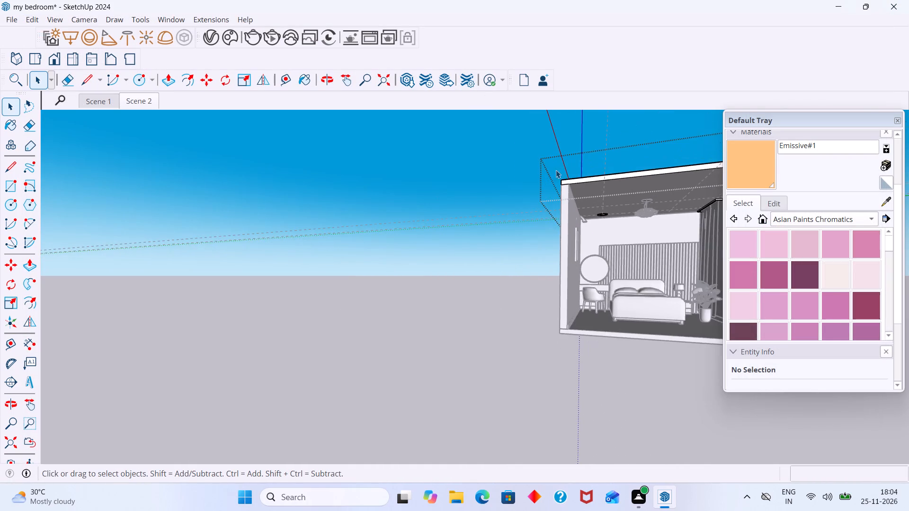
{"action": "scroll", "coordinate": [556, 170], "scroll_direction": "down", "scroll_amount": 6}
{"action": "middle_click_drag", "start_coordinate": [569, 208], "coordinate": [450, 203]}
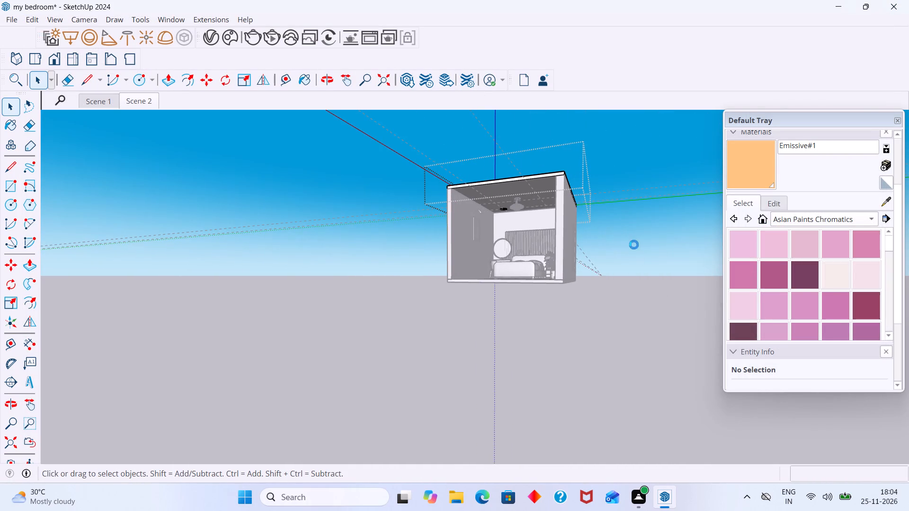
{"action": "left_click", "coordinate": [634, 245]}
{"action": "scroll", "coordinate": [566, 217], "scroll_direction": "up", "scroll_amount": 6}
{"action": "middle_click_drag", "start_coordinate": [499, 209], "coordinate": [520, 204]}
{"action": "scroll", "coordinate": [516, 211], "scroll_direction": "up", "scroll_amount": 5}
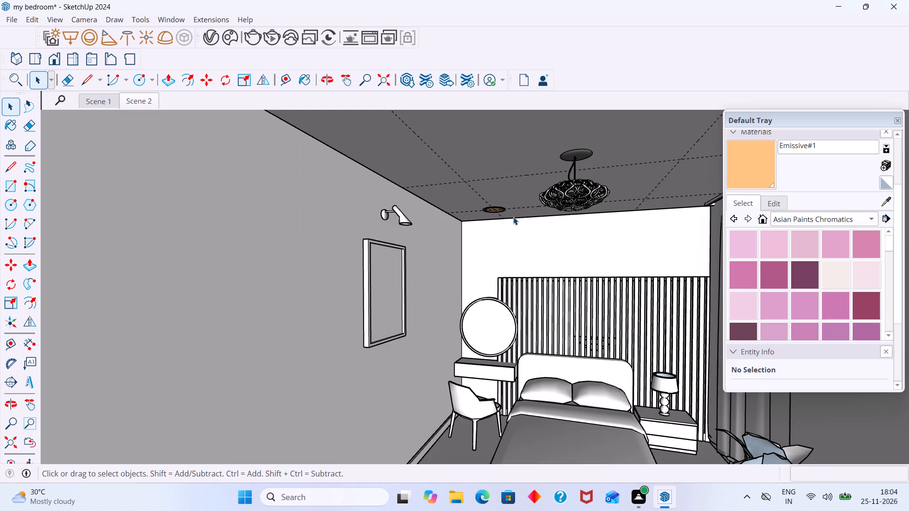
{"action": "scroll", "coordinate": [513, 217], "scroll_direction": "up", "scroll_amount": 16}
{"action": "middle_click_drag", "start_coordinate": [484, 195], "coordinate": [476, 159]}
{"action": "scroll", "coordinate": [478, 156], "scroll_direction": "up", "scroll_amount": 3}
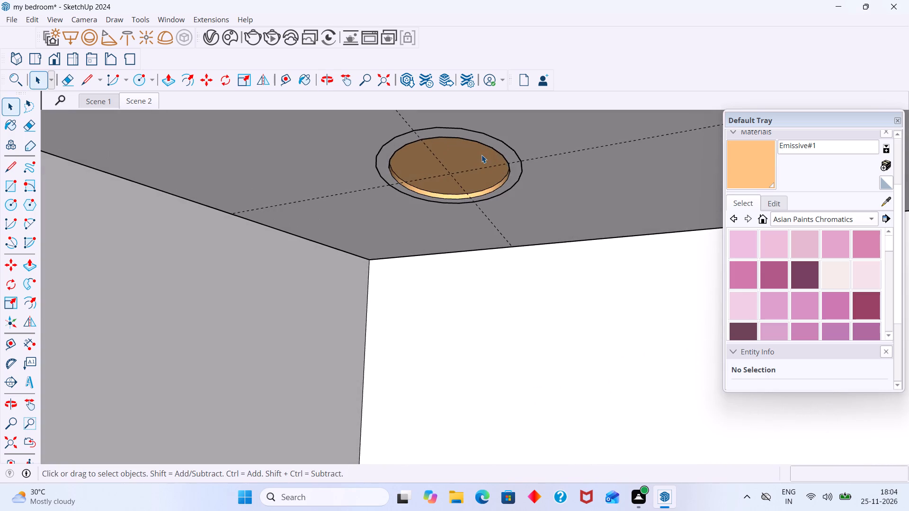
{"action": "middle_click_drag", "start_coordinate": [484, 153], "coordinate": [484, 172], "text": "shift"}
{"action": "scroll", "coordinate": [484, 172], "scroll_direction": "up", "scroll_amount": 4}
{"action": "left_click", "coordinate": [493, 159]}
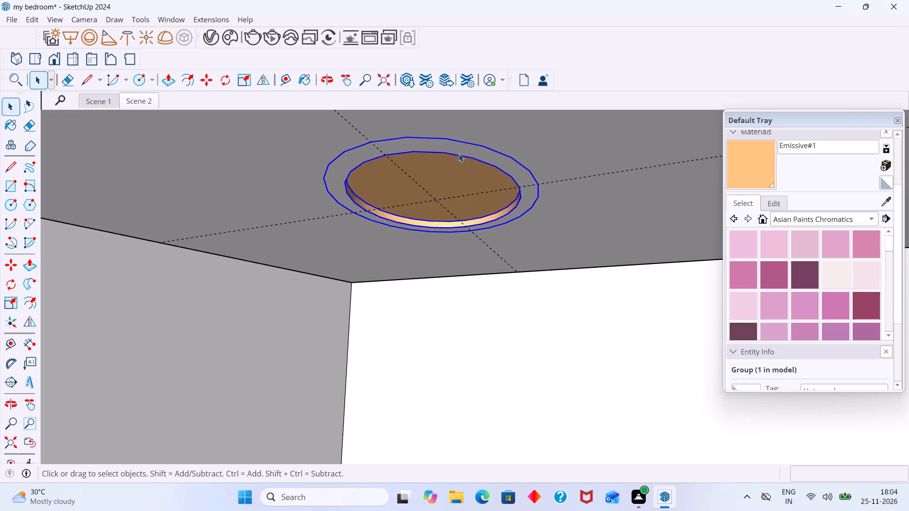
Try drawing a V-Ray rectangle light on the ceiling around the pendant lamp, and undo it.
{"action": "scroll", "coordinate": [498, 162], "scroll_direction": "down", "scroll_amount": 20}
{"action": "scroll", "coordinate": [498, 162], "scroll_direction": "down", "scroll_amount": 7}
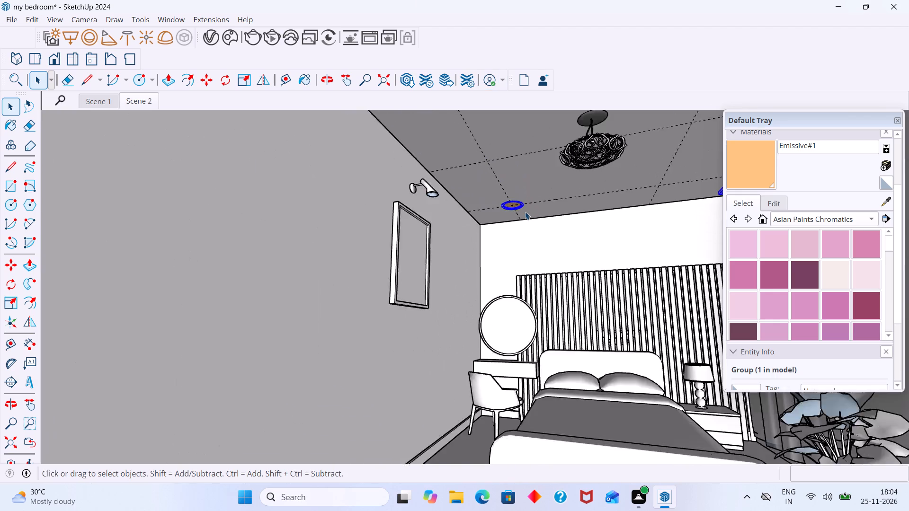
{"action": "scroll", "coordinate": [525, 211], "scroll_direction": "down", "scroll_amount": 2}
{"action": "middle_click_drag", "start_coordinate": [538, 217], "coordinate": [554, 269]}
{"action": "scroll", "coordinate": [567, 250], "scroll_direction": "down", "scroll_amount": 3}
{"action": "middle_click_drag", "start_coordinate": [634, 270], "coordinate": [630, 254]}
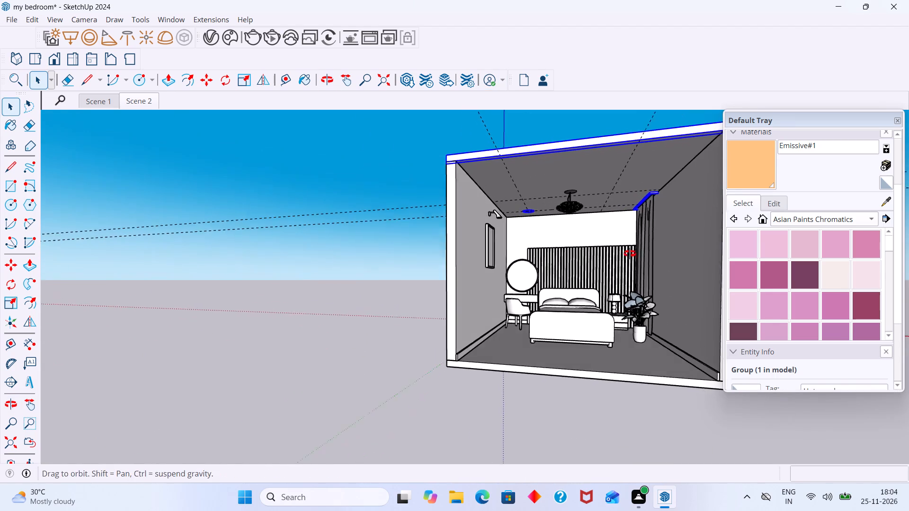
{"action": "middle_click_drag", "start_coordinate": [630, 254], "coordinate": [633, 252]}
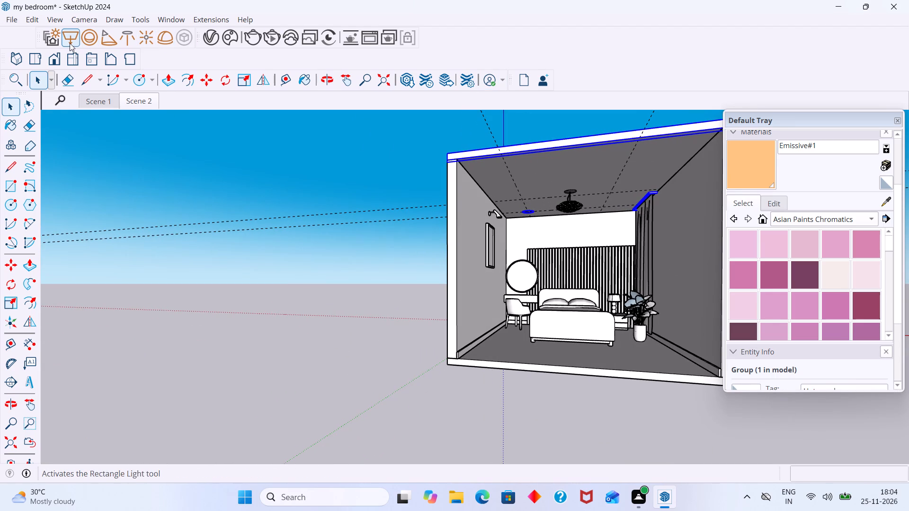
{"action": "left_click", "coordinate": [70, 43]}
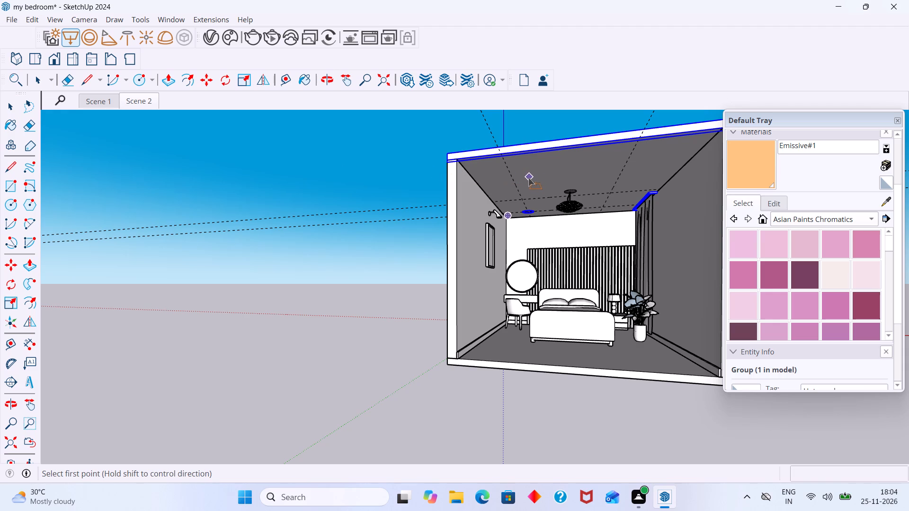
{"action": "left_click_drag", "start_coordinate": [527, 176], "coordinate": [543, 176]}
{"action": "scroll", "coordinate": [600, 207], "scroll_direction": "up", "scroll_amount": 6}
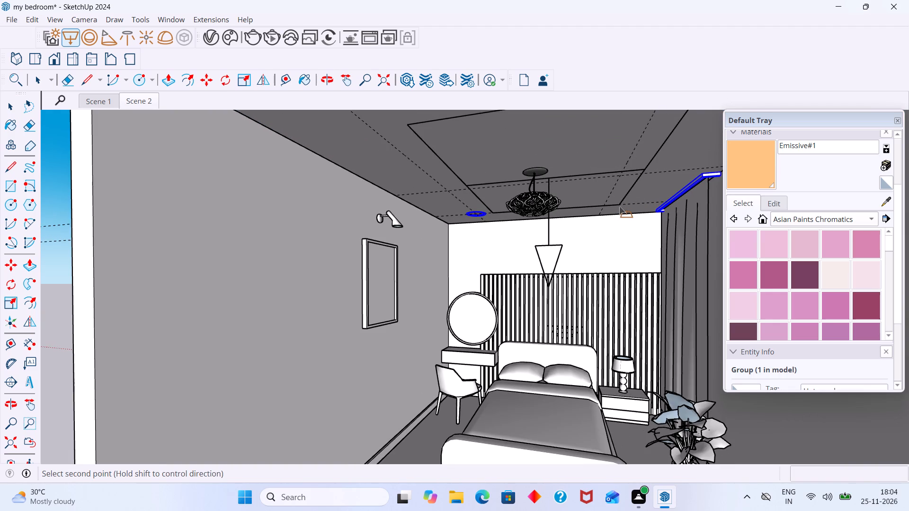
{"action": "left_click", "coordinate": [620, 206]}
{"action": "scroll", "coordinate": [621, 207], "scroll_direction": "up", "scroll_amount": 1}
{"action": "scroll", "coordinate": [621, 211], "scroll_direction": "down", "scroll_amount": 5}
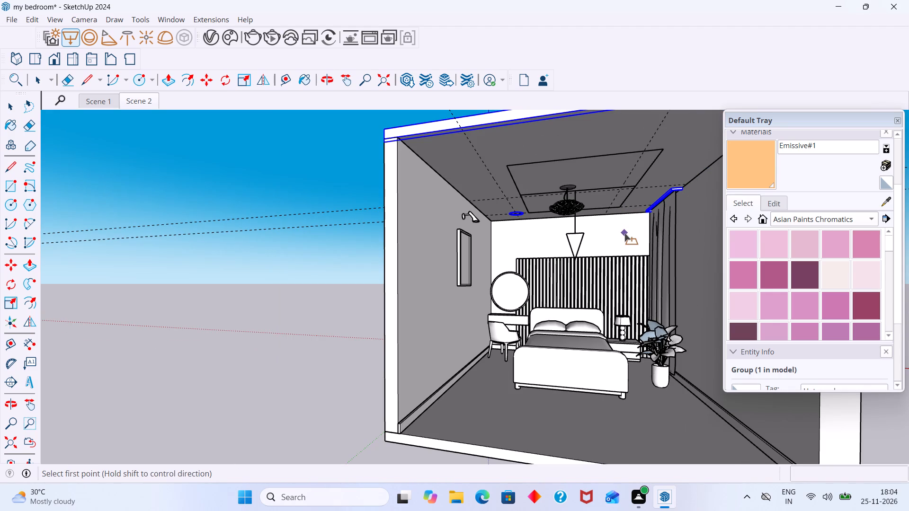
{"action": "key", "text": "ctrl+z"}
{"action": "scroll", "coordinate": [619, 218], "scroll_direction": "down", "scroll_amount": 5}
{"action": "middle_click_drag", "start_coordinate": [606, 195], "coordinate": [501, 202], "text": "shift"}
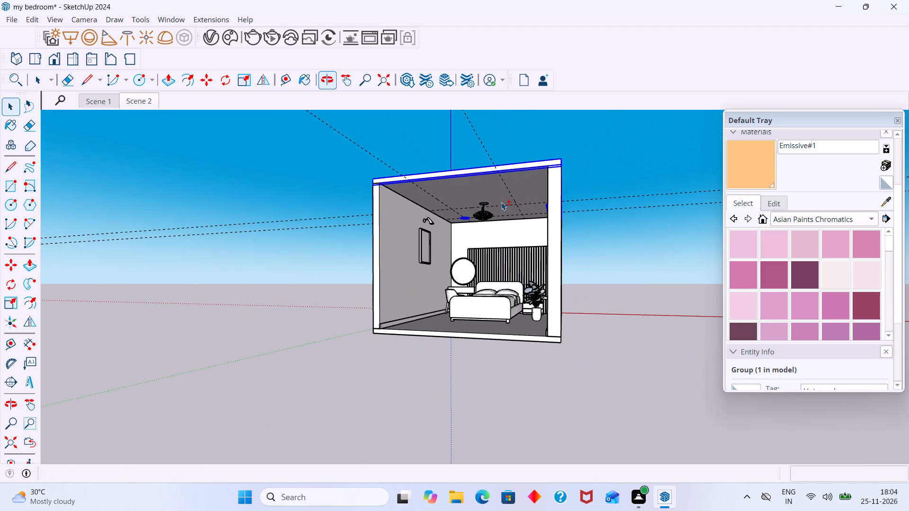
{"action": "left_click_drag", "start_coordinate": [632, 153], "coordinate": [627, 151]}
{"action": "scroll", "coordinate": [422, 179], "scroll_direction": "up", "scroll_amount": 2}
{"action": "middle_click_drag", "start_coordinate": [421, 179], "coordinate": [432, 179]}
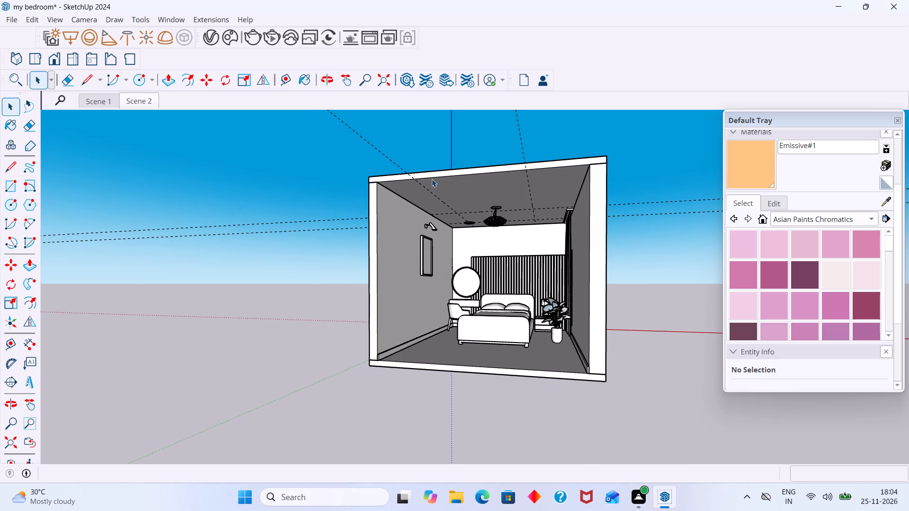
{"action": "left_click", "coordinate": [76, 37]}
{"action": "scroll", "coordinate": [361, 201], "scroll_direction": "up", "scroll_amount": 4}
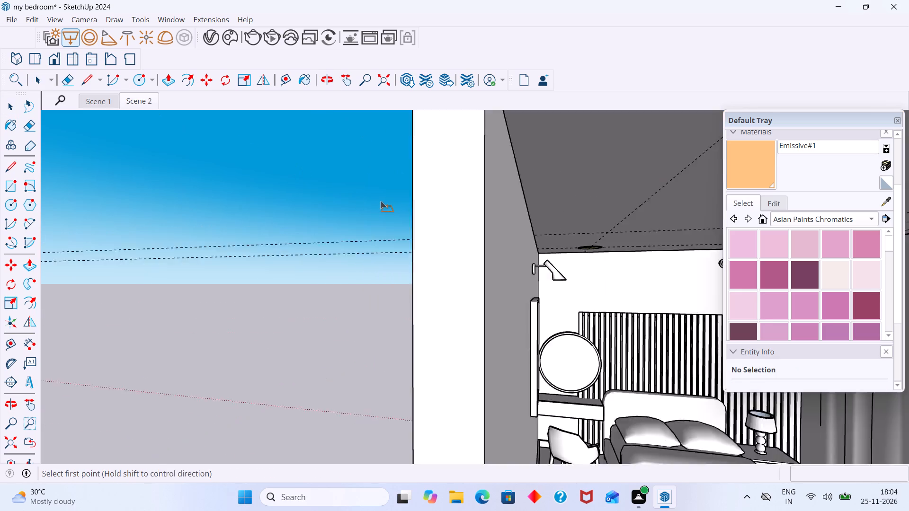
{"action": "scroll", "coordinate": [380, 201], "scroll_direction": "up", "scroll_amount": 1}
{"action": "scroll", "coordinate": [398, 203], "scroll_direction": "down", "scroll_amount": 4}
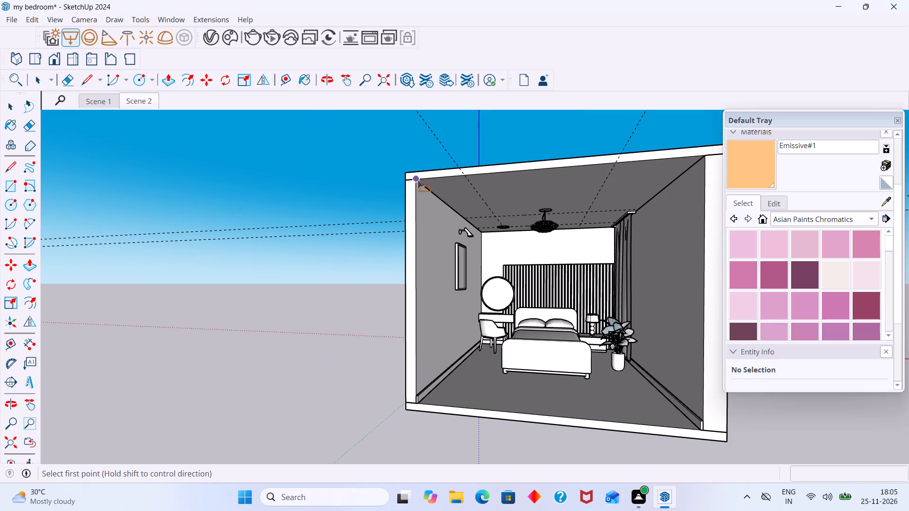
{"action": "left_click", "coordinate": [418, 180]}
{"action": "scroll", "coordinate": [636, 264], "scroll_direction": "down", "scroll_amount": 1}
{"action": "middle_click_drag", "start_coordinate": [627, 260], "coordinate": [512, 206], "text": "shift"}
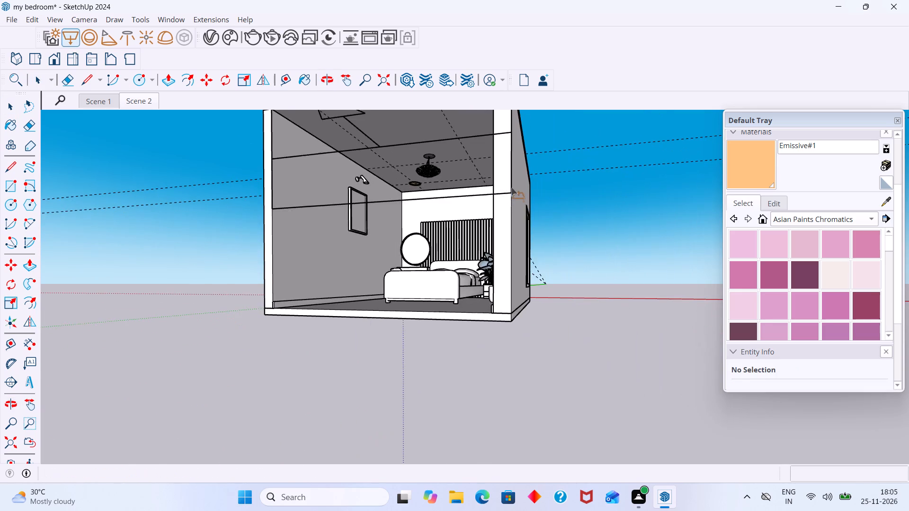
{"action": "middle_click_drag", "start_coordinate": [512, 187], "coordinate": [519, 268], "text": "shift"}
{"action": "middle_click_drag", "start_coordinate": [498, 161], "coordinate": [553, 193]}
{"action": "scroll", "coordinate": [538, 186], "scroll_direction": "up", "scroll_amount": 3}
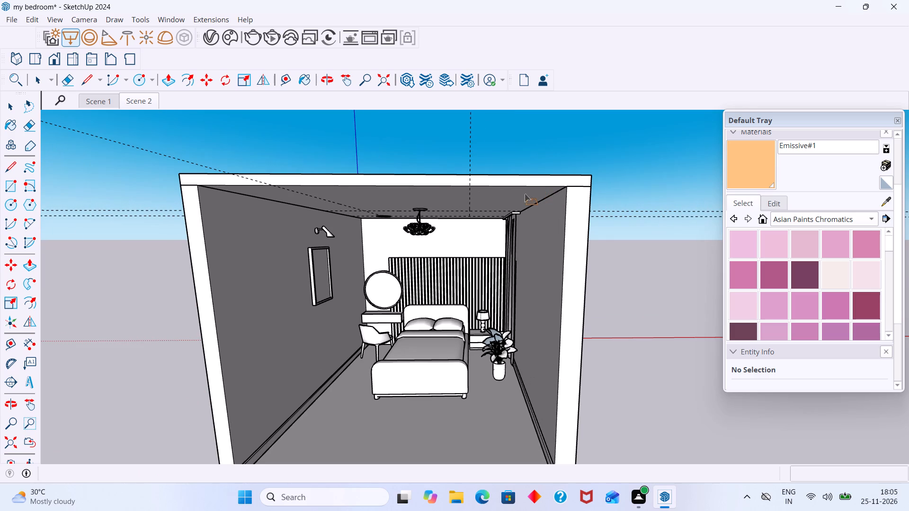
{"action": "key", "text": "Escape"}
Draw a V-Ray rectangle light across the rear part of the bedroom ceiling, starting from the corner at the back wall and facing downward.
{"action": "scroll", "coordinate": [400, 226], "scroll_direction": "up", "scroll_amount": 5}
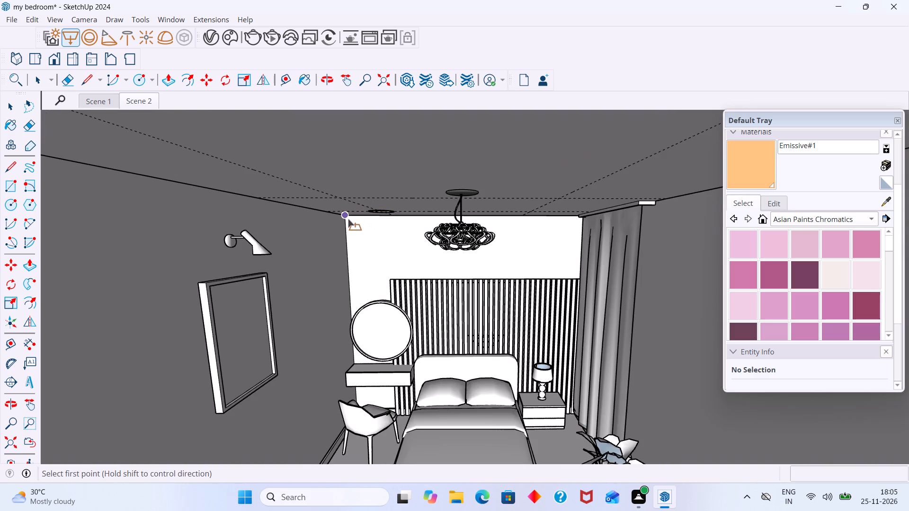
{"action": "left_click", "coordinate": [348, 219]}
{"action": "scroll", "coordinate": [470, 182], "scroll_direction": "down", "scroll_amount": 12}
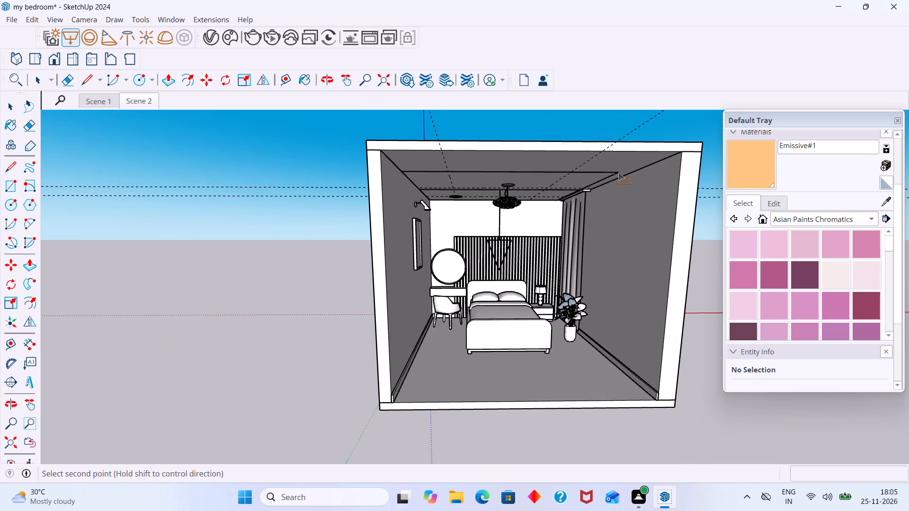
{"action": "middle_click_drag", "start_coordinate": [610, 169], "coordinate": [500, 153], "text": "shift"}
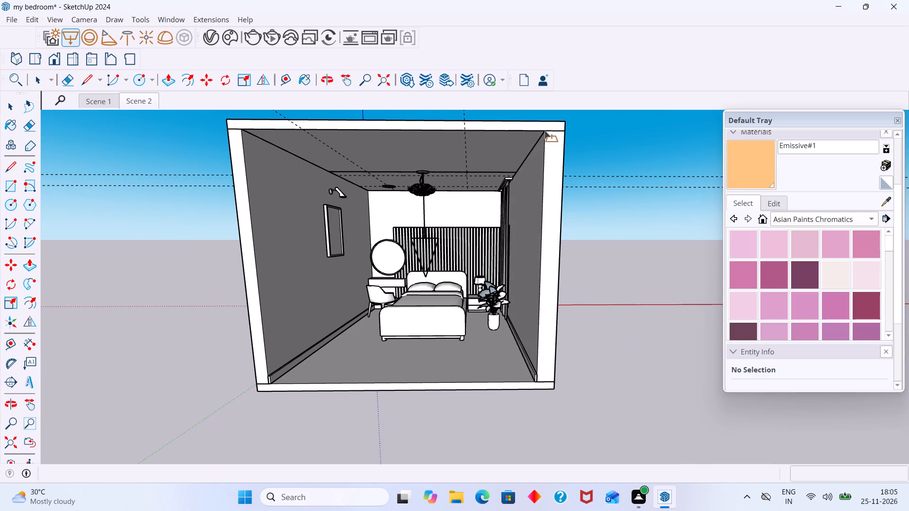
{"action": "double_click", "coordinate": [544, 130]}
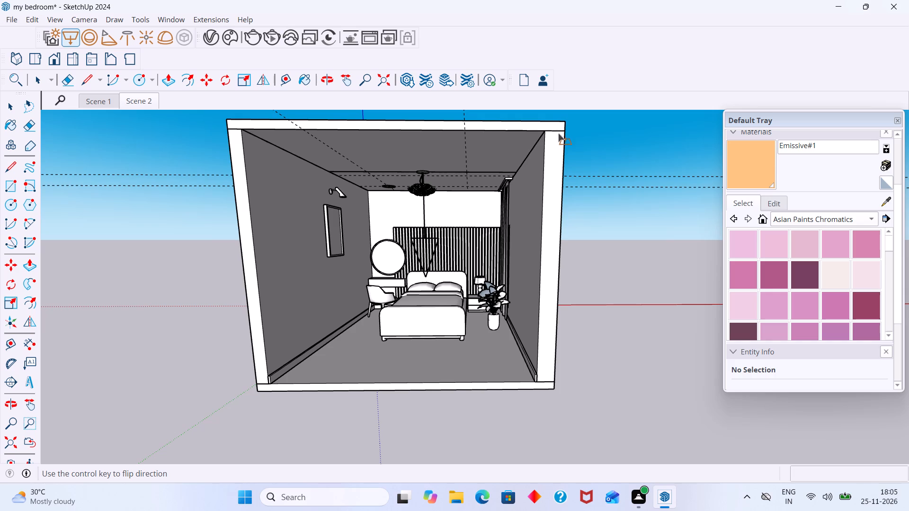
{"action": "left_click", "coordinate": [489, 184]}
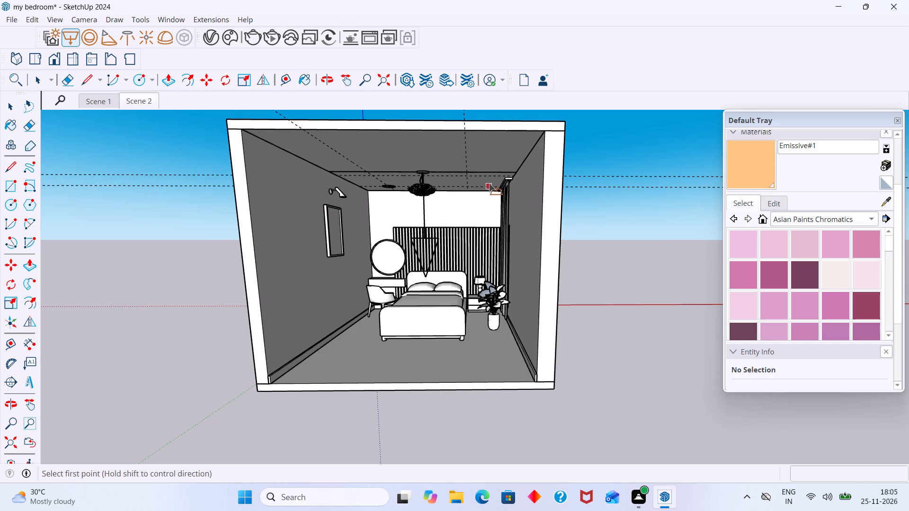
{"action": "key", "text": "space"}
Run an interactive render of the open-fronted bedroom, inspect the ceiling lighting in the preview, and close the Frame Buffer.
{"action": "scroll", "coordinate": [641, 266], "scroll_direction": "down", "scroll_amount": 4}
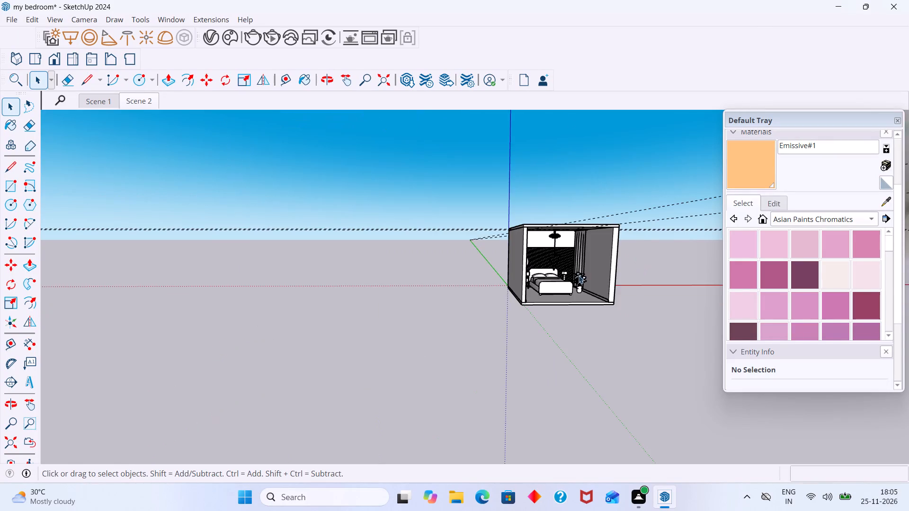
{"action": "scroll", "coordinate": [571, 271], "scroll_direction": "up", "scroll_amount": 7}
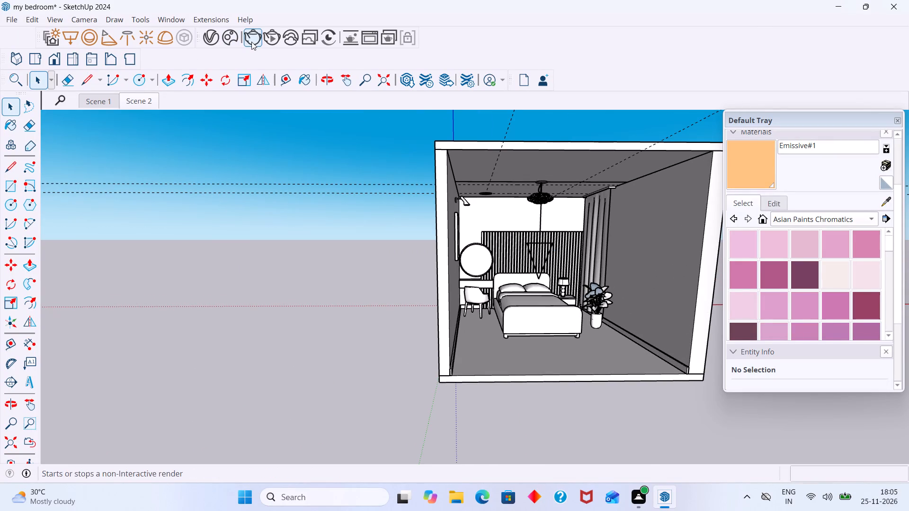
{"action": "double_click", "coordinate": [274, 41]}
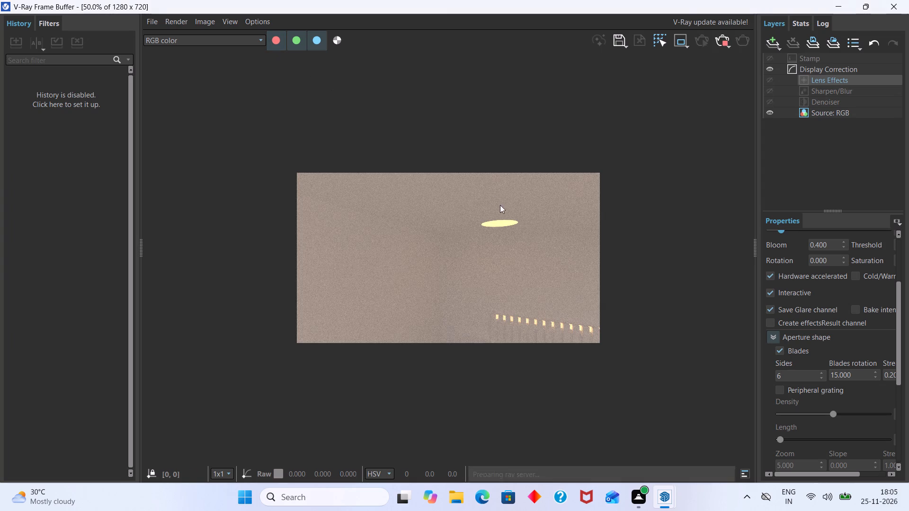
{"action": "scroll", "coordinate": [559, 253], "scroll_direction": "down", "scroll_amount": 2}
{"action": "scroll", "coordinate": [490, 248], "scroll_direction": "up", "scroll_amount": 2}
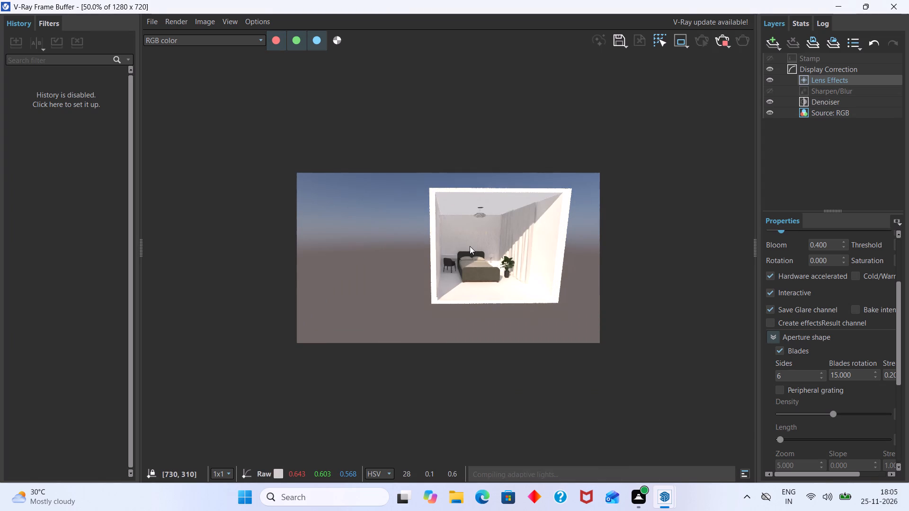
{"action": "scroll", "coordinate": [465, 227], "scroll_direction": "up", "scroll_amount": 1}
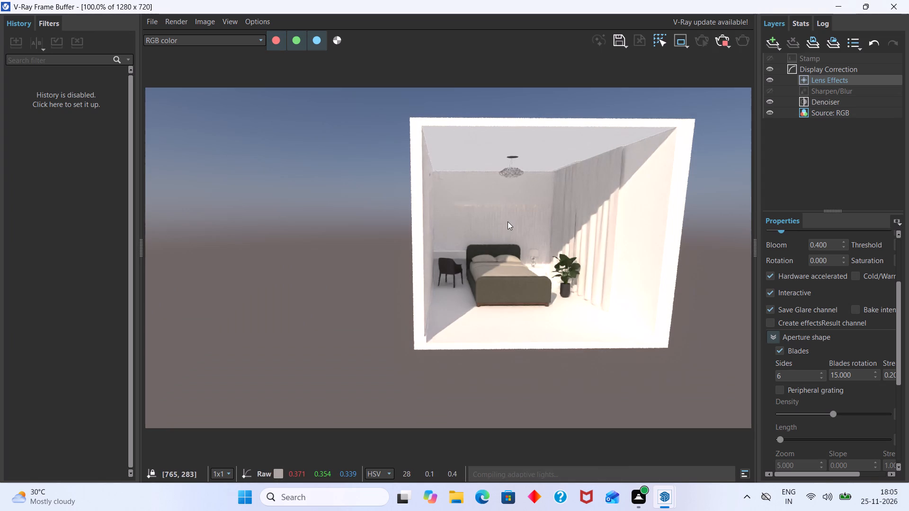
{"action": "scroll", "coordinate": [535, 217], "scroll_direction": "down", "scroll_amount": 2}
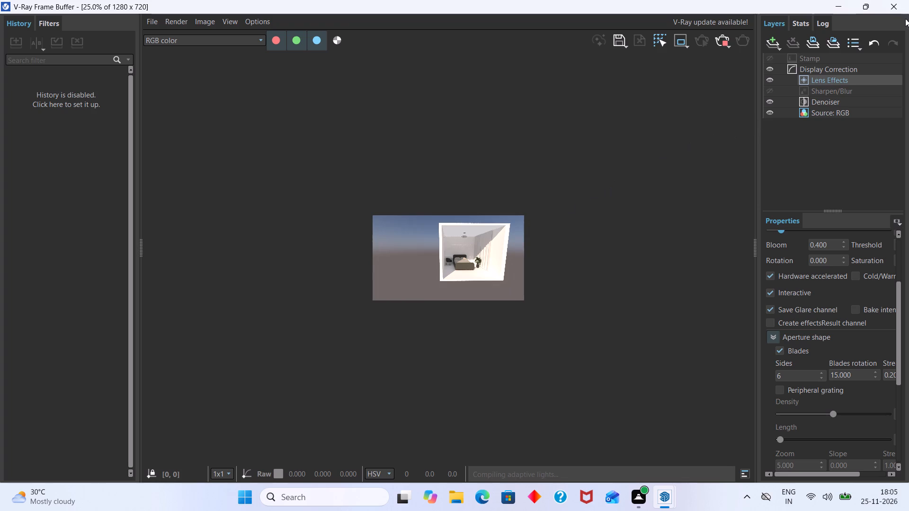
{"action": "left_click", "coordinate": [894, 7]}
Examine the rectangle light, pendant lamp and recessed downlight on the bedroom ceiling through the room's open front.
{"action": "scroll", "coordinate": [542, 188], "scroll_direction": "up", "scroll_amount": 2}
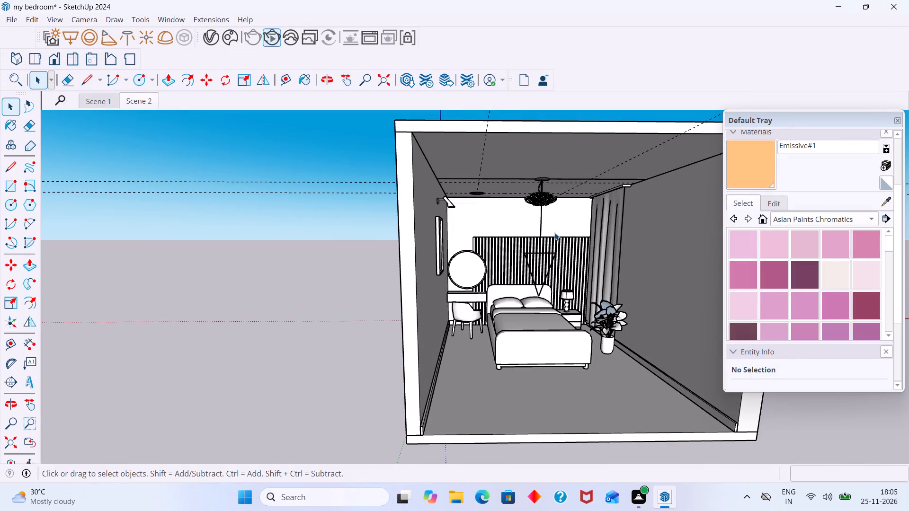
{"action": "scroll", "coordinate": [556, 281], "scroll_direction": "down", "scroll_amount": 1}
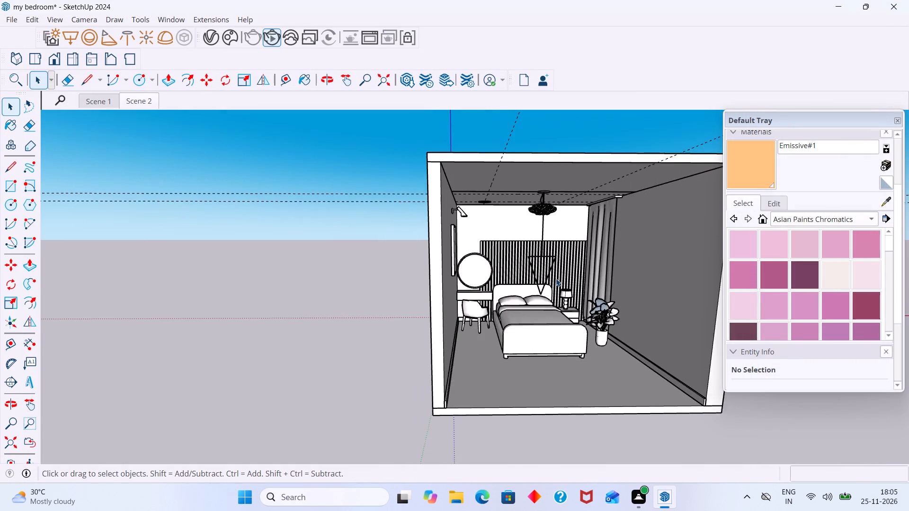
{"action": "middle_click_drag", "start_coordinate": [556, 278], "coordinate": [553, 222]}
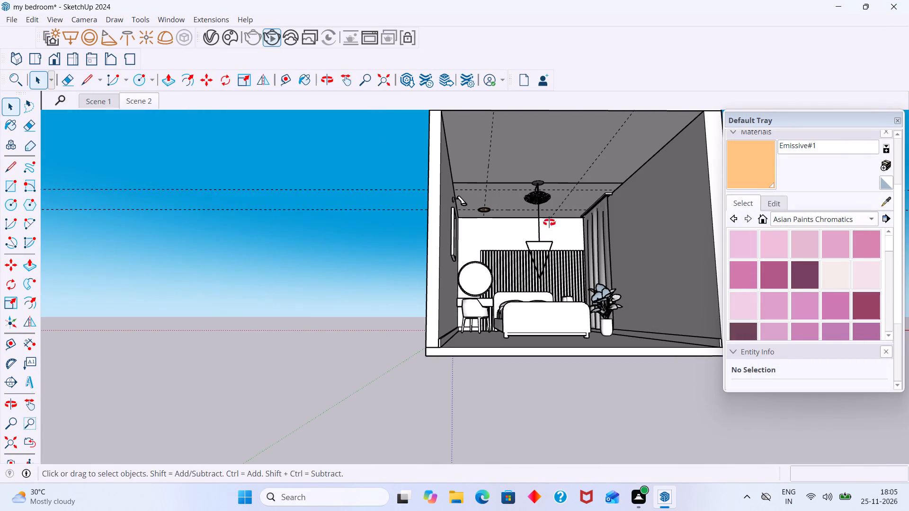
{"action": "middle_click_drag", "start_coordinate": [549, 222], "coordinate": [433, 183], "text": "shift"}
{"action": "middle_click_drag", "start_coordinate": [433, 188], "coordinate": [448, 221]}
{"action": "scroll", "coordinate": [444, 216], "scroll_direction": "down", "scroll_amount": 5}
{"action": "middle_click_drag", "start_coordinate": [428, 210], "coordinate": [429, 220]}
{"action": "scroll", "coordinate": [410, 202], "scroll_direction": "up", "scroll_amount": 2}
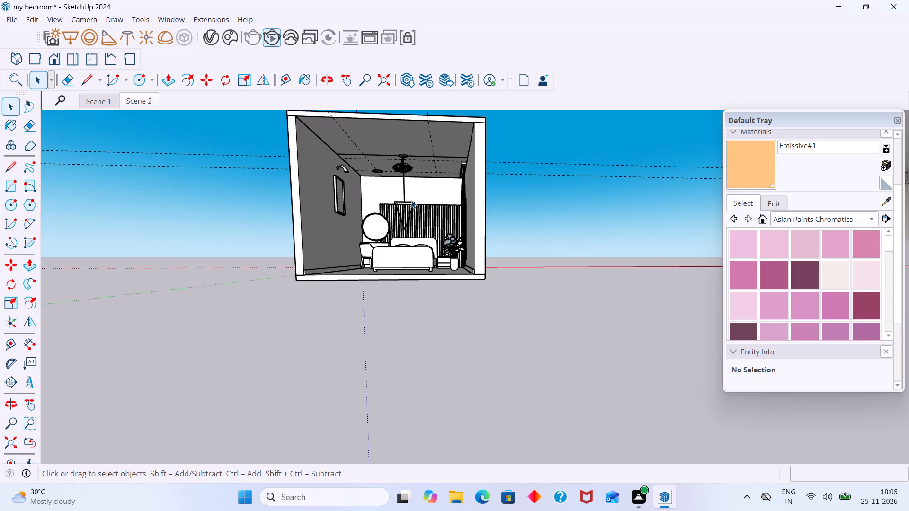
{"action": "scroll", "coordinate": [411, 200], "scroll_direction": "up", "scroll_amount": 4}
{"action": "scroll", "coordinate": [411, 199], "scroll_direction": "down", "scroll_amount": 5}
{"action": "middle_click_drag", "start_coordinate": [383, 192], "coordinate": [369, 190]}
{"action": "scroll", "coordinate": [371, 176], "scroll_direction": "up", "scroll_amount": 5}
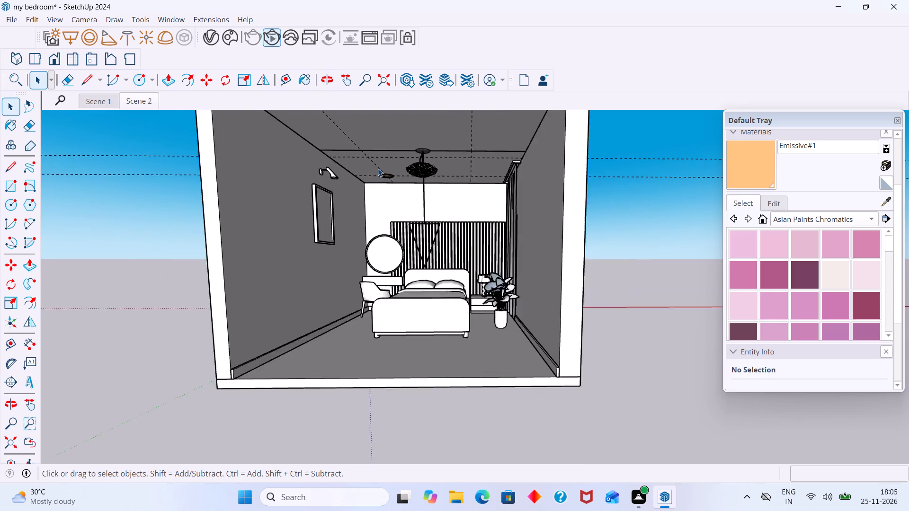
{"action": "scroll", "coordinate": [378, 168], "scroll_direction": "up", "scroll_amount": 1}
{"action": "scroll", "coordinate": [383, 171], "scroll_direction": "down", "scroll_amount": 7}
{"action": "middle_click_drag", "start_coordinate": [383, 171], "coordinate": [371, 138]}
{"action": "scroll", "coordinate": [384, 167], "scroll_direction": "up", "scroll_amount": 11}
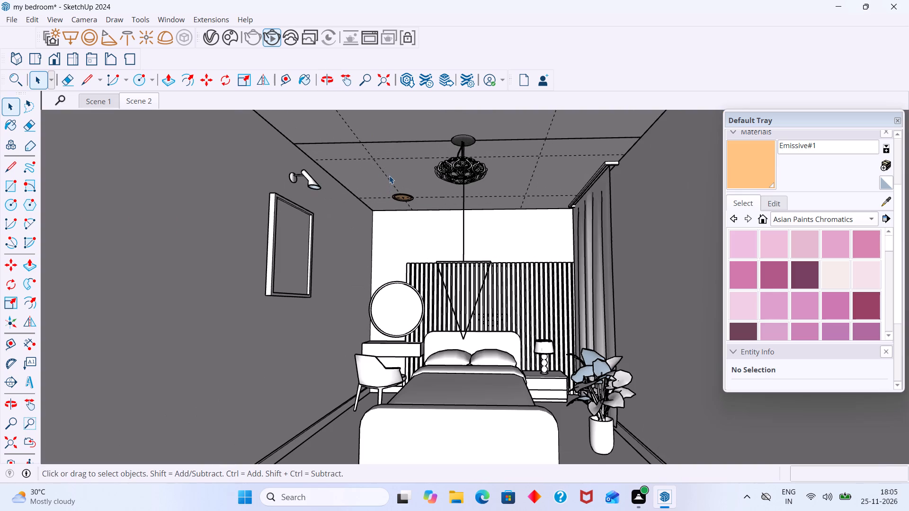
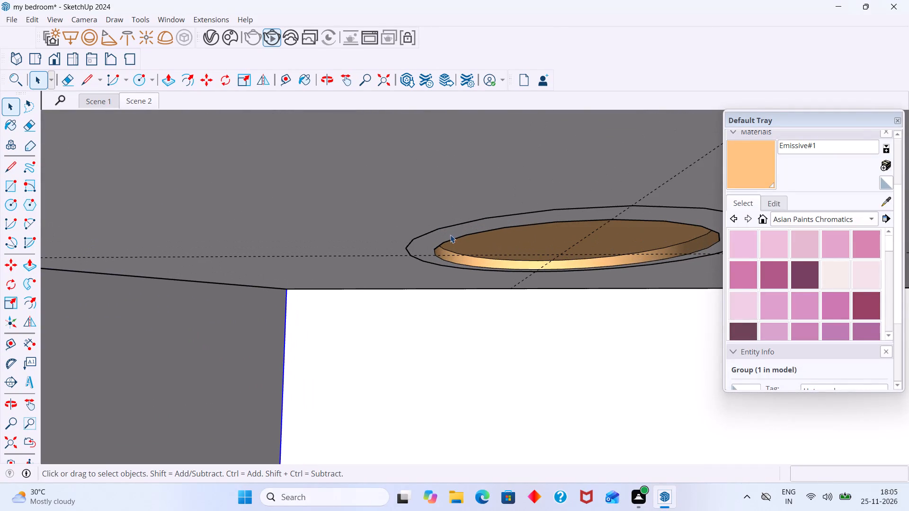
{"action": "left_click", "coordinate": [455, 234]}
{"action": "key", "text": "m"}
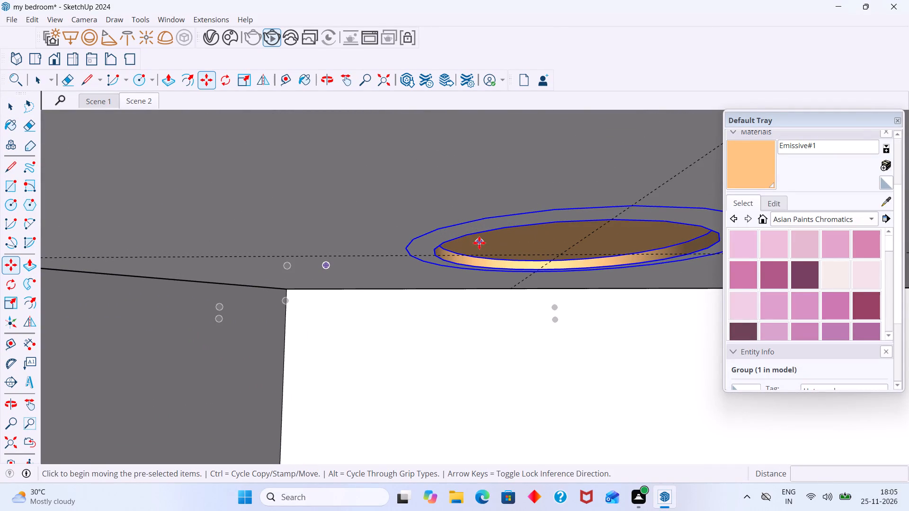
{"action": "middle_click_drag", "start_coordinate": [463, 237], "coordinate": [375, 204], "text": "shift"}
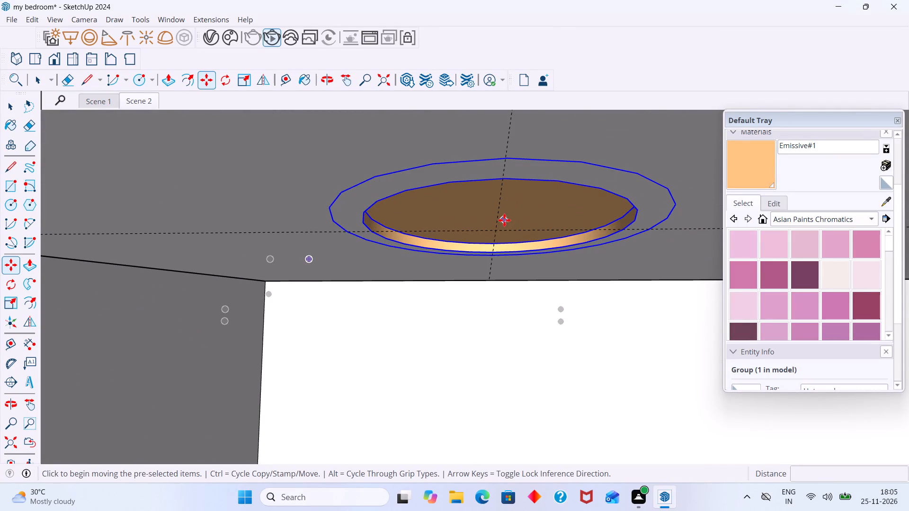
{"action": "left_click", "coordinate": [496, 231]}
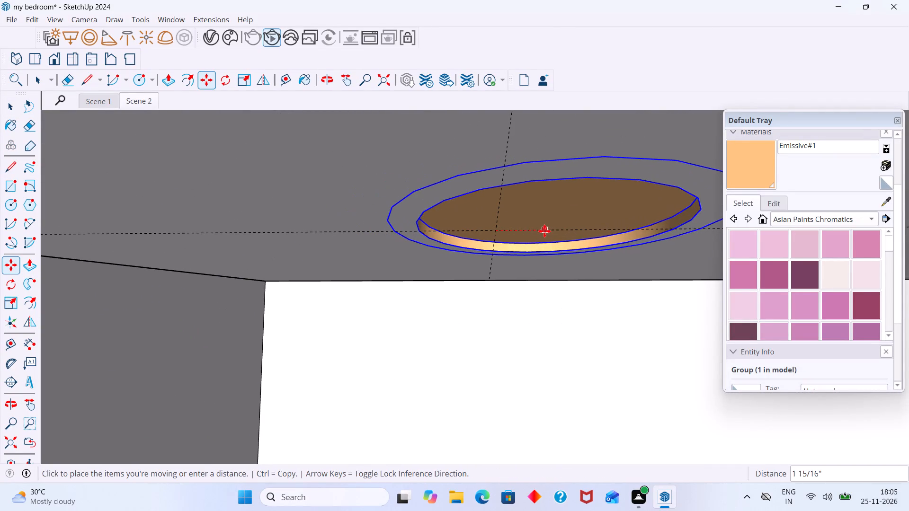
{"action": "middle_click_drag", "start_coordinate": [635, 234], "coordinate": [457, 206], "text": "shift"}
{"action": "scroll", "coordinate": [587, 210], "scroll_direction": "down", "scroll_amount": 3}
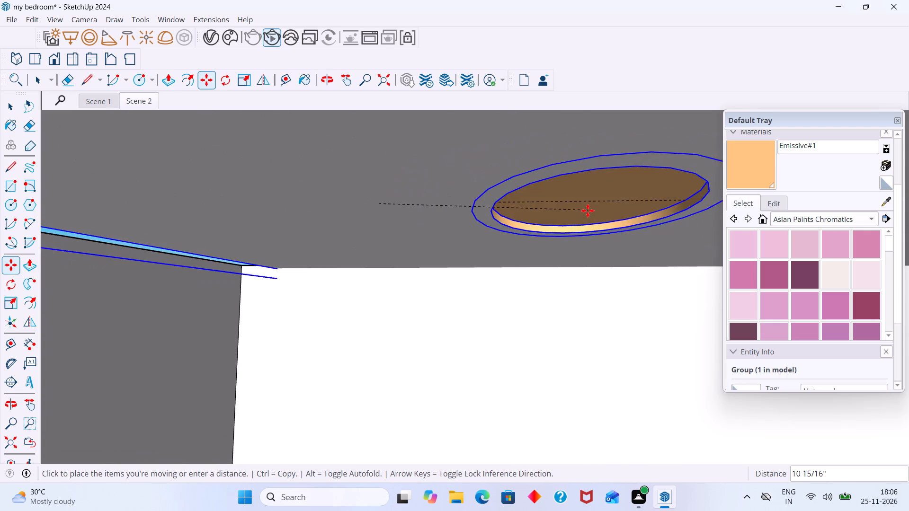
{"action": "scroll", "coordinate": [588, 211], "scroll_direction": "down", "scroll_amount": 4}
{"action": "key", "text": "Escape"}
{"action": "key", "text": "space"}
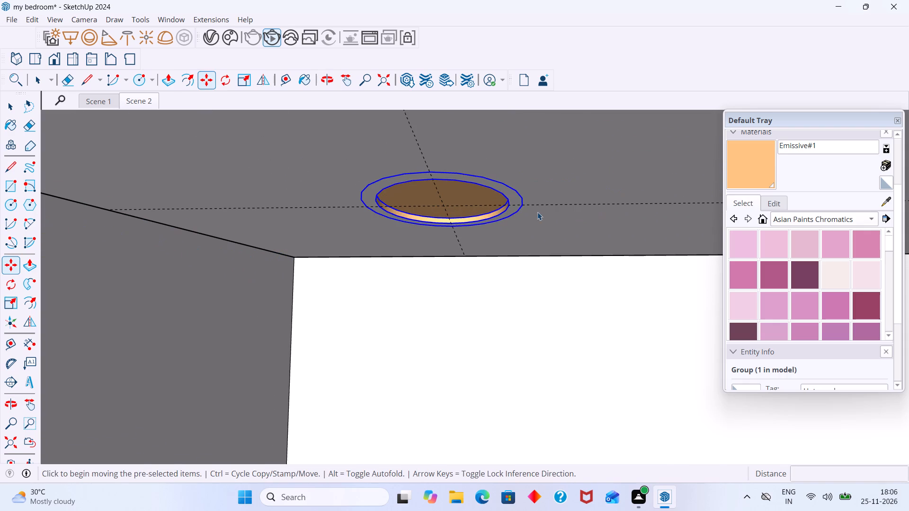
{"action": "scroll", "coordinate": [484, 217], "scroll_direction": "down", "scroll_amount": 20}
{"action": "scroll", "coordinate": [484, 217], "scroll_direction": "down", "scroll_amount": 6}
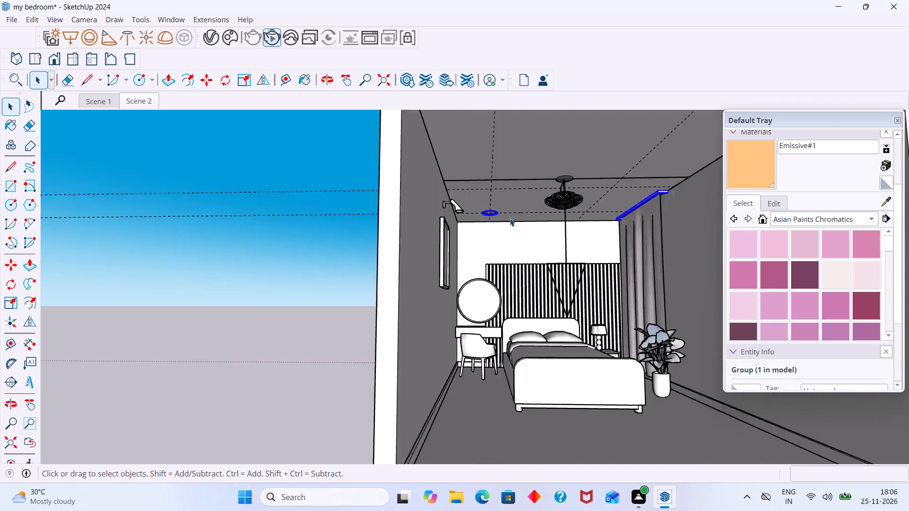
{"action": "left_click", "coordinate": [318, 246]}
Inside the downlight group, copy the whole recessed downlight about 6' along the rear ceiling guide to the guide intersection near the curtain.
{"action": "scroll", "coordinate": [524, 212], "scroll_direction": "up", "scroll_amount": 17}
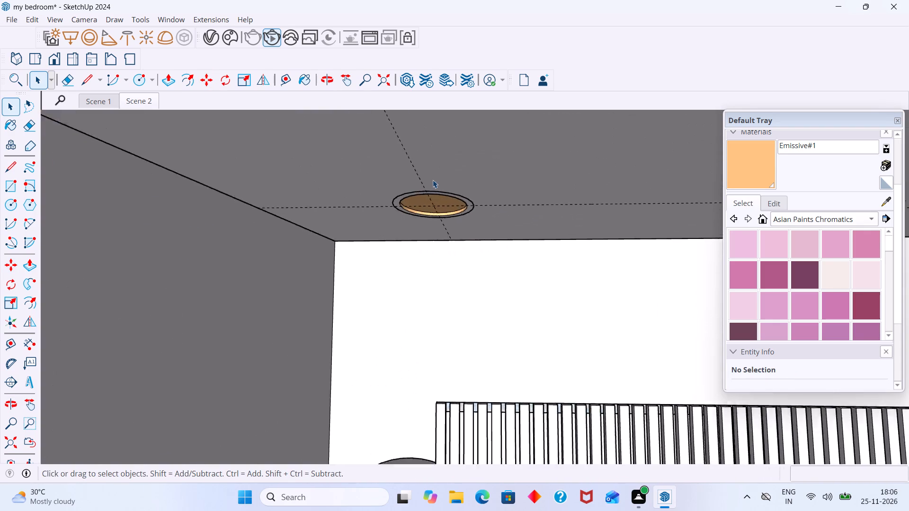
{"action": "scroll", "coordinate": [433, 180], "scroll_direction": "up", "scroll_amount": 10}
{"action": "triple_click", "coordinate": [446, 209]}
{"action": "left_click", "coordinate": [446, 209]}
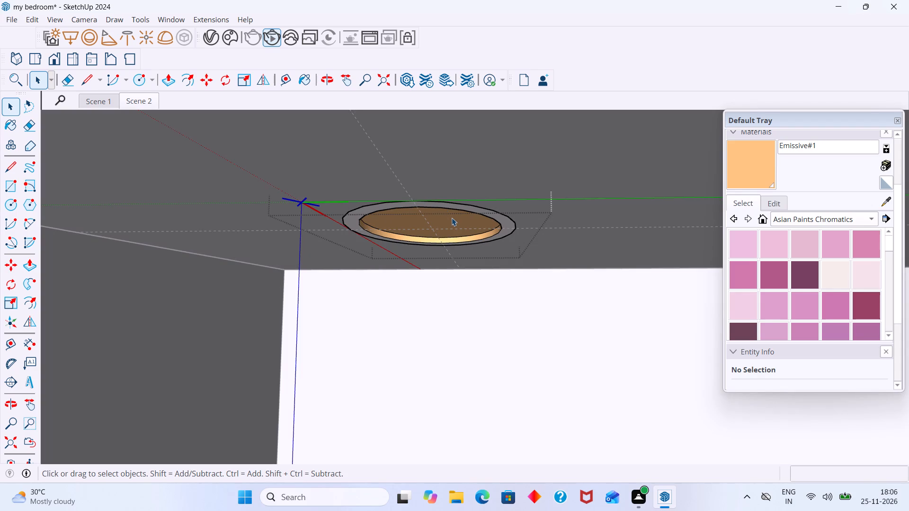
{"action": "left_click", "coordinate": [452, 218]}
{"action": "triple_click", "coordinate": [452, 218]}
{"action": "left_click", "coordinate": [452, 218]}
{"action": "scroll", "coordinate": [496, 222], "scroll_direction": "down", "scroll_amount": 8}
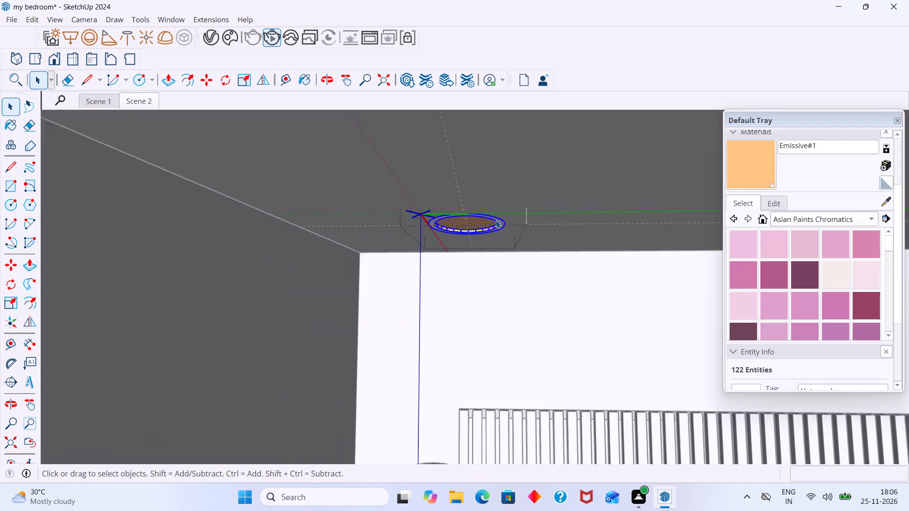
{"action": "scroll", "coordinate": [496, 220], "scroll_direction": "down", "scroll_amount": 8}
{"action": "middle_click_drag", "start_coordinate": [495, 214], "coordinate": [333, 185]}
{"action": "scroll", "coordinate": [370, 183], "scroll_direction": "down", "scroll_amount": 6}
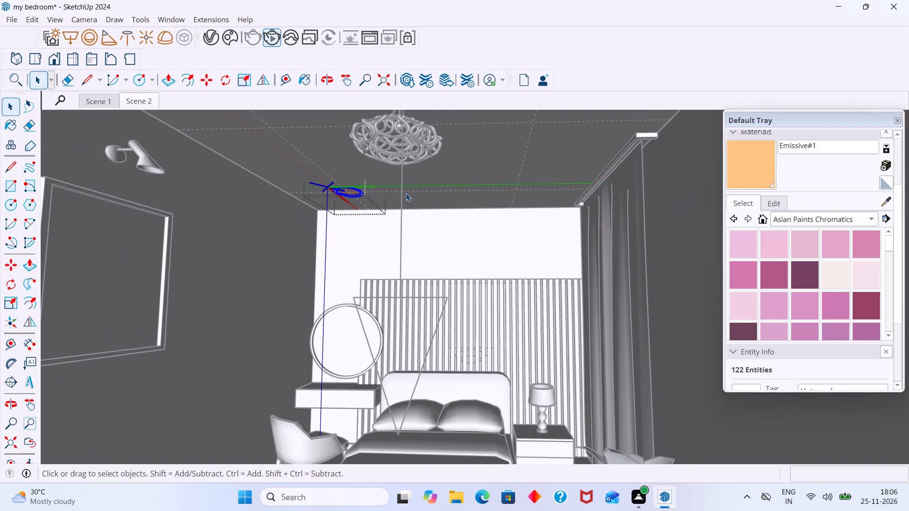
{"action": "key", "text": "m"}
{"action": "scroll", "coordinate": [365, 197], "scroll_direction": "up", "scroll_amount": 16}
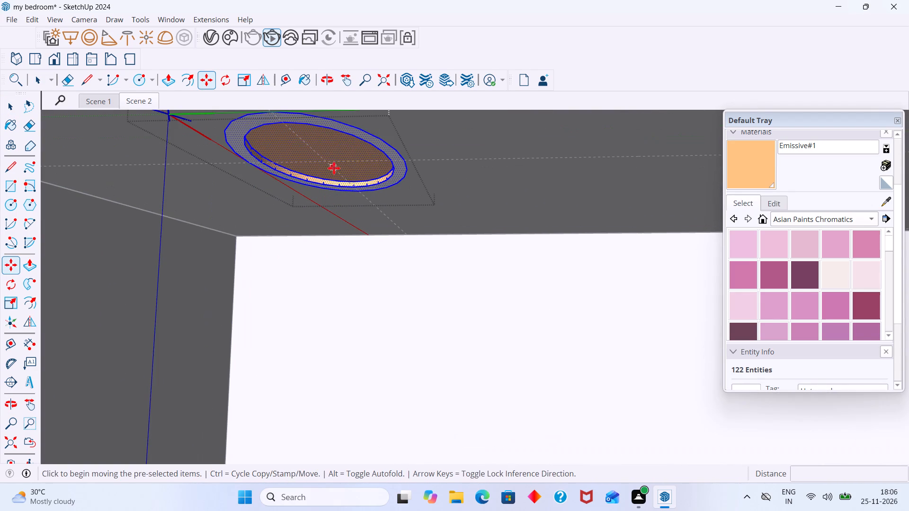
{"action": "left_click", "coordinate": [328, 163]}
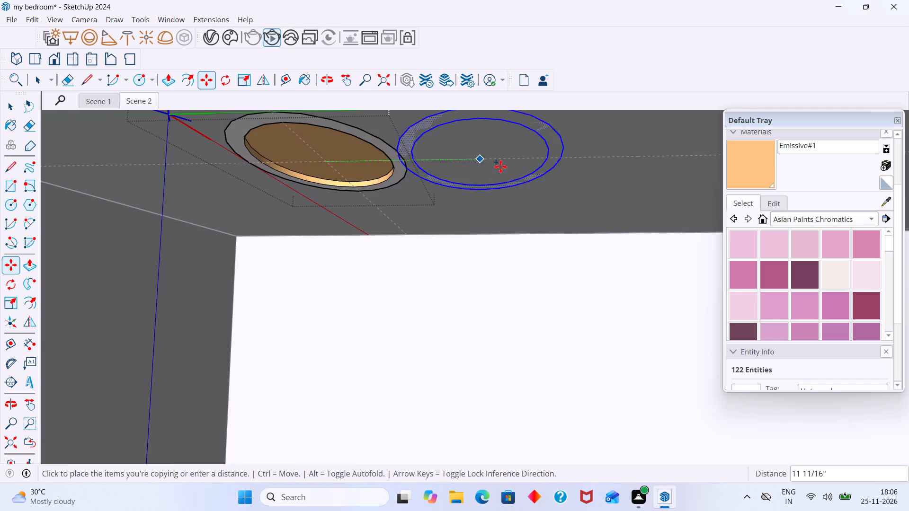
{"action": "scroll", "coordinate": [537, 167], "scroll_direction": "down", "scroll_amount": 6}
{"action": "middle_click_drag", "start_coordinate": [575, 179], "coordinate": [292, 167], "text": "shift"}
{"action": "scroll", "coordinate": [454, 169], "scroll_direction": "up", "scroll_amount": 1}
{"action": "scroll", "coordinate": [454, 168], "scroll_direction": "down", "scroll_amount": 4}
{"action": "middle_click_drag", "start_coordinate": [512, 178], "coordinate": [353, 178], "text": "shift"}
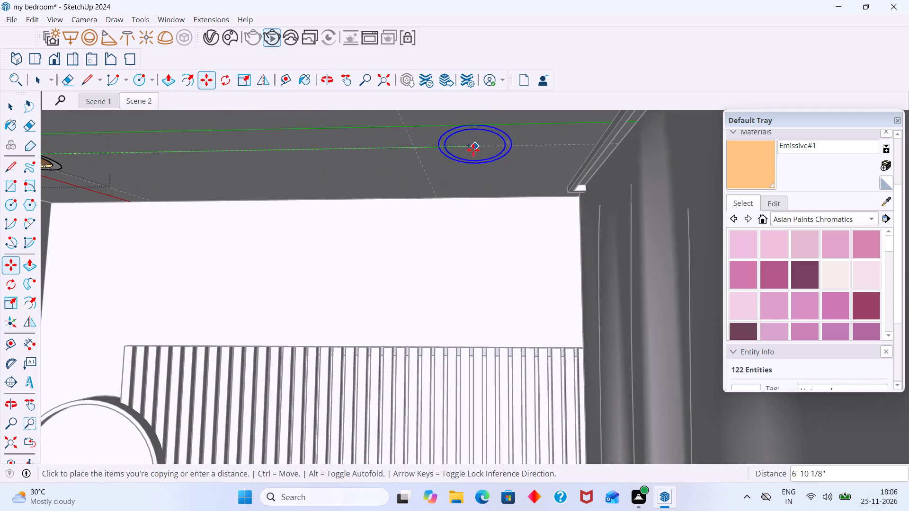
{"action": "left_click", "coordinate": [417, 150]}
{"action": "middle_click_drag", "start_coordinate": [419, 148], "coordinate": [470, 191]}
{"action": "key", "text": "space"}
{"action": "scroll", "coordinate": [472, 188], "scroll_direction": "down", "scroll_amount": 3}
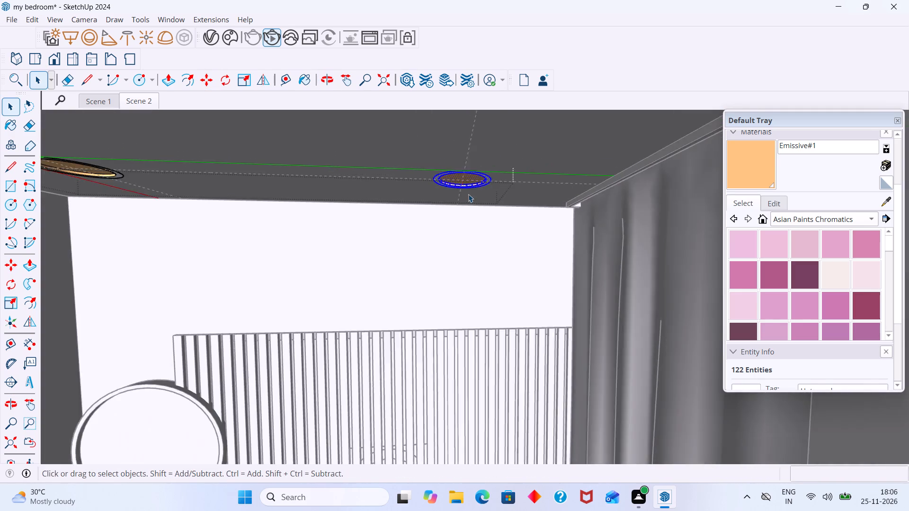
{"action": "middle_click_drag", "start_coordinate": [464, 189], "coordinate": [430, 159]}
{"action": "scroll", "coordinate": [437, 168], "scroll_direction": "up", "scroll_amount": 18}
{"action": "scroll", "coordinate": [451, 167], "scroll_direction": "down", "scroll_amount": 6}
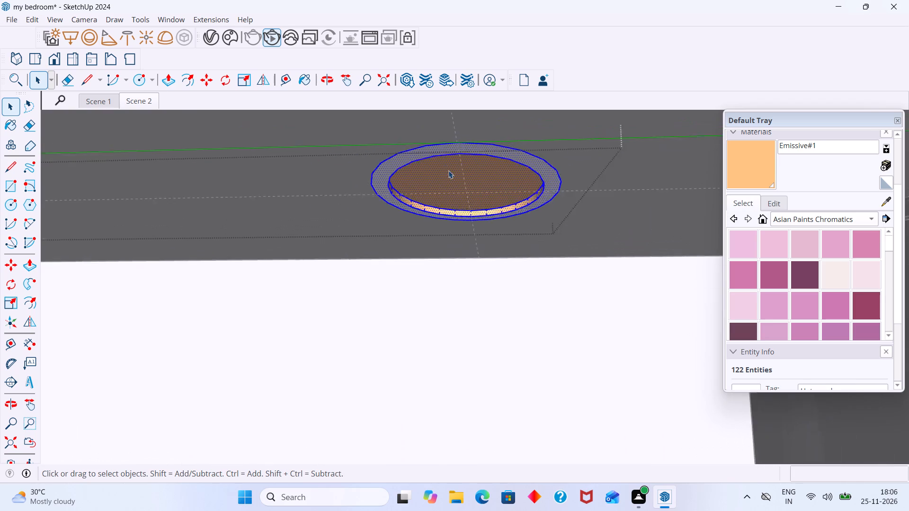
{"action": "scroll", "coordinate": [448, 170], "scroll_direction": "down", "scroll_amount": 20}
{"action": "scroll", "coordinate": [448, 170], "scroll_direction": "down", "scroll_amount": 14}
{"action": "middle_click", "coordinate": [446, 176]}
{"action": "left_click", "coordinate": [612, 142]}
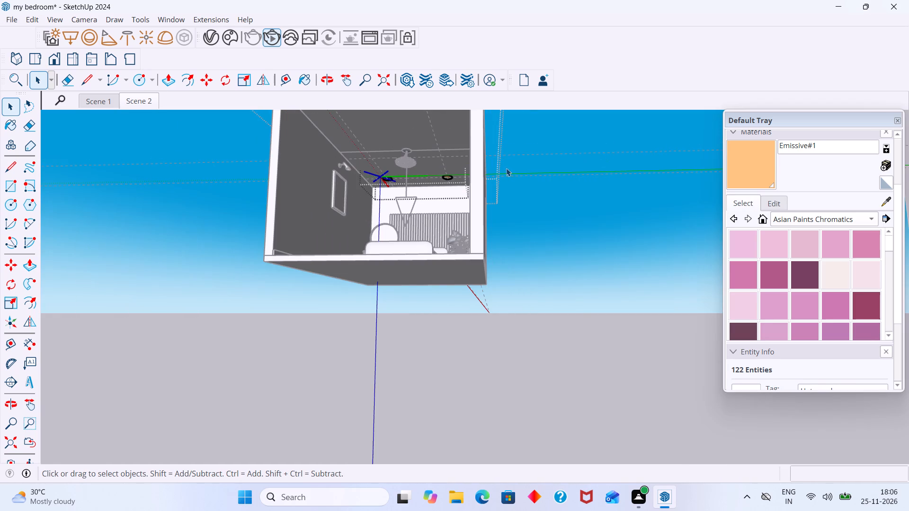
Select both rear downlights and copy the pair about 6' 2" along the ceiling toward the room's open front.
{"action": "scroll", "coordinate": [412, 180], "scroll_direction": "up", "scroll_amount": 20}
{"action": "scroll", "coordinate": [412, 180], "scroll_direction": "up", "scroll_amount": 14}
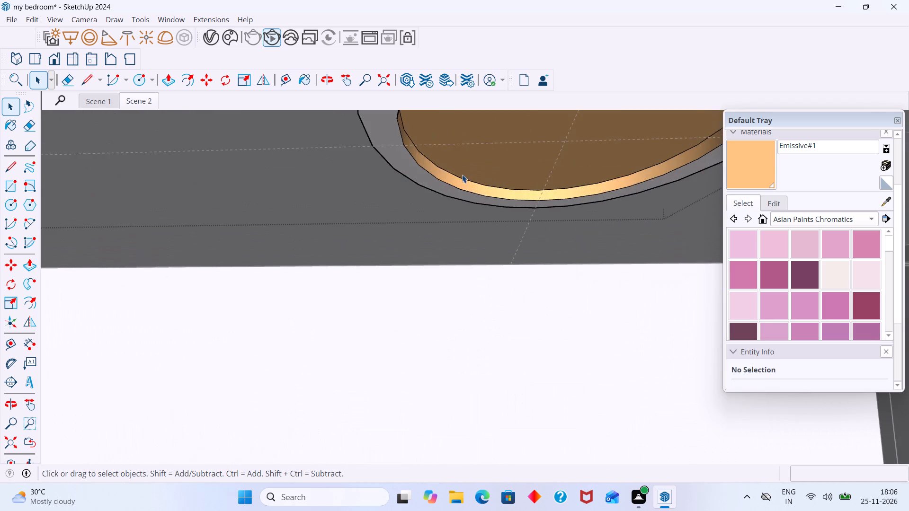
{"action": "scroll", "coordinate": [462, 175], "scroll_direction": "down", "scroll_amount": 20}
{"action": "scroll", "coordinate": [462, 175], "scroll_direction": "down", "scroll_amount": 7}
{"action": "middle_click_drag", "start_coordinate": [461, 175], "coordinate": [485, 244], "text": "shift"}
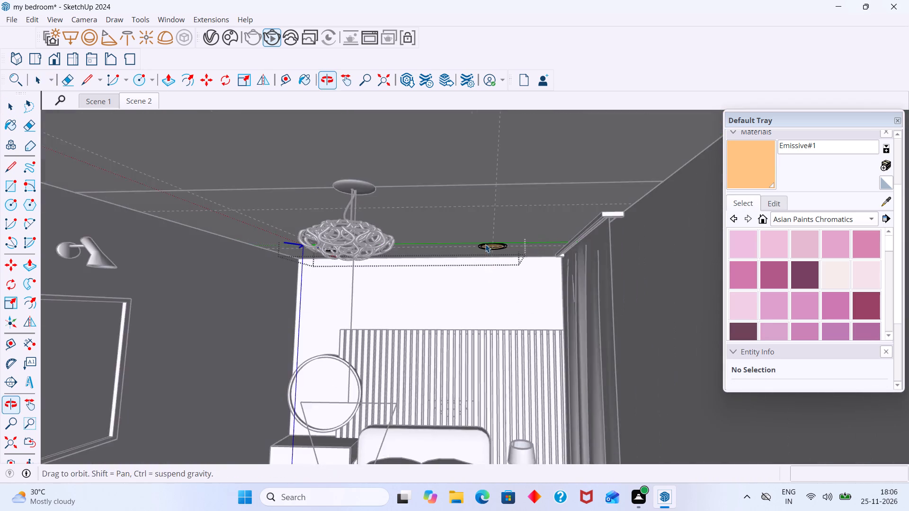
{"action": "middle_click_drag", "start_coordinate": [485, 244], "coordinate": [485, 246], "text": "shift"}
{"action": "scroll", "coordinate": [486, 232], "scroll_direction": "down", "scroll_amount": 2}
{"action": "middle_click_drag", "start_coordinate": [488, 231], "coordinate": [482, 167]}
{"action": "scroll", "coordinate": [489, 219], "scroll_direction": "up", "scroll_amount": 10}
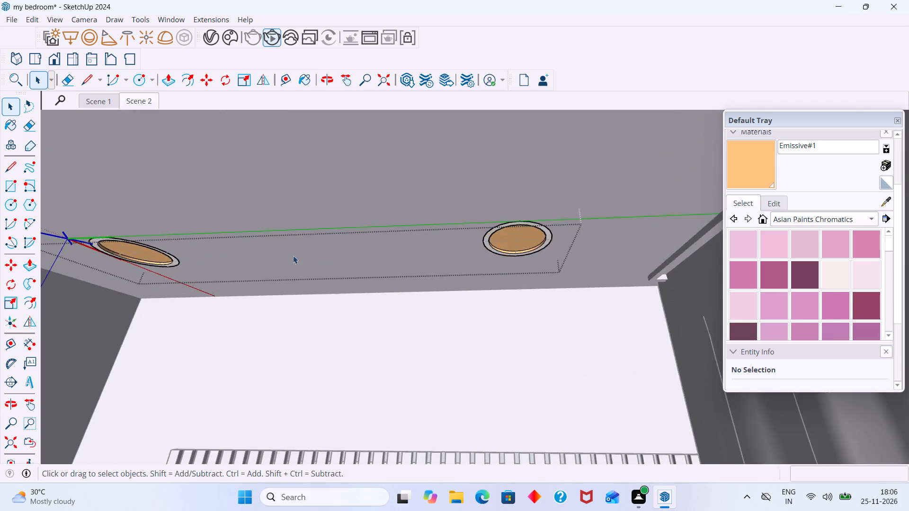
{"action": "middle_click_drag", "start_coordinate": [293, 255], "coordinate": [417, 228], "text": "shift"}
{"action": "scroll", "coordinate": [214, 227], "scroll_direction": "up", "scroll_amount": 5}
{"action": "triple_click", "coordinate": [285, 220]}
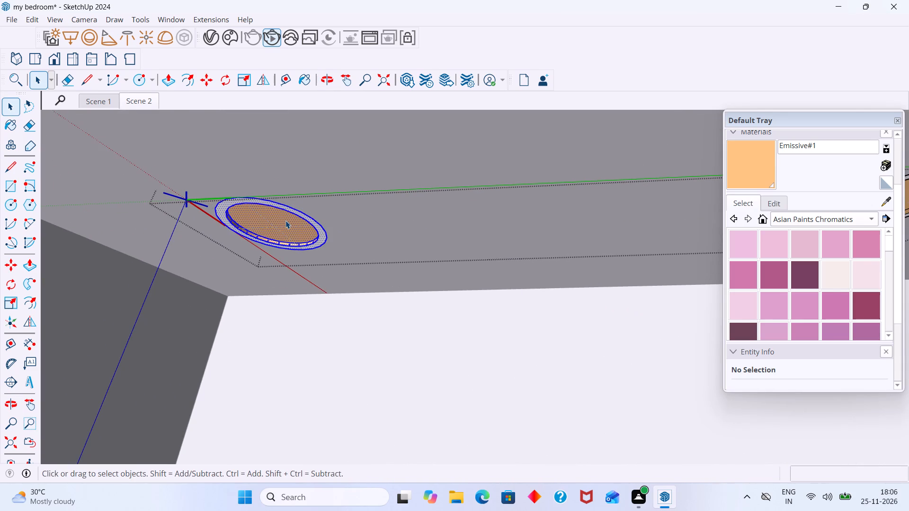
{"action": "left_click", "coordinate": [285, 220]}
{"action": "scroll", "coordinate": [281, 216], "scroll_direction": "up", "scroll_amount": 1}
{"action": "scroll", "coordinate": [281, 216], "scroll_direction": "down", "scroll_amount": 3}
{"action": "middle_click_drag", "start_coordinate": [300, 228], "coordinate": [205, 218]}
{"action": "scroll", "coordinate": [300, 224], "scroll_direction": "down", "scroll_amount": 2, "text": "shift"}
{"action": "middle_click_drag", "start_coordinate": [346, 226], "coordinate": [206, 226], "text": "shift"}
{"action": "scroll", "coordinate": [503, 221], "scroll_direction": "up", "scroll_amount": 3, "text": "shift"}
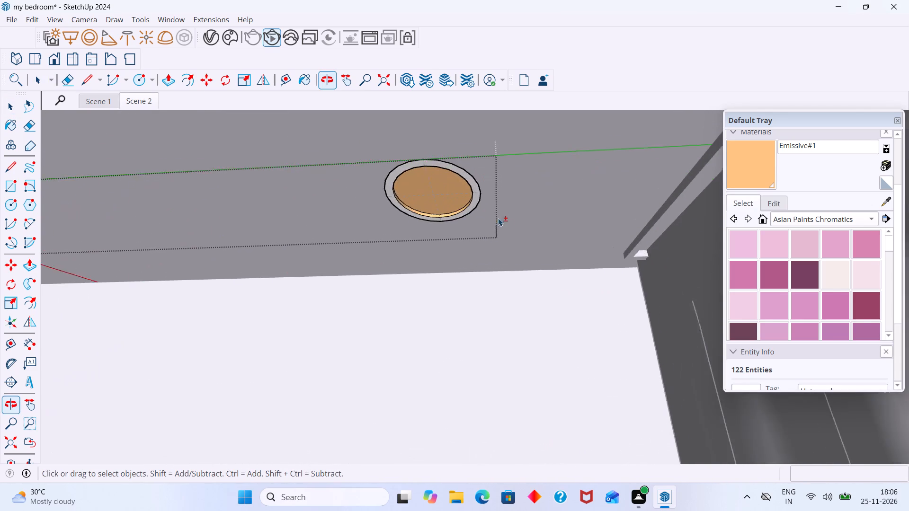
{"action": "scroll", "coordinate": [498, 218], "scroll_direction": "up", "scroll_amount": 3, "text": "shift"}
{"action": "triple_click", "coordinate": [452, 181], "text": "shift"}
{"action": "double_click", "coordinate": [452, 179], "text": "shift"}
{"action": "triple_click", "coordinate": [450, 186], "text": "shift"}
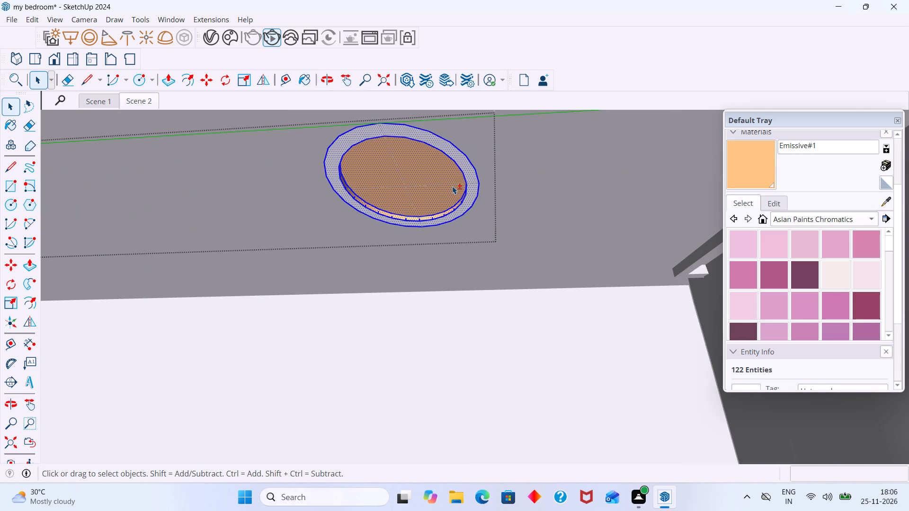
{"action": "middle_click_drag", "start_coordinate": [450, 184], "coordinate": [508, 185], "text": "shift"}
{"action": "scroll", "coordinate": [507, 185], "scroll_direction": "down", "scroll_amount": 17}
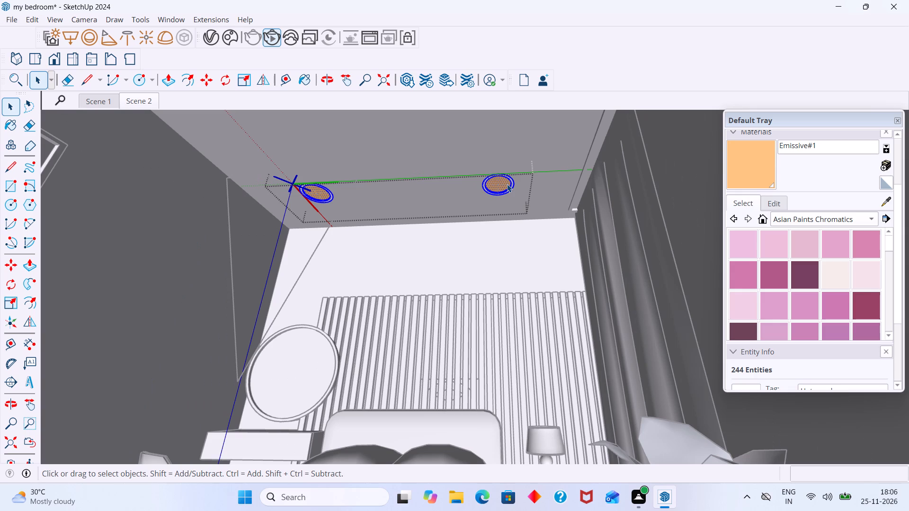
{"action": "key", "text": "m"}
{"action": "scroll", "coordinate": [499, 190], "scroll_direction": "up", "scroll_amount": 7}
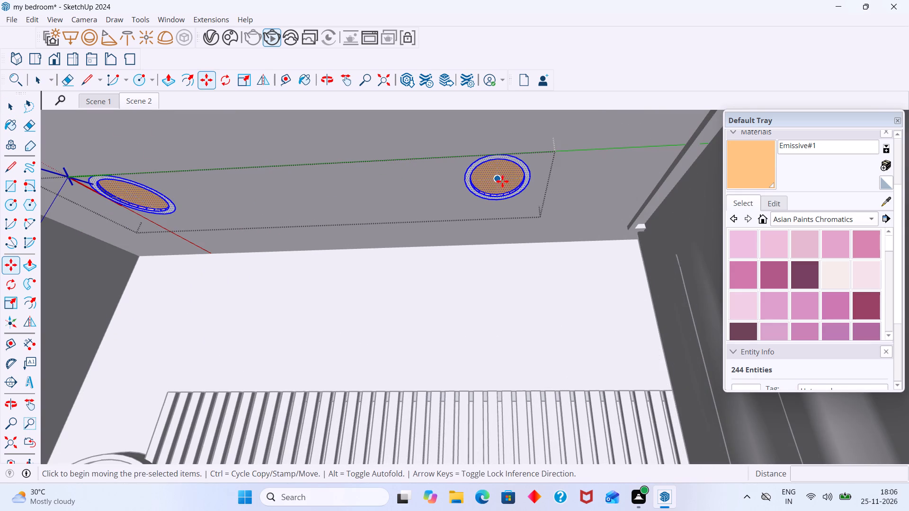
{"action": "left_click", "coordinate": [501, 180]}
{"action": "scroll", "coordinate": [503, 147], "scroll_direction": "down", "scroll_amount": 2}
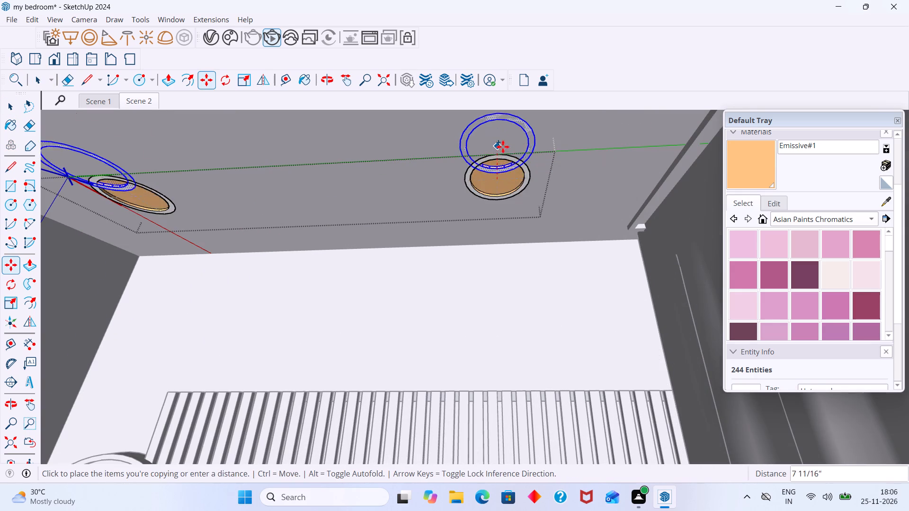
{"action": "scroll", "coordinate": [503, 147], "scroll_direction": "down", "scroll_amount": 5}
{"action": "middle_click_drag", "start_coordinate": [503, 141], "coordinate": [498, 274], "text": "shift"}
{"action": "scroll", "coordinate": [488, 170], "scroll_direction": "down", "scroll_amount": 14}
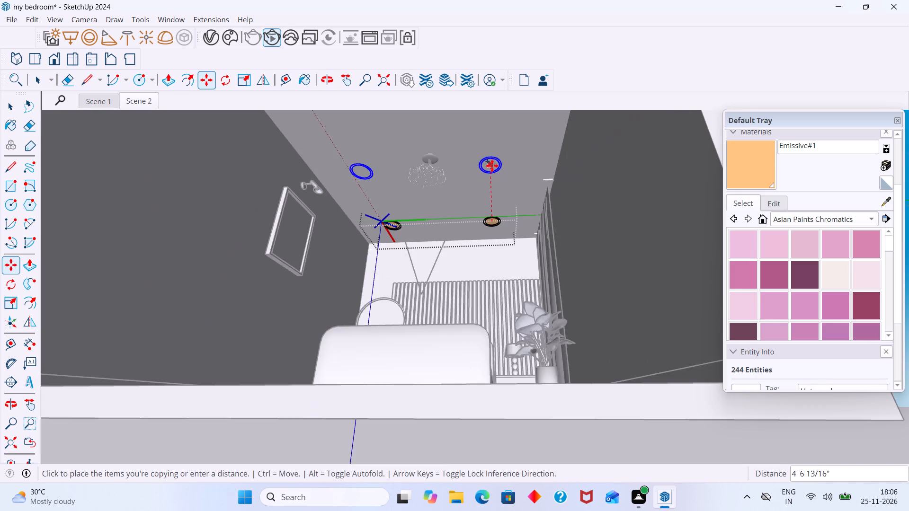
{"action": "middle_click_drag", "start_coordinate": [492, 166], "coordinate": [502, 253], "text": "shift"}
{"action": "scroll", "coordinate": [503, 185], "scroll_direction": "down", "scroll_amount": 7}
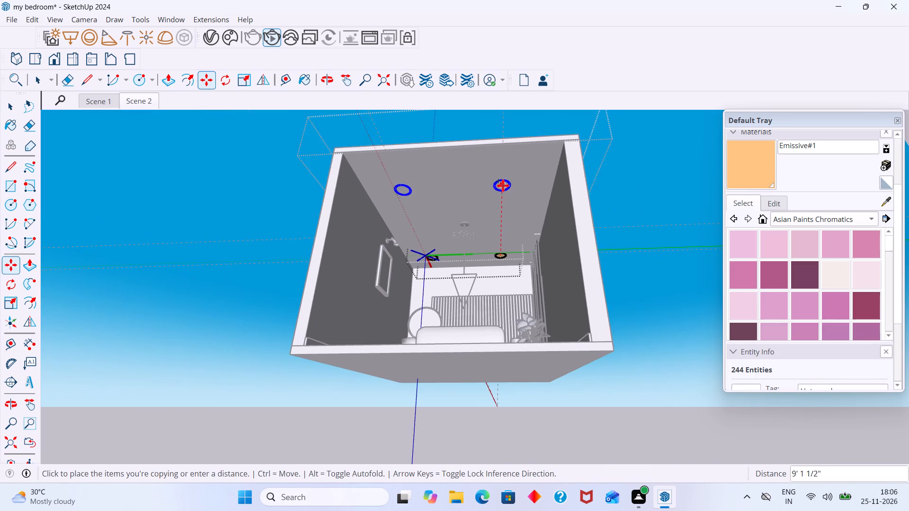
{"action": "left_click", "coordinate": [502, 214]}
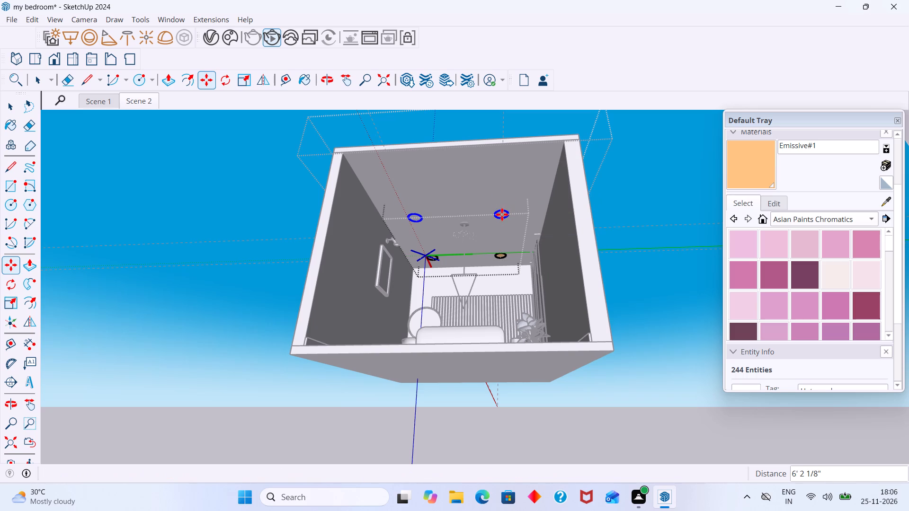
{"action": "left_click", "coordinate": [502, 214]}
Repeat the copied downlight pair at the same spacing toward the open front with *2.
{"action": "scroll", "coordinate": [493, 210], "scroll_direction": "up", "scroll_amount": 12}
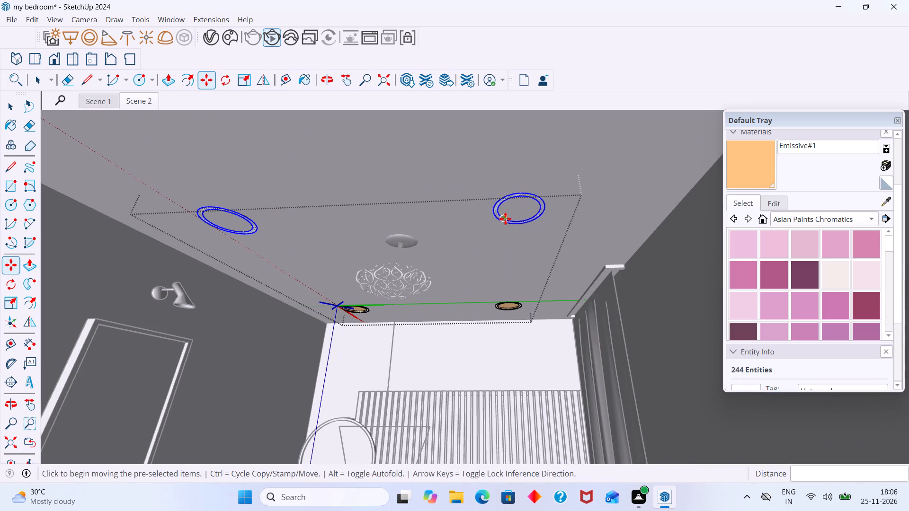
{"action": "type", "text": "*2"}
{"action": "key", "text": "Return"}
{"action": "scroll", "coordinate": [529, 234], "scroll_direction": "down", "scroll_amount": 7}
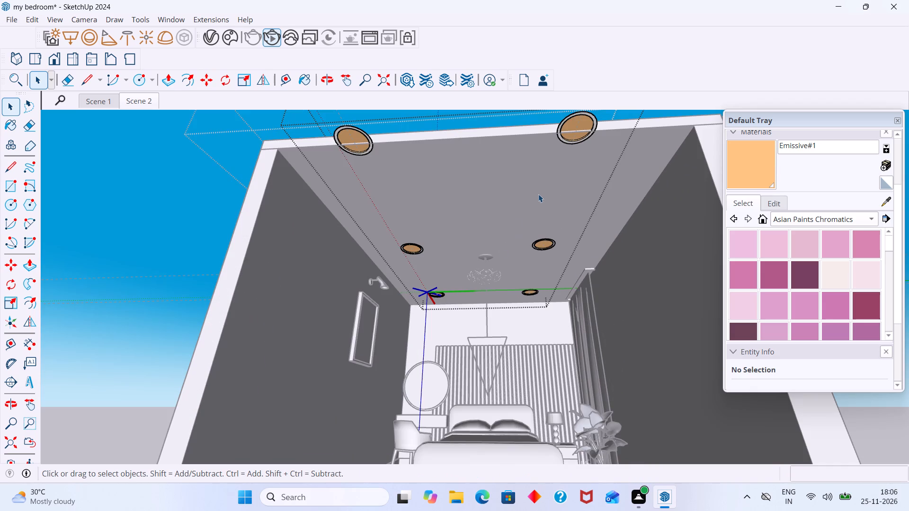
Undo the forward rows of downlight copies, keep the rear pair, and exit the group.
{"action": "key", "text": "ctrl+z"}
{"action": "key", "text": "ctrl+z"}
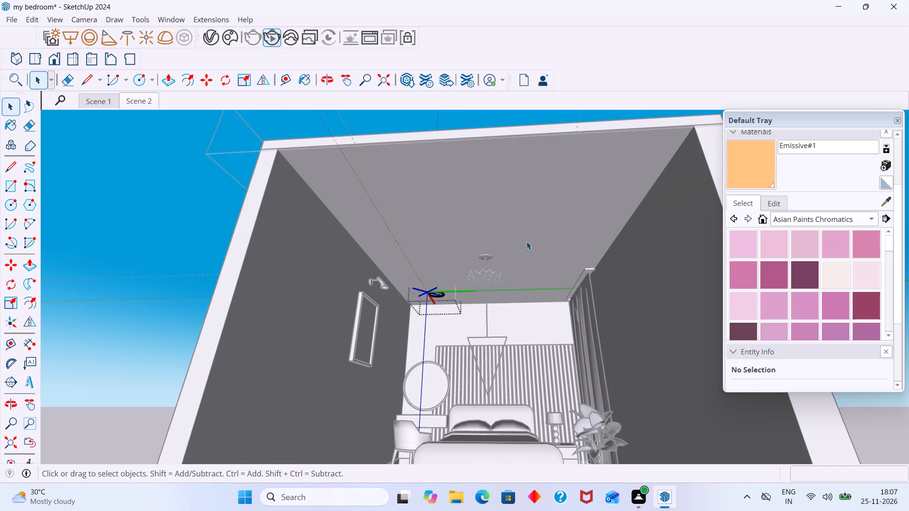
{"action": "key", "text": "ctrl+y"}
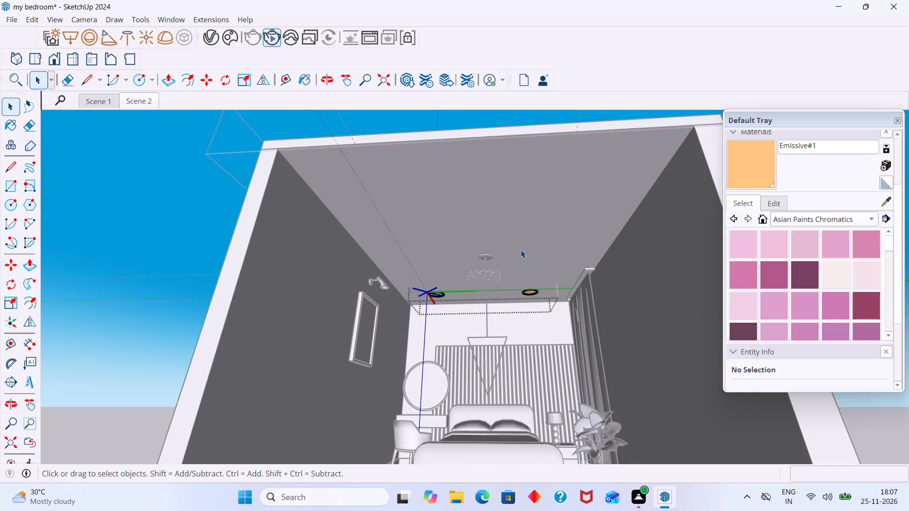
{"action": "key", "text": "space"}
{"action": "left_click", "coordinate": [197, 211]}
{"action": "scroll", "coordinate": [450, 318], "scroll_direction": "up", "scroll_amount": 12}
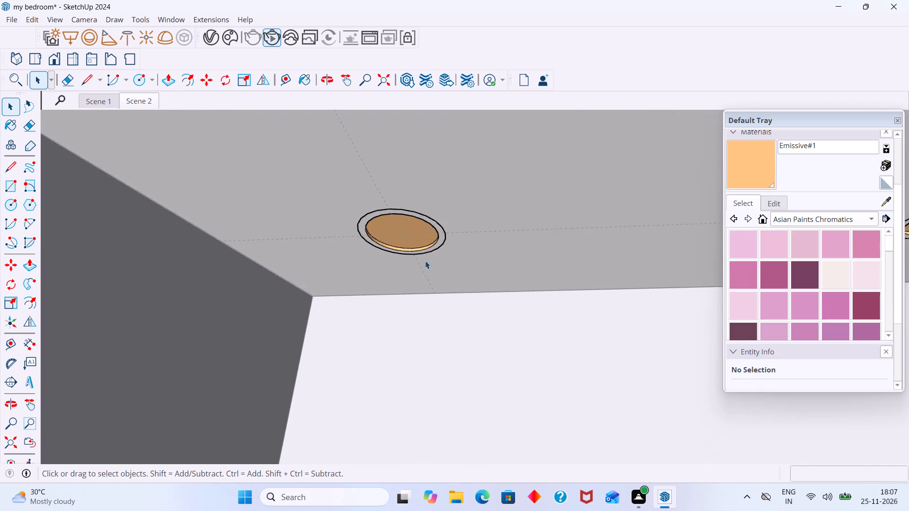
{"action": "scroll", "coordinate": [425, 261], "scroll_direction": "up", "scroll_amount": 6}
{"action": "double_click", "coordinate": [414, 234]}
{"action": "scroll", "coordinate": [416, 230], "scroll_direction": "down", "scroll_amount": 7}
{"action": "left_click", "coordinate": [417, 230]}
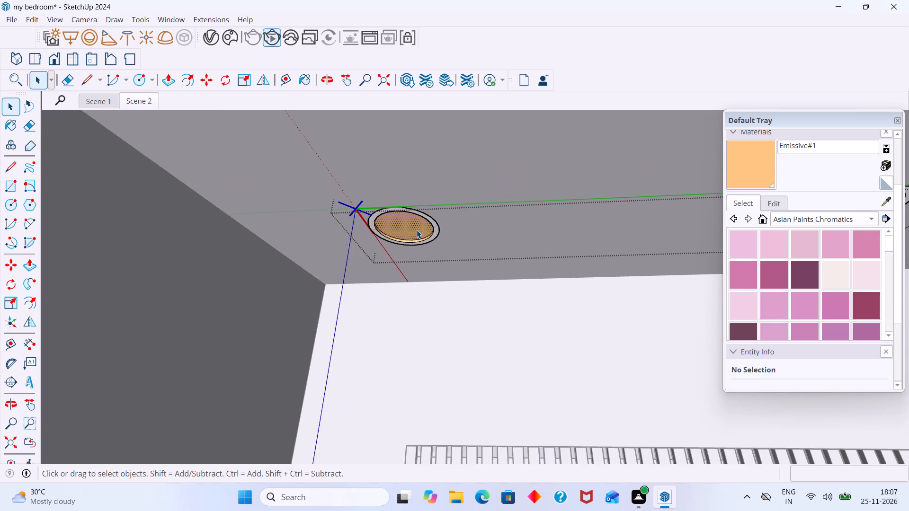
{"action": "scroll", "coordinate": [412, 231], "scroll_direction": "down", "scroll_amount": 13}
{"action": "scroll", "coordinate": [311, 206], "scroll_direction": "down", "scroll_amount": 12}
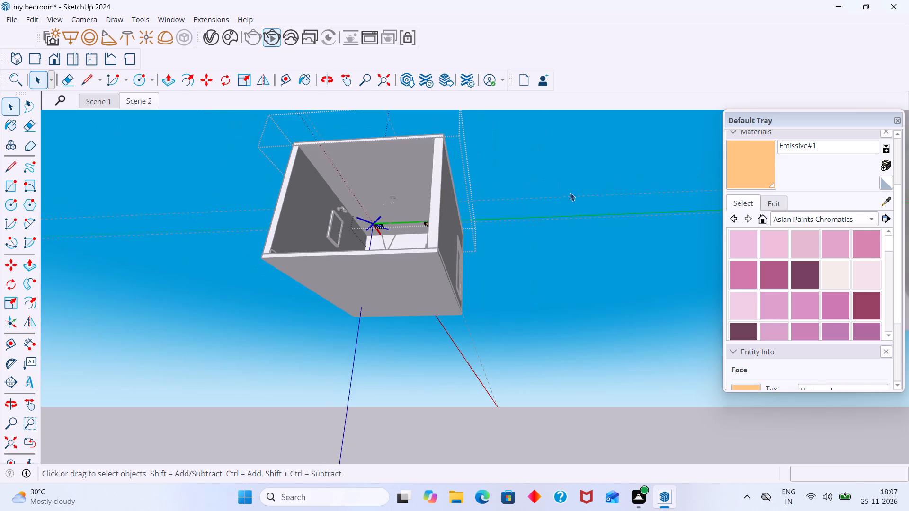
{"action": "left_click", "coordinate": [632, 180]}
Copy the rear downlight pair 5' 1 1/2" along the red axis to the ceiling line intersection, starting from the downlight's centre.
{"action": "scroll", "coordinate": [437, 233], "scroll_direction": "up", "scroll_amount": 20}
{"action": "scroll", "coordinate": [437, 233], "scroll_direction": "up", "scroll_amount": 6}
{"action": "left_click", "coordinate": [370, 199]}
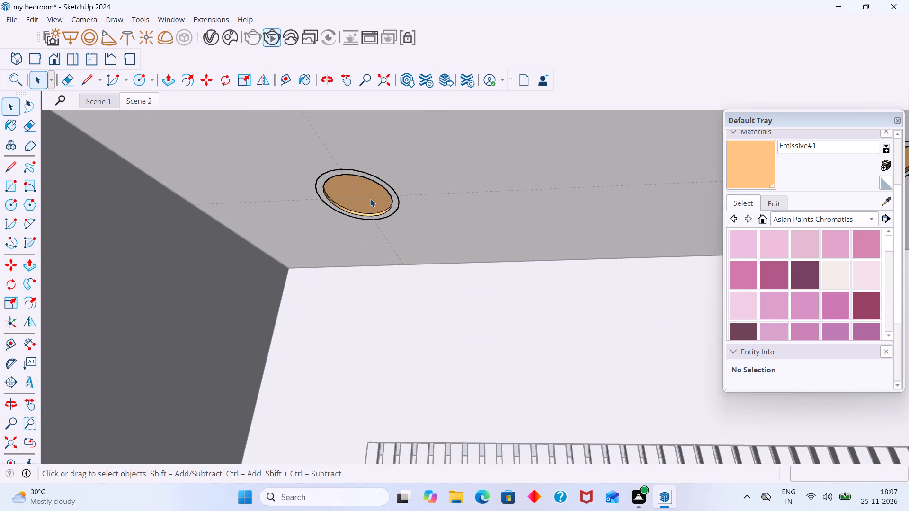
{"action": "scroll", "coordinate": [371, 199], "scroll_direction": "down", "scroll_amount": 6}
{"action": "middle_click_drag", "start_coordinate": [374, 196], "coordinate": [333, 211]}
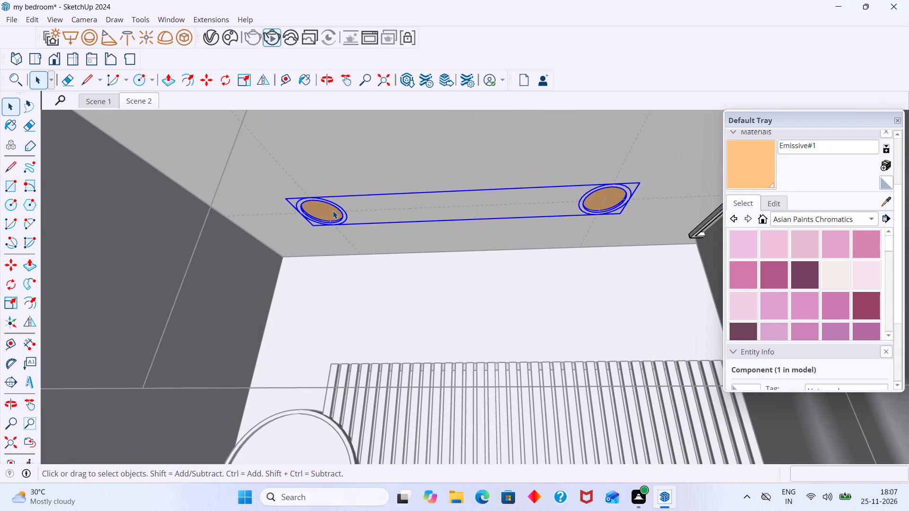
{"action": "key", "text": "m"}
{"action": "scroll", "coordinate": [301, 221], "scroll_direction": "up", "scroll_amount": 4}
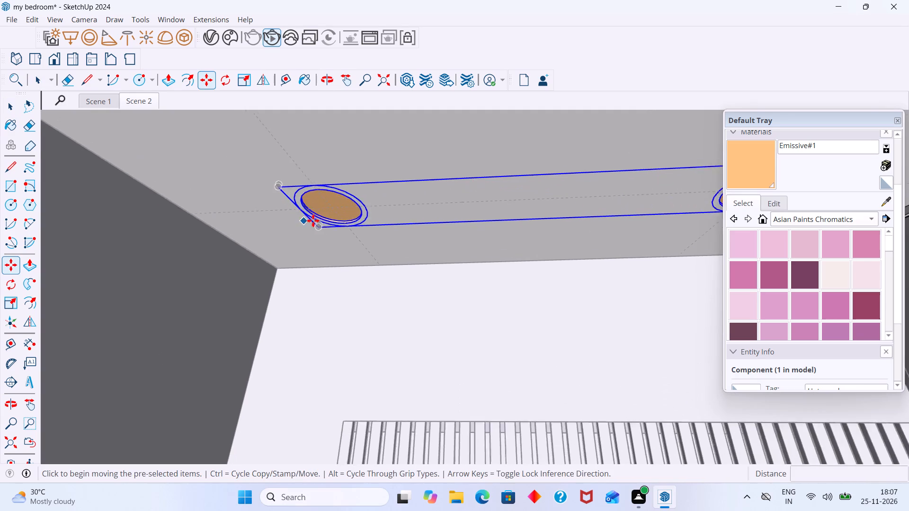
{"action": "scroll", "coordinate": [313, 220], "scroll_direction": "up", "scroll_amount": 3}
{"action": "left_click", "coordinate": [338, 203]}
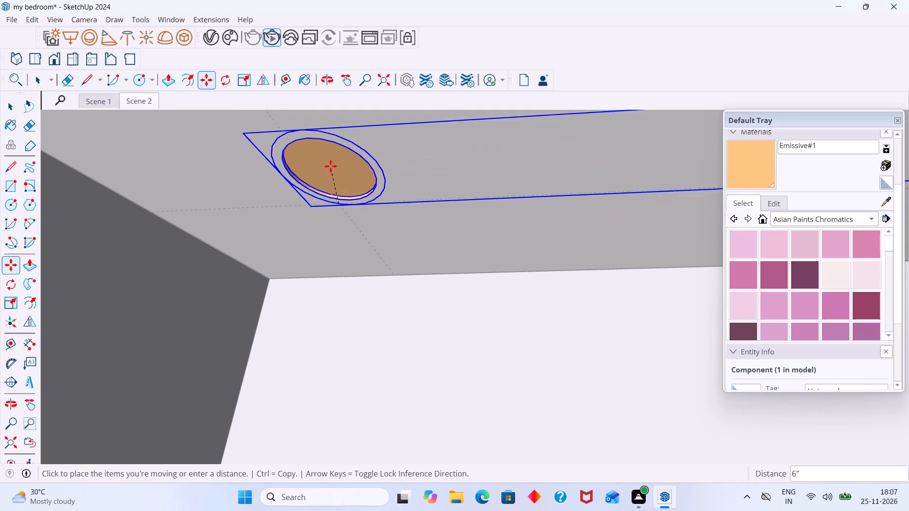
{"action": "scroll", "coordinate": [310, 129], "scroll_direction": "down", "scroll_amount": 8}
{"action": "middle_click_drag", "start_coordinate": [312, 125], "coordinate": [305, 216], "text": "shift"}
{"action": "scroll", "coordinate": [303, 185], "scroll_direction": "down", "scroll_amount": 15}
{"action": "middle_click_drag", "start_coordinate": [295, 162], "coordinate": [313, 207], "text": "shift"}
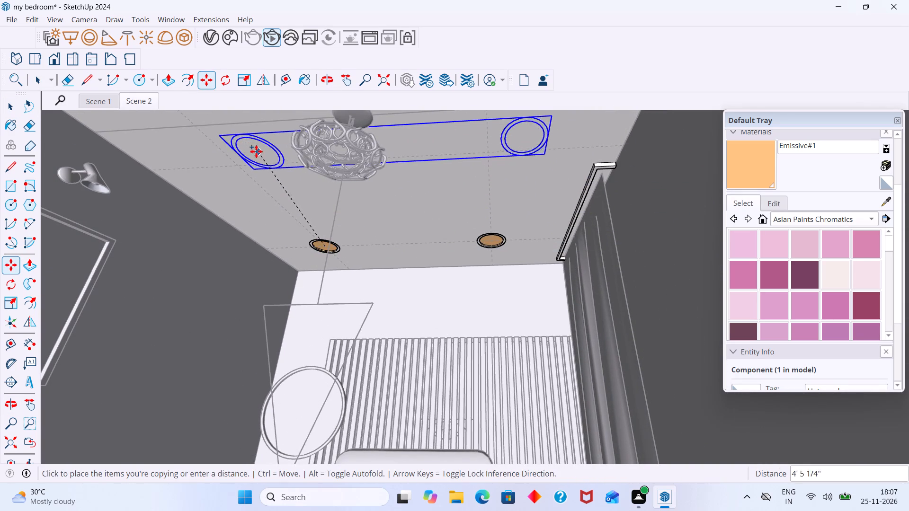
{"action": "key", "text": "Right"}
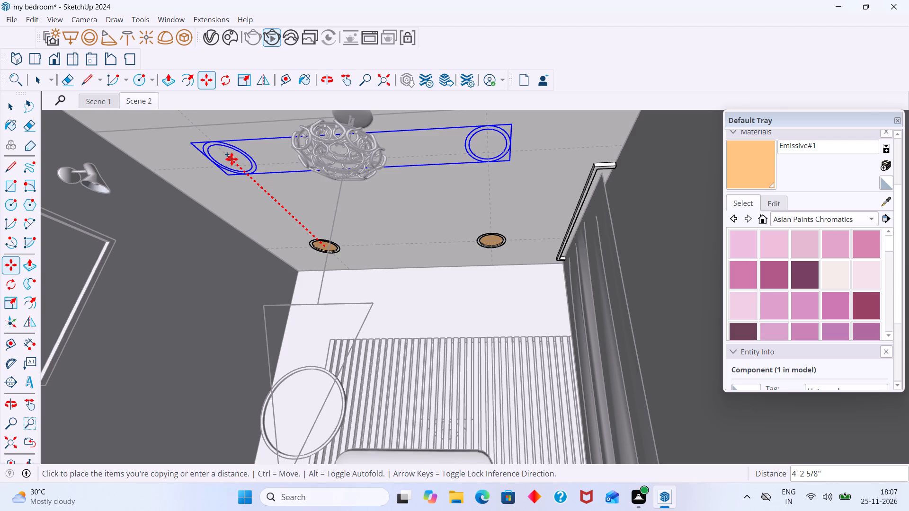
{"action": "scroll", "coordinate": [234, 159], "scroll_direction": "down", "scroll_amount": 3}
{"action": "middle_click_drag", "start_coordinate": [234, 159], "coordinate": [257, 235], "text": "shift"}
{"action": "scroll", "coordinate": [262, 216], "scroll_direction": "down", "scroll_amount": 9}
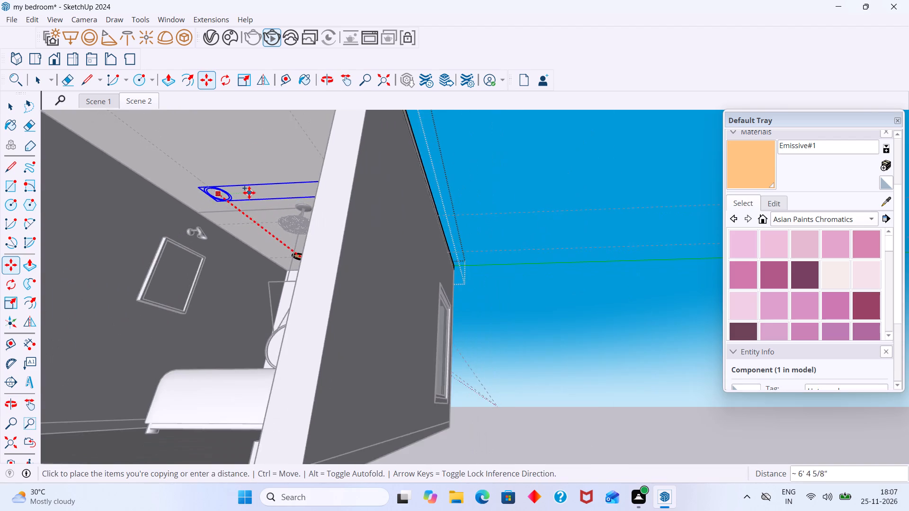
{"action": "middle_click_drag", "start_coordinate": [254, 193], "coordinate": [325, 206]}
{"action": "scroll", "coordinate": [322, 203], "scroll_direction": "down", "scroll_amount": 7}
{"action": "middle_click_drag", "start_coordinate": [322, 203], "coordinate": [344, 252], "text": "shift"}
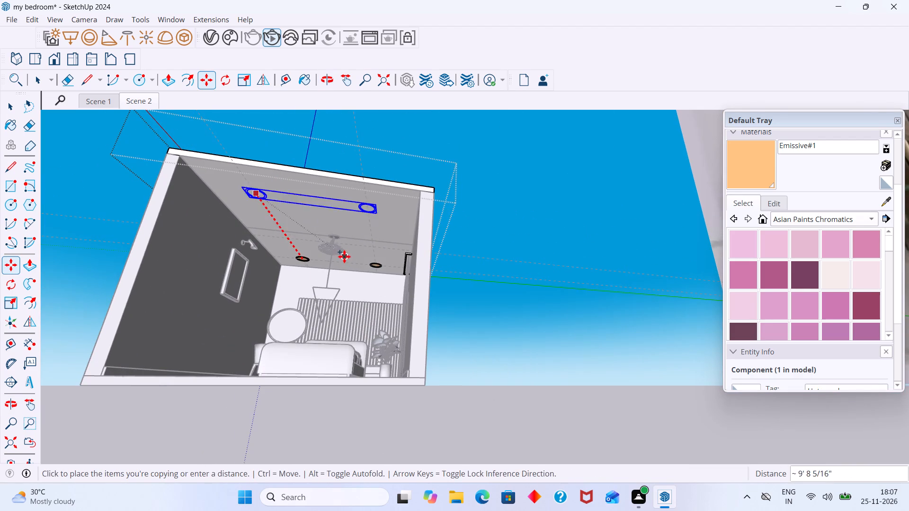
{"action": "scroll", "coordinate": [285, 230], "scroll_direction": "up", "scroll_amount": 3}
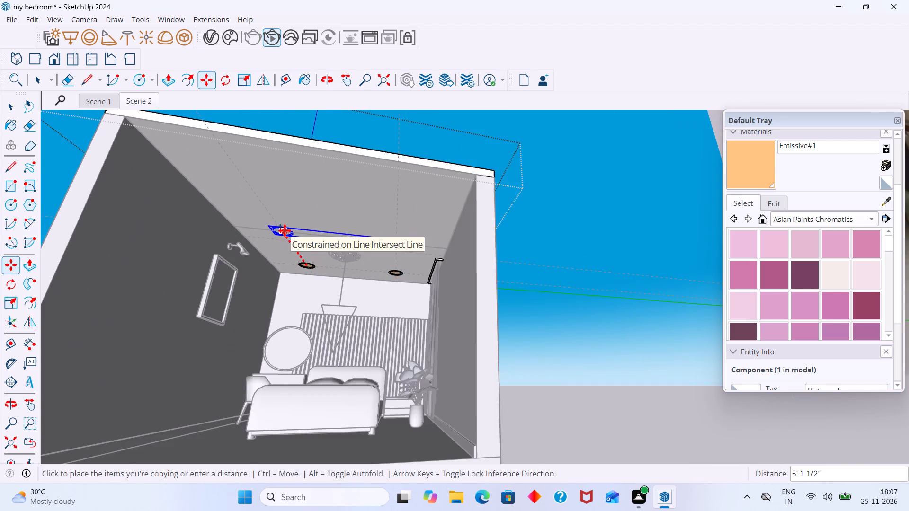
{"action": "scroll", "coordinate": [285, 230], "scroll_direction": "up", "scroll_amount": 7}
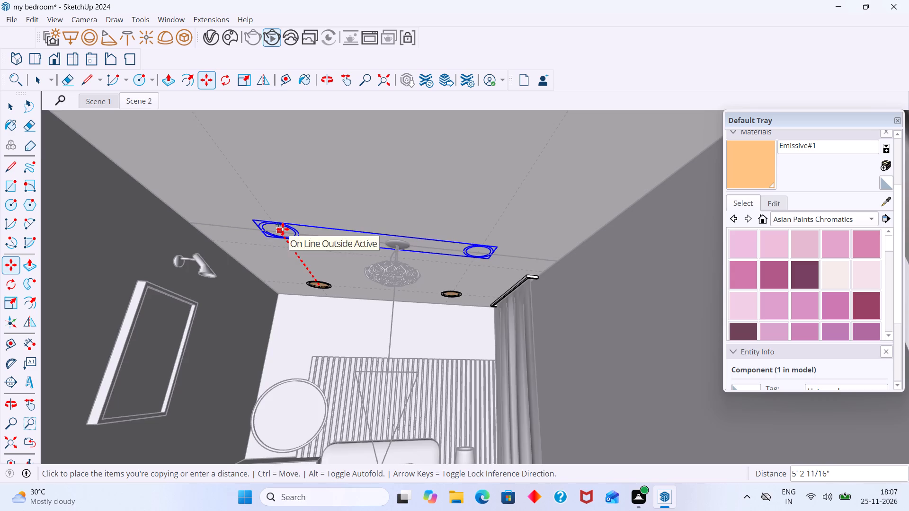
{"action": "scroll", "coordinate": [283, 230], "scroll_direction": "up", "scroll_amount": 15}
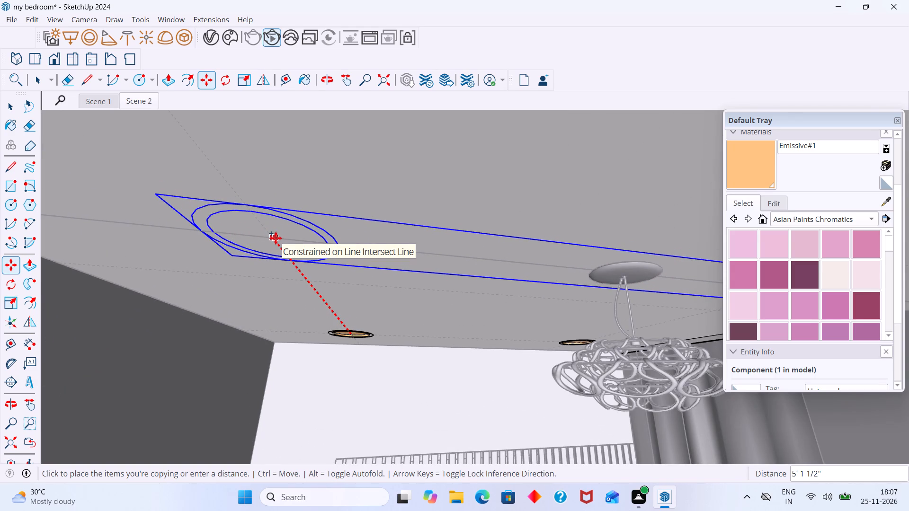
{"action": "left_click", "coordinate": [276, 238]}
Repeat the copied downlight pair at the same spacing toward the room's open front with *2, and clear the selection.
{"action": "type", "text": "*2"}
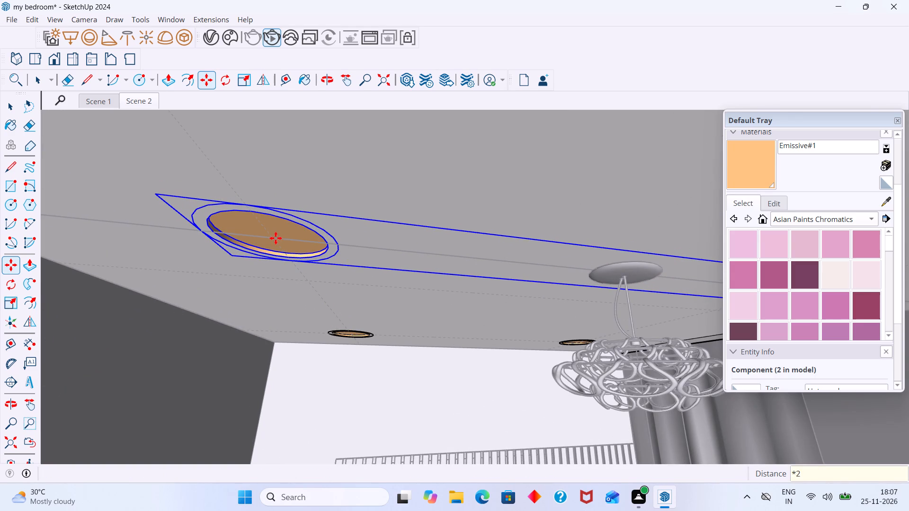
{"action": "key", "text": "Return"}
{"action": "scroll", "coordinate": [276, 243], "scroll_direction": "down", "scroll_amount": 16}
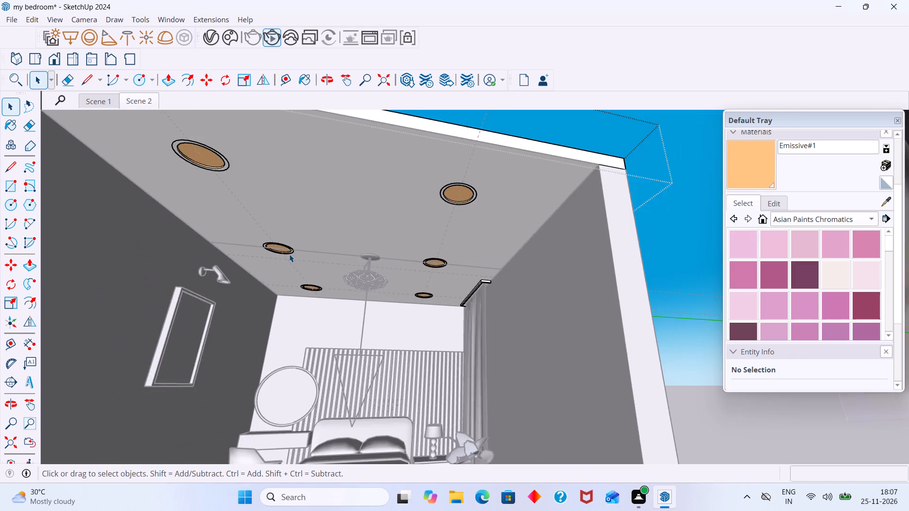
{"action": "scroll", "coordinate": [289, 254], "scroll_direction": "down", "scroll_amount": 7}
{"action": "key", "text": "space"}
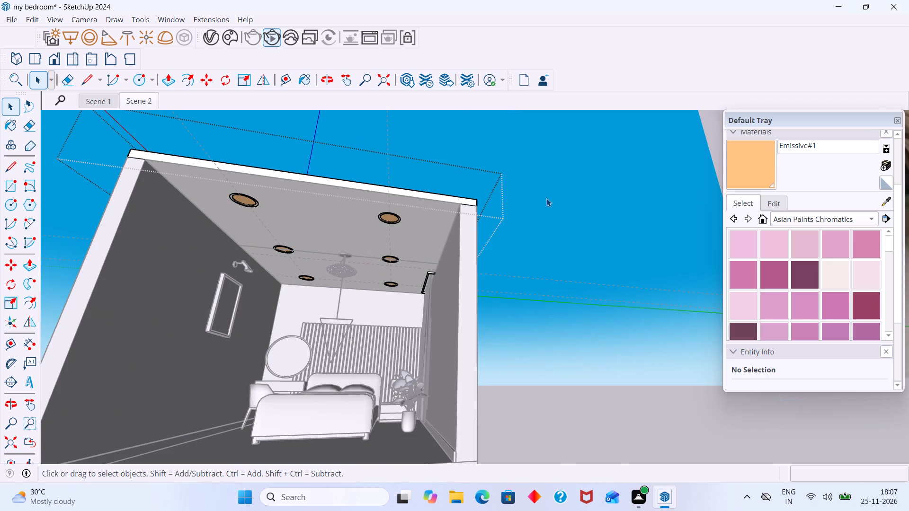
{"action": "left_click", "coordinate": [577, 184]}
Open the chandelier's nested groups and examine its looped shade, rings and suspension rod from several sides.
{"action": "scroll", "coordinate": [418, 235], "scroll_direction": "up", "scroll_amount": 5}
{"action": "middle_click_drag", "start_coordinate": [341, 241], "coordinate": [365, 214]}
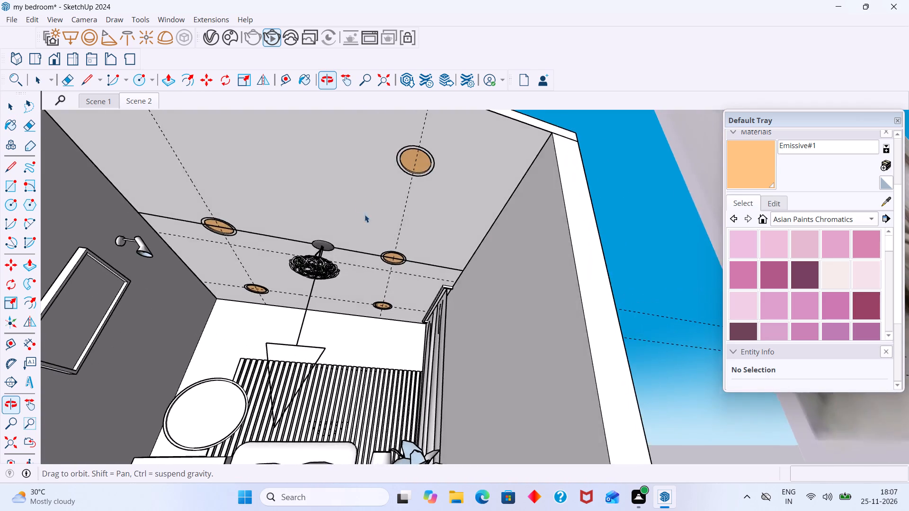
{"action": "middle_click_drag", "start_coordinate": [365, 214], "coordinate": [364, 208]}
{"action": "scroll", "coordinate": [371, 261], "scroll_direction": "up", "scroll_amount": 14}
{"action": "scroll", "coordinate": [403, 250], "scroll_direction": "down", "scroll_amount": 13}
{"action": "scroll", "coordinate": [292, 275], "scroll_direction": "up", "scroll_amount": 6}
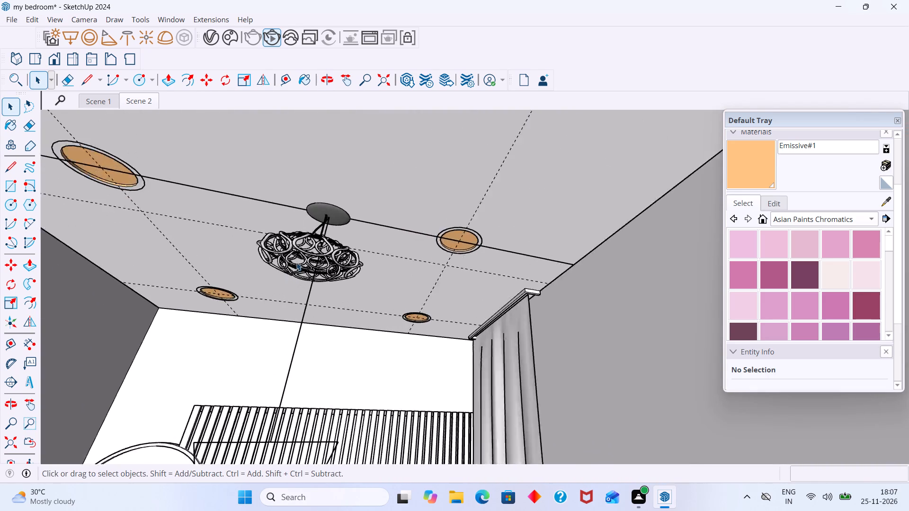
{"action": "scroll", "coordinate": [296, 262], "scroll_direction": "up", "scroll_amount": 13}
{"action": "middle_click_drag", "start_coordinate": [340, 250], "coordinate": [288, 332]}
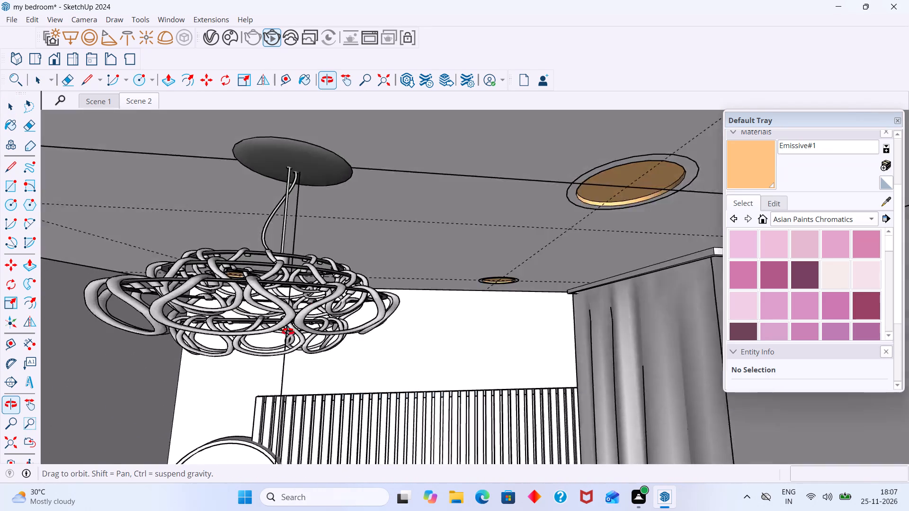
{"action": "middle_click_drag", "start_coordinate": [288, 332], "coordinate": [244, 356]}
{"action": "scroll", "coordinate": [235, 322], "scroll_direction": "up", "scroll_amount": 4}
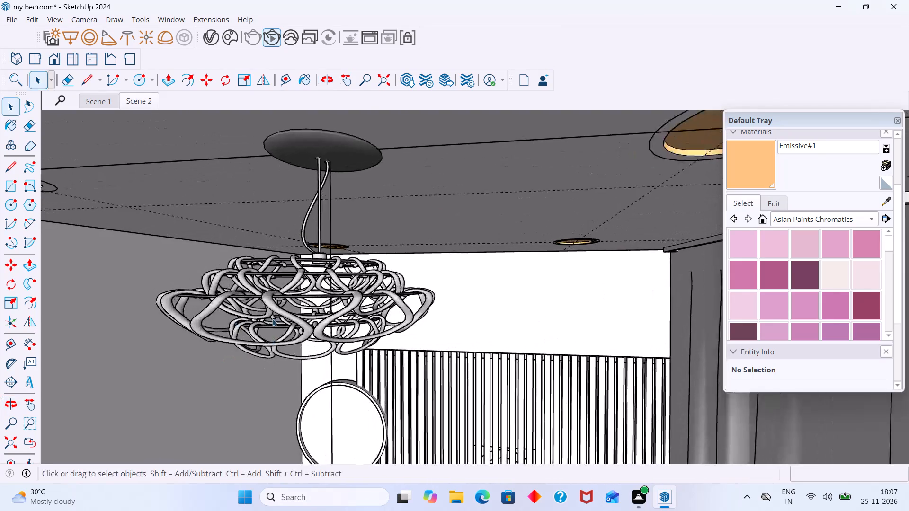
{"action": "scroll", "coordinate": [272, 318], "scroll_direction": "up", "scroll_amount": 9}
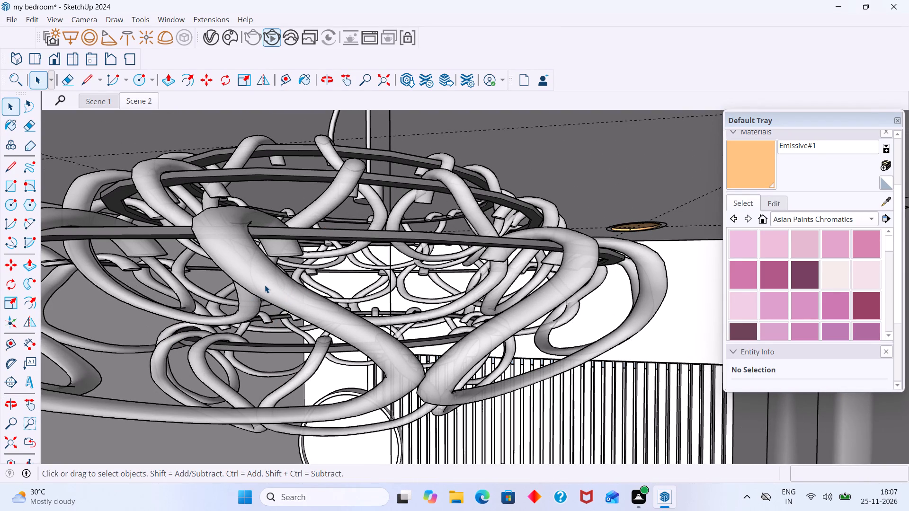
{"action": "double_click", "coordinate": [265, 285]}
{"action": "double_click", "coordinate": [265, 285]}
{"action": "middle_click_drag", "start_coordinate": [282, 282], "coordinate": [294, 51]}
{"action": "scroll", "coordinate": [296, 135], "scroll_direction": "down", "scroll_amount": 3}
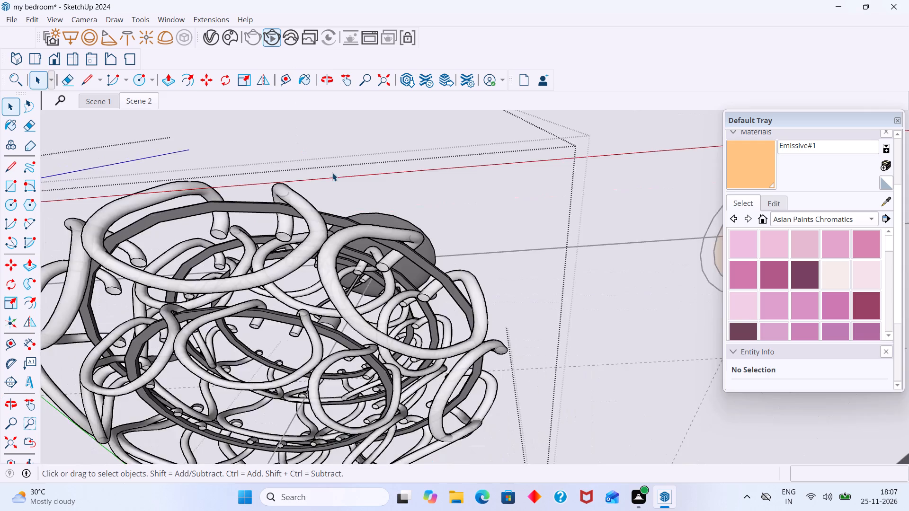
{"action": "scroll", "coordinate": [332, 173], "scroll_direction": "down", "scroll_amount": 11}
{"action": "middle_click_drag", "start_coordinate": [326, 265], "coordinate": [415, 207]}
{"action": "scroll", "coordinate": [358, 213], "scroll_direction": "up", "scroll_amount": 5}
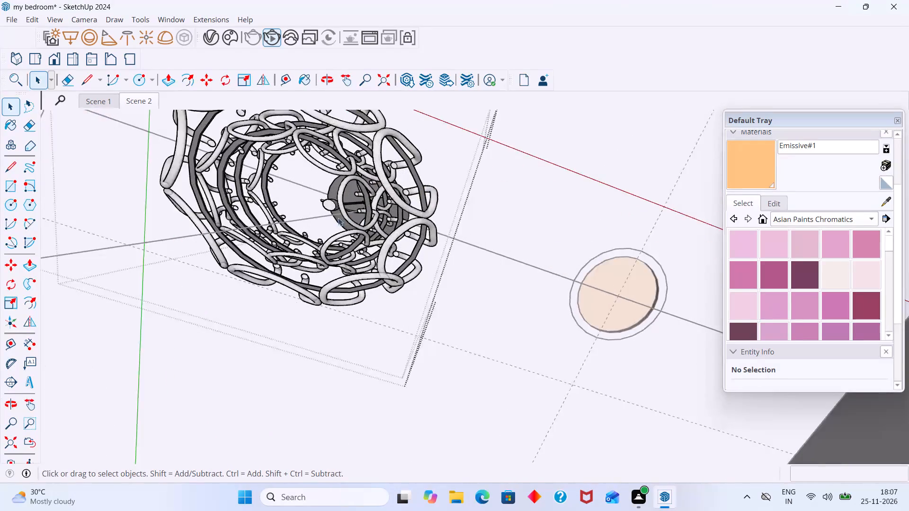
{"action": "scroll", "coordinate": [338, 218], "scroll_direction": "up", "scroll_amount": 2}
{"action": "middle_click_drag", "start_coordinate": [321, 210], "coordinate": [437, 216]}
{"action": "scroll", "coordinate": [409, 172], "scroll_direction": "up", "scroll_amount": 6}
{"action": "middle_click_drag", "start_coordinate": [411, 120], "coordinate": [401, 245]}
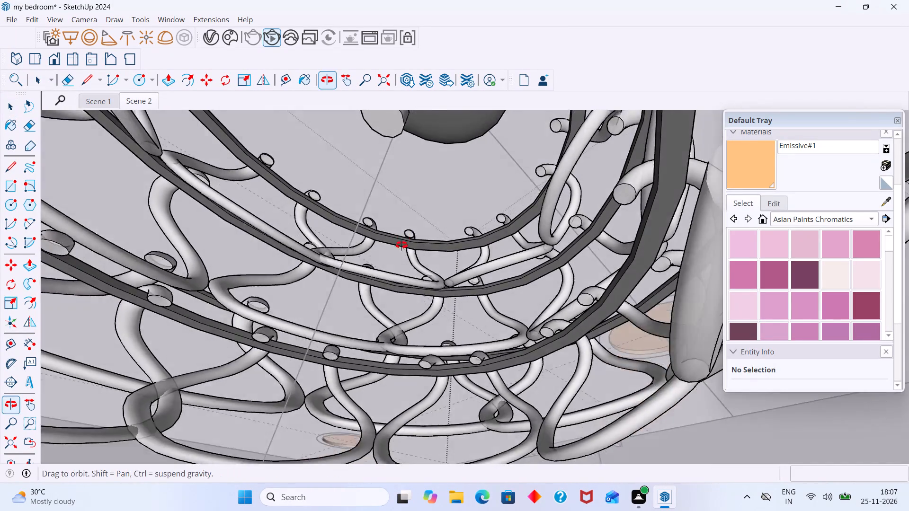
{"action": "middle_click_drag", "start_coordinate": [401, 245], "coordinate": [390, 304]}
{"action": "middle_click_drag", "start_coordinate": [372, 203], "coordinate": [355, 298]}
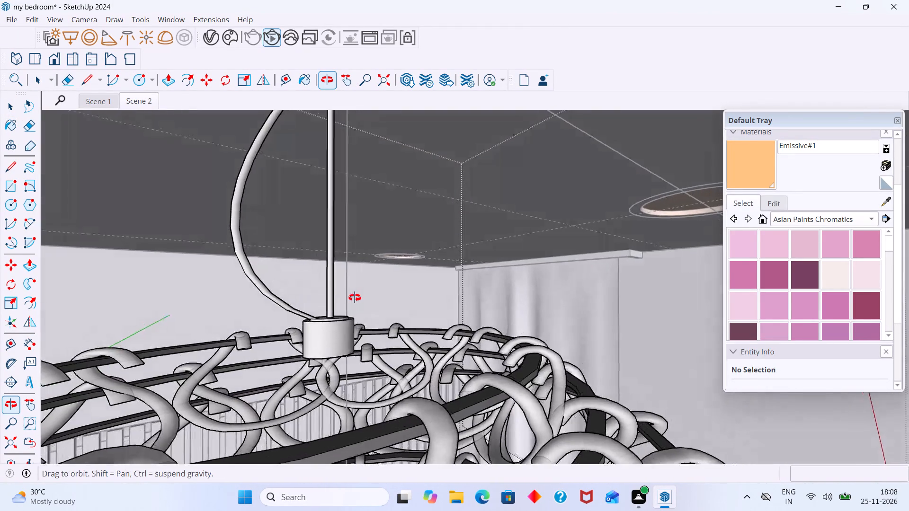
{"action": "middle_click_drag", "start_coordinate": [355, 298], "coordinate": [346, 298]}
{"action": "scroll", "coordinate": [315, 311], "scroll_direction": "up", "scroll_amount": 6}
{"action": "scroll", "coordinate": [297, 308], "scroll_direction": "down", "scroll_amount": 18}
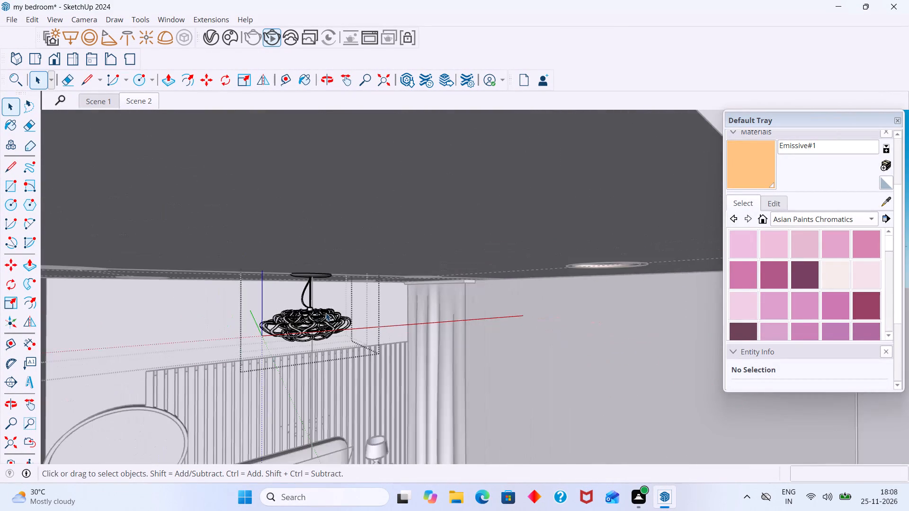
{"action": "scroll", "coordinate": [342, 315], "scroll_direction": "down", "scroll_amount": 13}
{"action": "left_click", "coordinate": [378, 245]}
Inside the chandelier group, select the looped shade group and explode it into its sub-groups.
{"action": "scroll", "coordinate": [328, 324], "scroll_direction": "up", "scroll_amount": 4}
{"action": "middle_click_drag", "start_coordinate": [338, 325], "coordinate": [325, 303]}
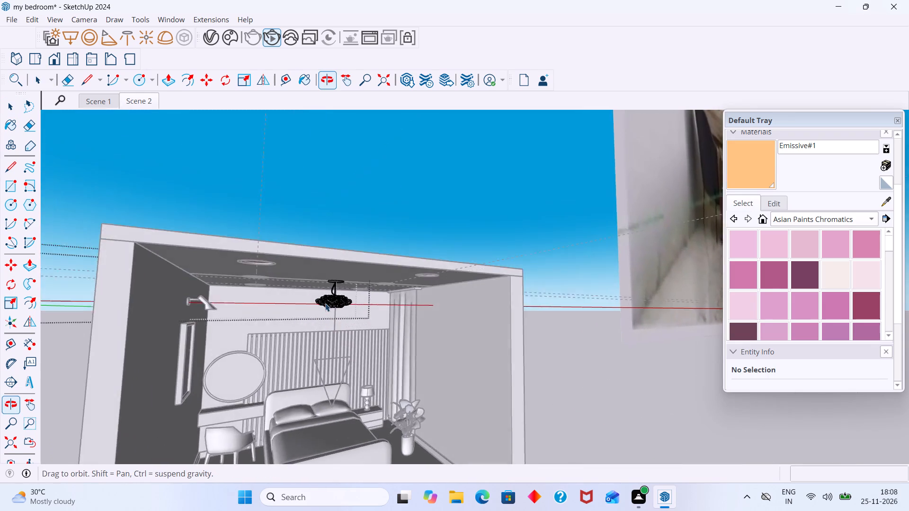
{"action": "middle_click_drag", "start_coordinate": [325, 303], "coordinate": [326, 304]}
{"action": "scroll", "coordinate": [325, 303], "scroll_direction": "up", "scroll_amount": 17}
{"action": "left_click", "coordinate": [345, 291]}
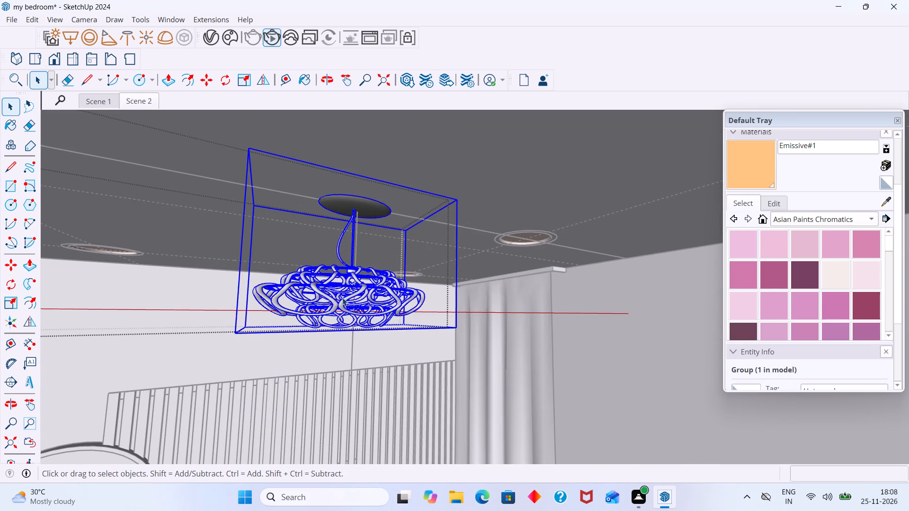
{"action": "scroll", "coordinate": [327, 304], "scroll_direction": "up", "scroll_amount": 6}
{"action": "double_click", "coordinate": [334, 293]}
{"action": "left_click", "coordinate": [335, 292]}
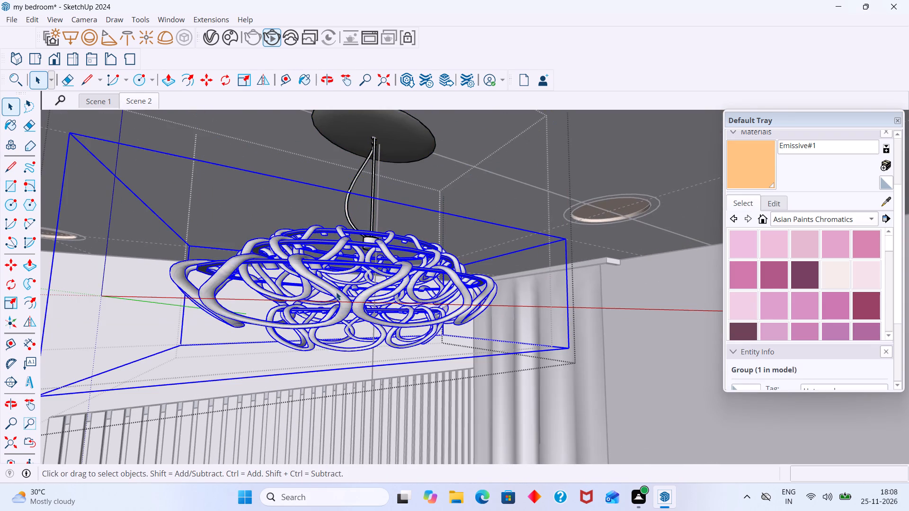
{"action": "left_click", "coordinate": [337, 292]}
{"action": "scroll", "coordinate": [350, 289], "scroll_direction": "down", "scroll_amount": 7}
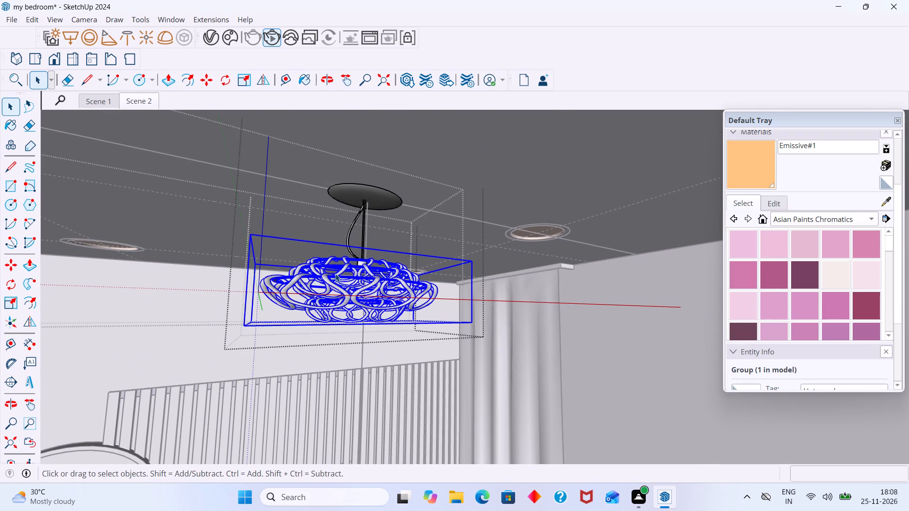
{"action": "scroll", "coordinate": [336, 284], "scroll_direction": "down", "scroll_amount": 9}
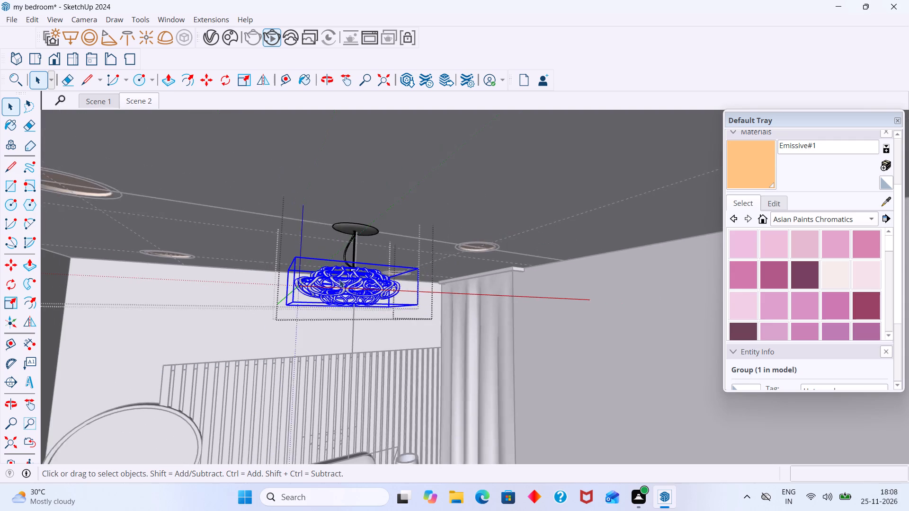
{"action": "right_click", "coordinate": [337, 280]}
{"action": "left_click", "coordinate": [375, 85]}
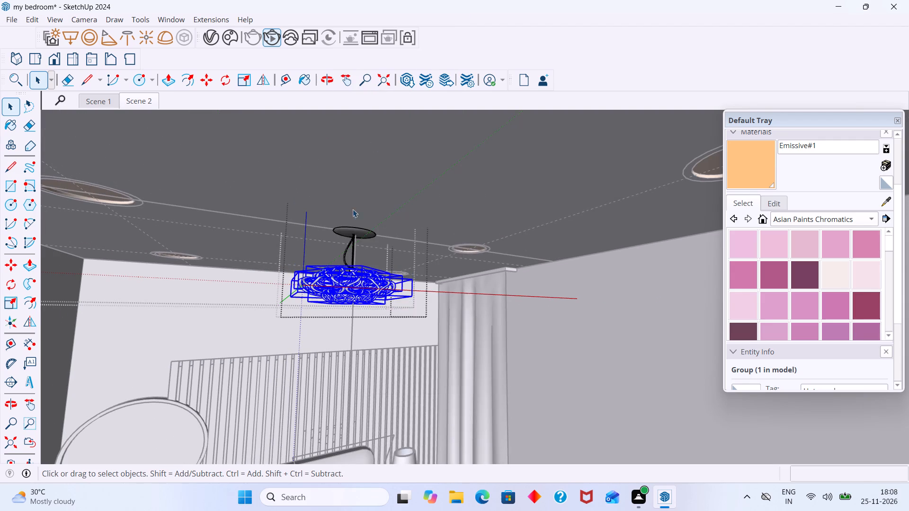
Explode the chandelier shade's selected sub-groups into their nested components and groups.
{"action": "scroll", "coordinate": [321, 262], "scroll_direction": "up", "scroll_amount": 3}
{"action": "scroll", "coordinate": [322, 258], "scroll_direction": "down", "scroll_amount": 14}
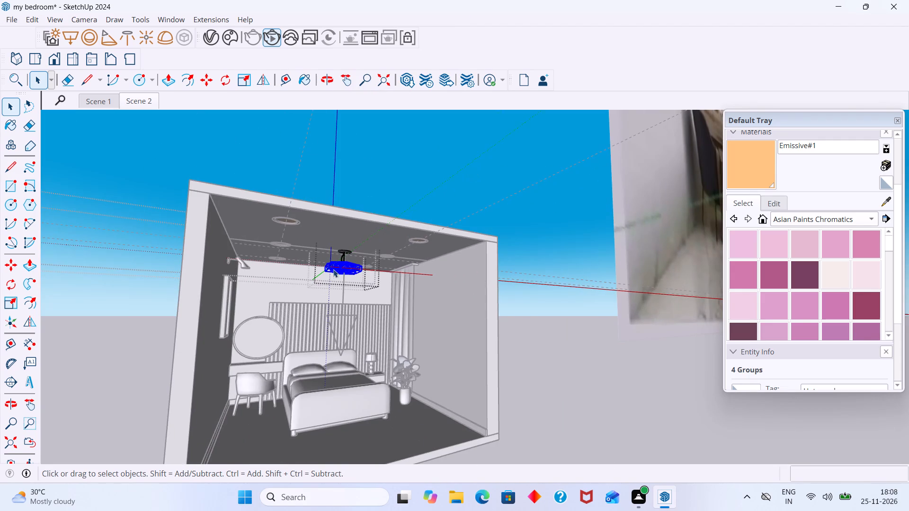
{"action": "scroll", "coordinate": [334, 269], "scroll_direction": "up", "scroll_amount": 20}
{"action": "scroll", "coordinate": [334, 269], "scroll_direction": "up", "scroll_amount": 2}
{"action": "right_click", "coordinate": [346, 274]}
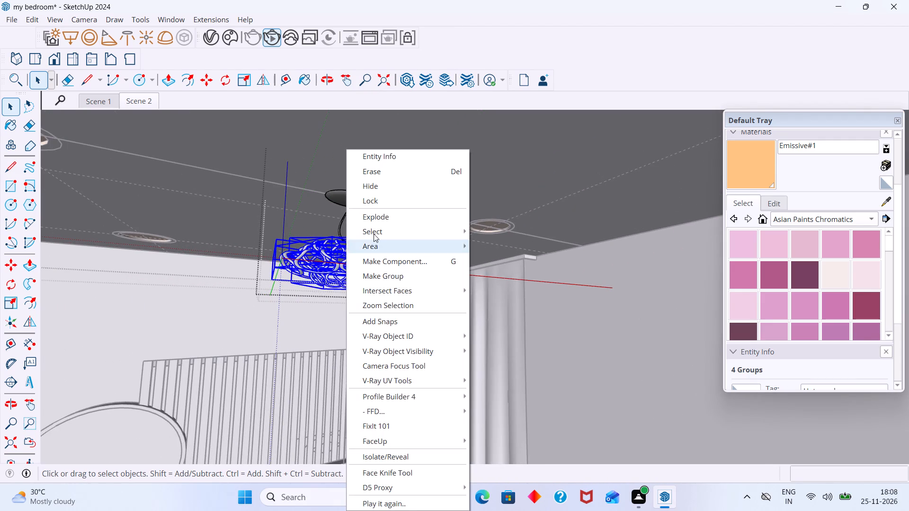
{"action": "left_click", "coordinate": [382, 218]}
Explode the shade's selected nested components and groups into loose geometry.
{"action": "scroll", "coordinate": [329, 269], "scroll_direction": "up", "scroll_amount": 8}
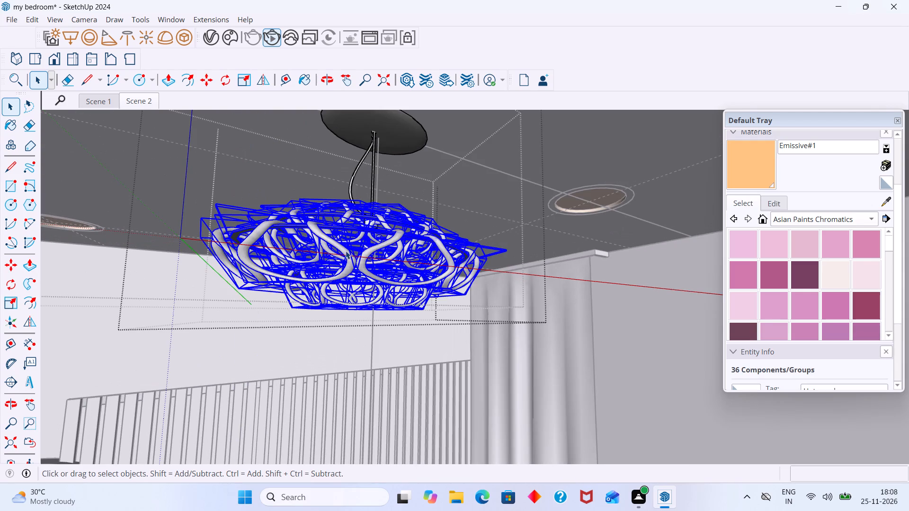
{"action": "right_click", "coordinate": [354, 260]}
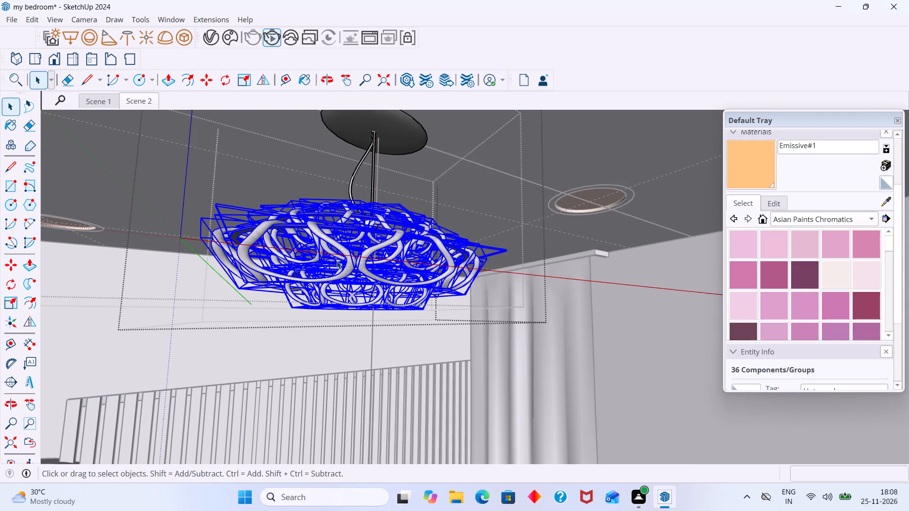
{"action": "right_click", "coordinate": [339, 258]}
{"action": "right_click", "coordinate": [350, 249]}
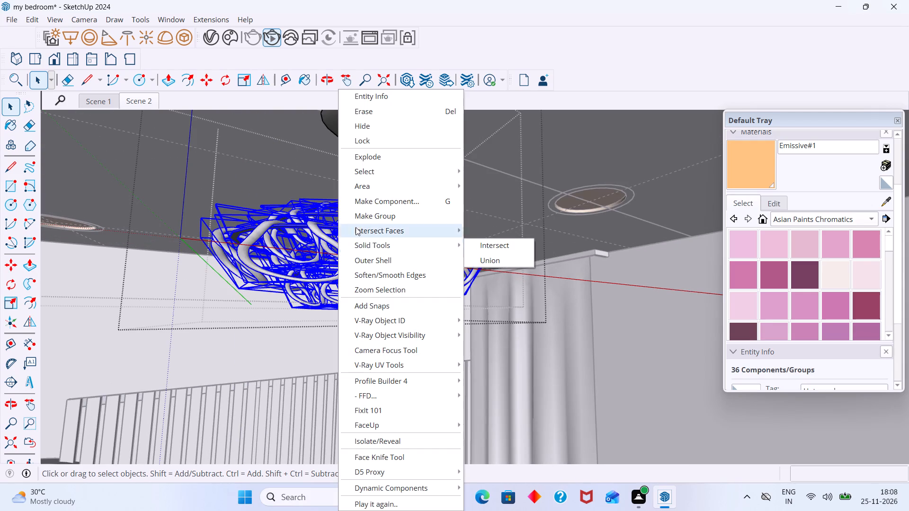
{"action": "left_click", "coordinate": [380, 156]}
{"action": "scroll", "coordinate": [356, 219], "scroll_direction": "down", "scroll_amount": 14}
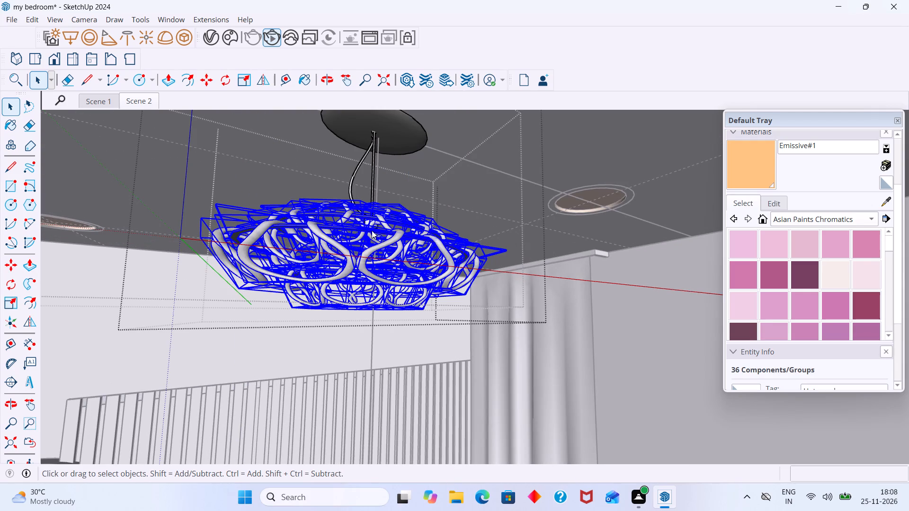
{"action": "scroll", "coordinate": [352, 247], "scroll_direction": "down", "scroll_amount": 11}
{"action": "scroll", "coordinate": [180, 277], "scroll_direction": "down", "scroll_amount": 15}
{"action": "scroll", "coordinate": [246, 281], "scroll_direction": "down", "scroll_amount": 20}
{"action": "scroll", "coordinate": [246, 281], "scroll_direction": "down", "scroll_amount": 6}
{"action": "scroll", "coordinate": [310, 264], "scroll_direction": "down", "scroll_amount": 5}
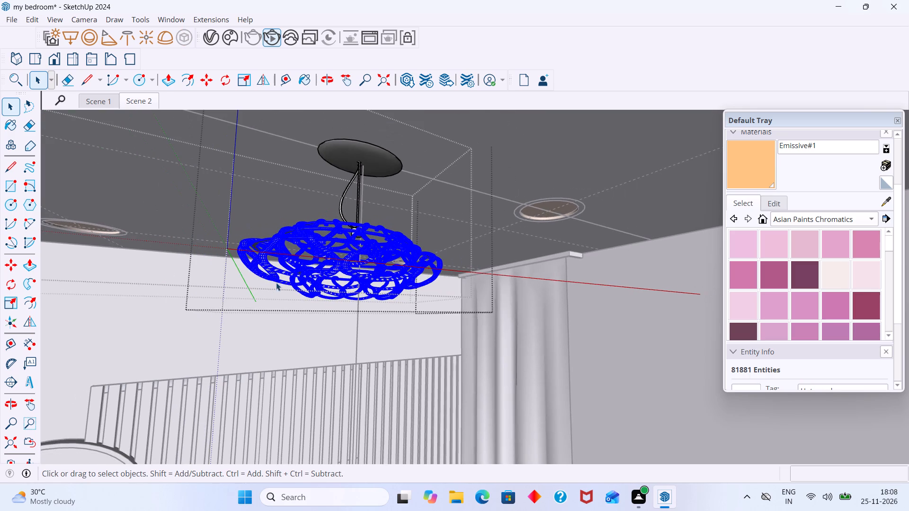
In the V-Ray Asset Editor, apply the Emissive#1 material to the selected chandelier shade geometry.
{"action": "middle_click_drag", "start_coordinate": [345, 248], "coordinate": [330, 309]}
{"action": "scroll", "coordinate": [348, 265], "scroll_direction": "up", "scroll_amount": 9}
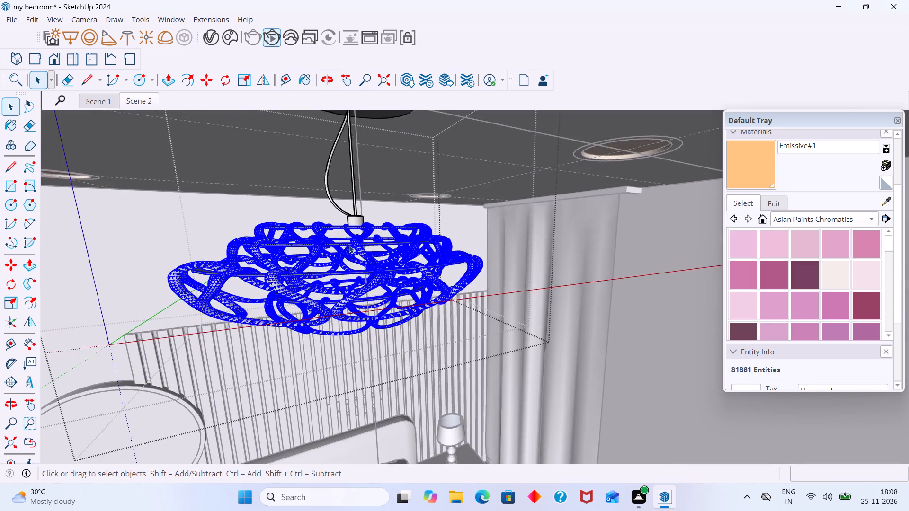
{"action": "scroll", "coordinate": [349, 245], "scroll_direction": "up", "scroll_amount": 6}
{"action": "middle_click_drag", "start_coordinate": [348, 244], "coordinate": [359, 310]}
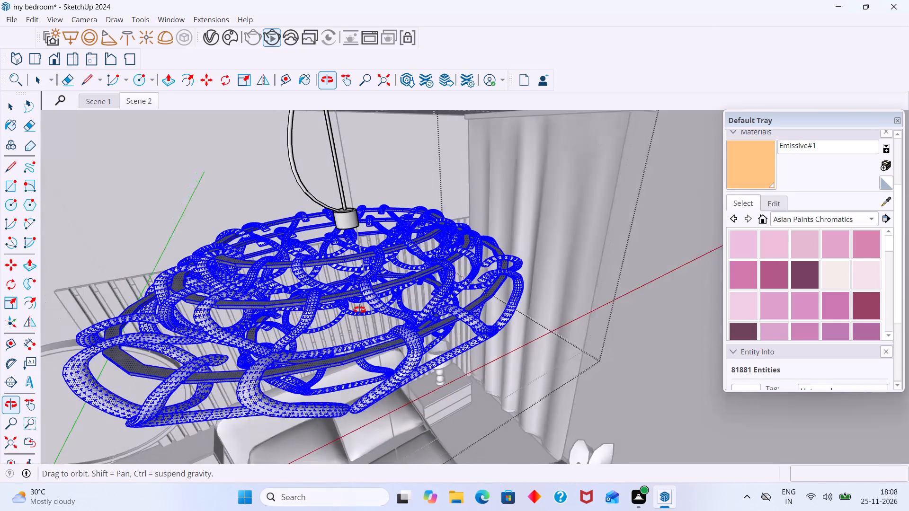
{"action": "middle_click_drag", "start_coordinate": [359, 310], "coordinate": [355, 310]}
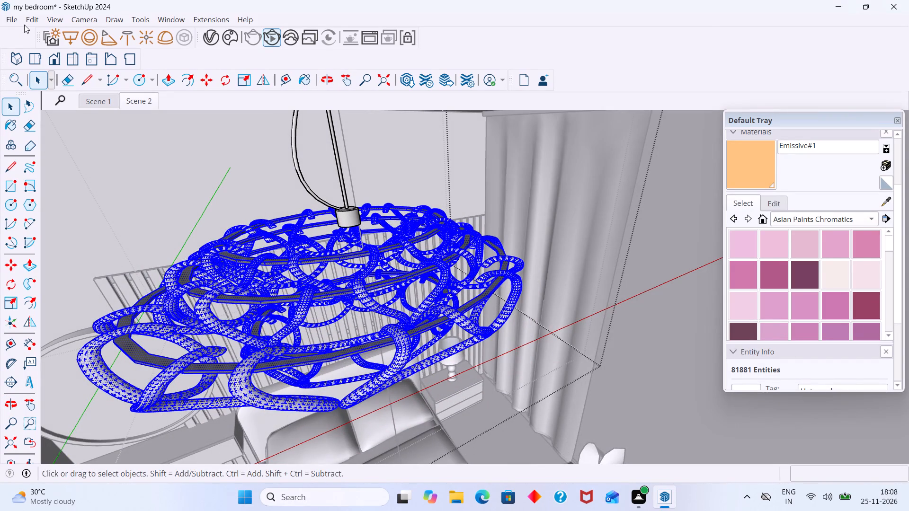
{"action": "left_click", "coordinate": [232, 38]}
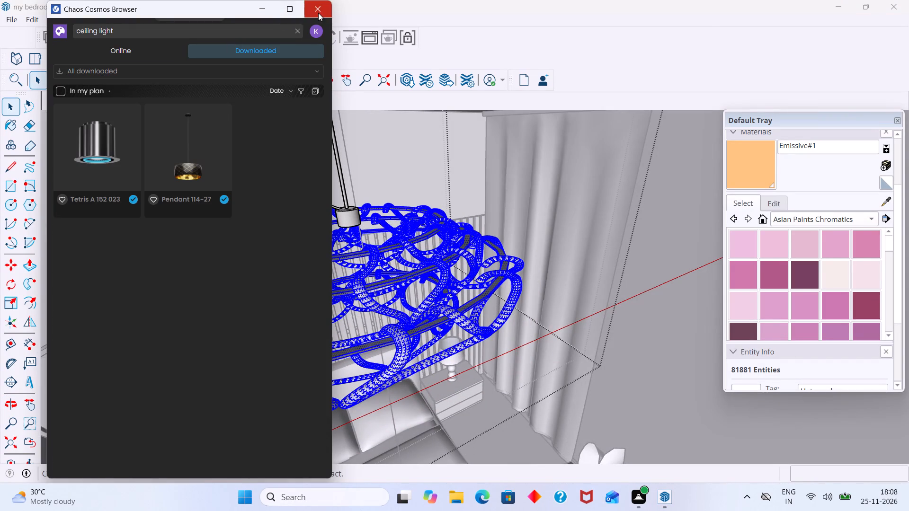
{"action": "left_click", "coordinate": [318, 12]}
{"action": "left_click", "coordinate": [214, 37]}
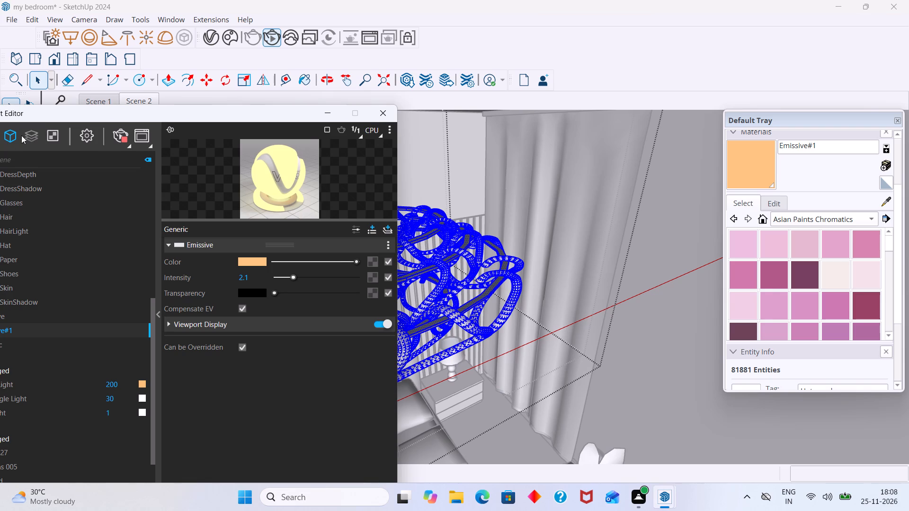
{"action": "left_click_drag", "start_coordinate": [68, 116], "coordinate": [269, 90]}
{"action": "left_click", "coordinate": [171, 110]}
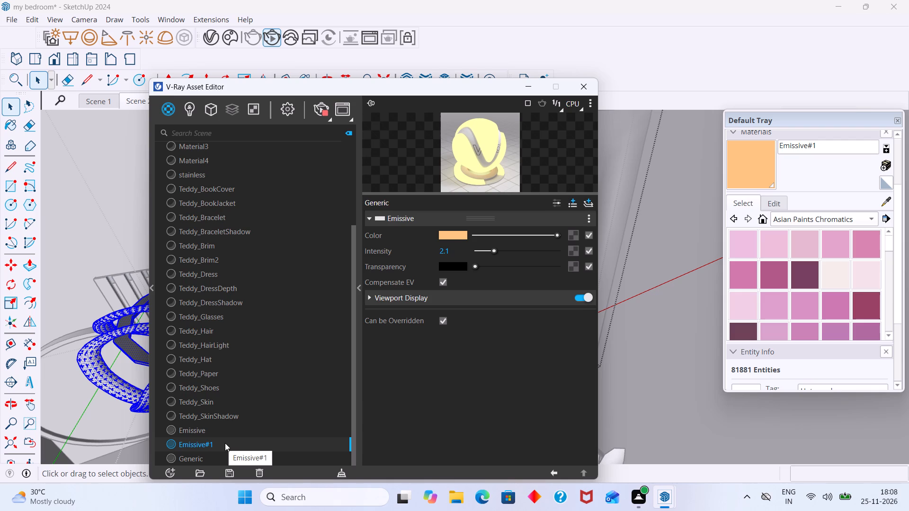
{"action": "right_click", "coordinate": [225, 443]}
{"action": "left_click", "coordinate": [255, 311]}
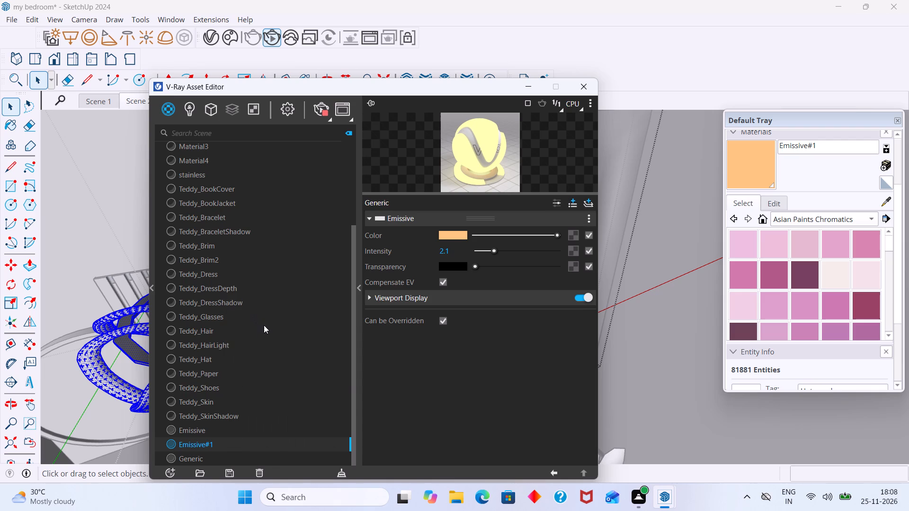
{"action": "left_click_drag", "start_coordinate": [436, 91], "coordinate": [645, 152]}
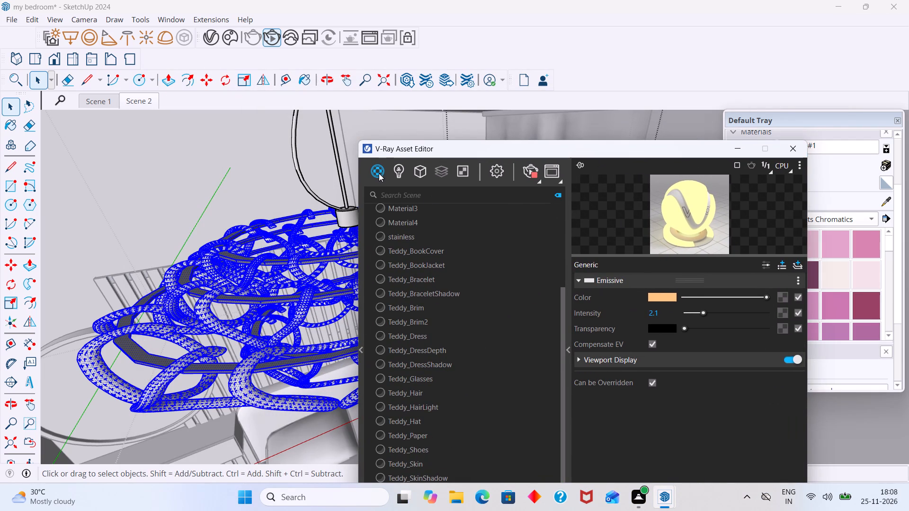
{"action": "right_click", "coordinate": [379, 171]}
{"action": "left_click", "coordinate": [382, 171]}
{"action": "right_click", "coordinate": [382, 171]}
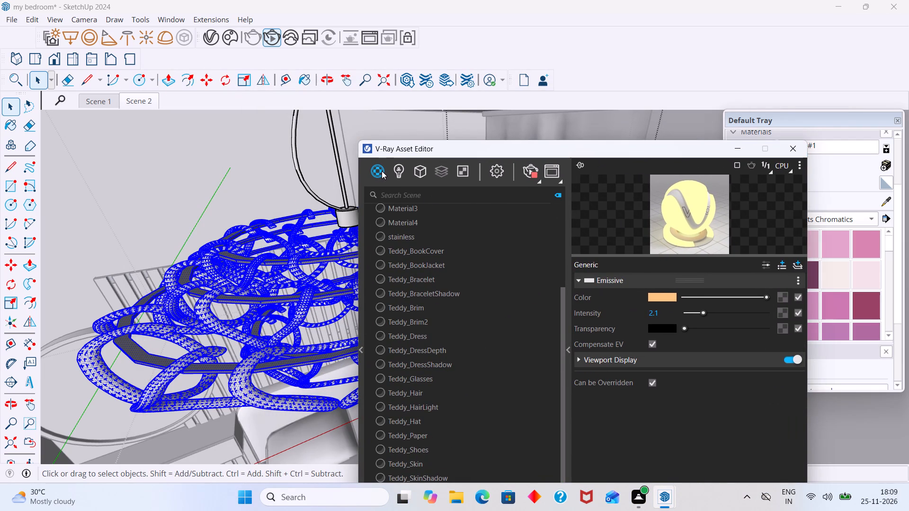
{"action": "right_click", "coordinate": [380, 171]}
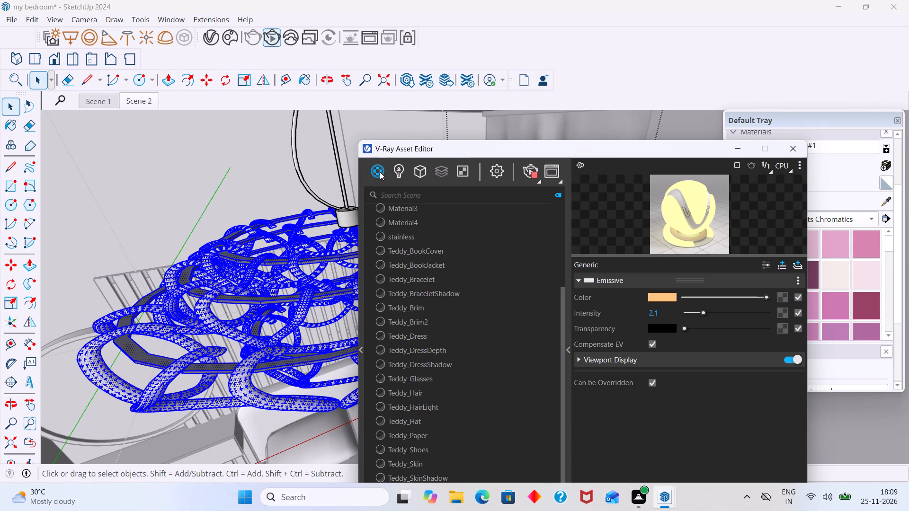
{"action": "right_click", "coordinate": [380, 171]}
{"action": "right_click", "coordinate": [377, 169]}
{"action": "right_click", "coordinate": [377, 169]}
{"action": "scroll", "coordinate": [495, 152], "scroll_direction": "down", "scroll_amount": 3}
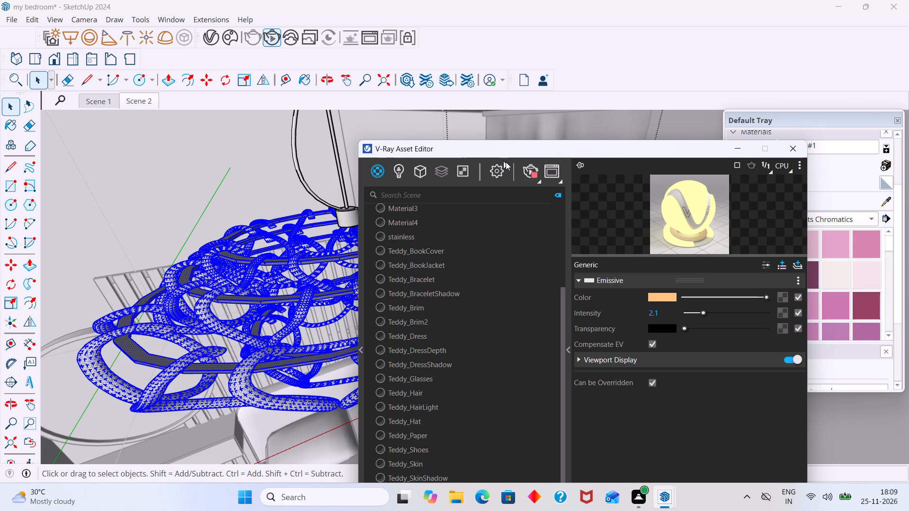
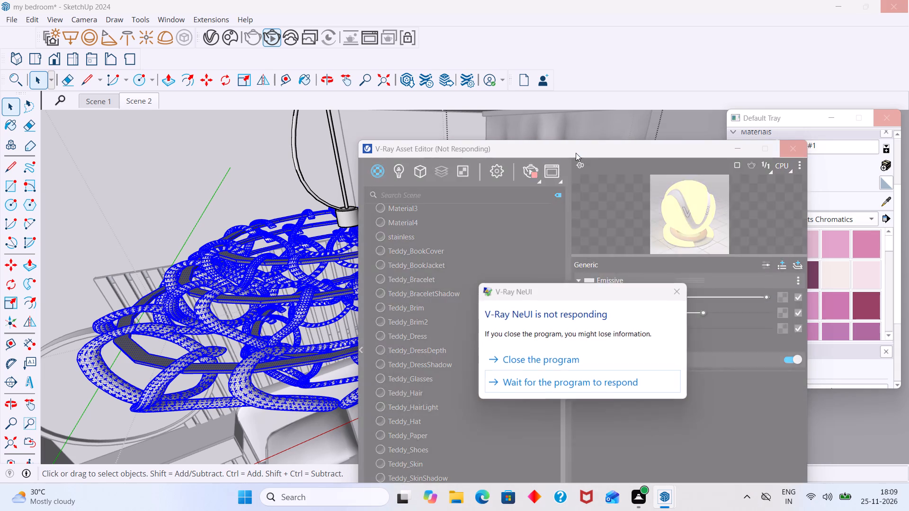
Exit the pendant lamp's nested group and delete the bedroom reference image standing beside the room model.
{"action": "scroll", "coordinate": [509, 260], "scroll_direction": "down", "scroll_amount": 1}
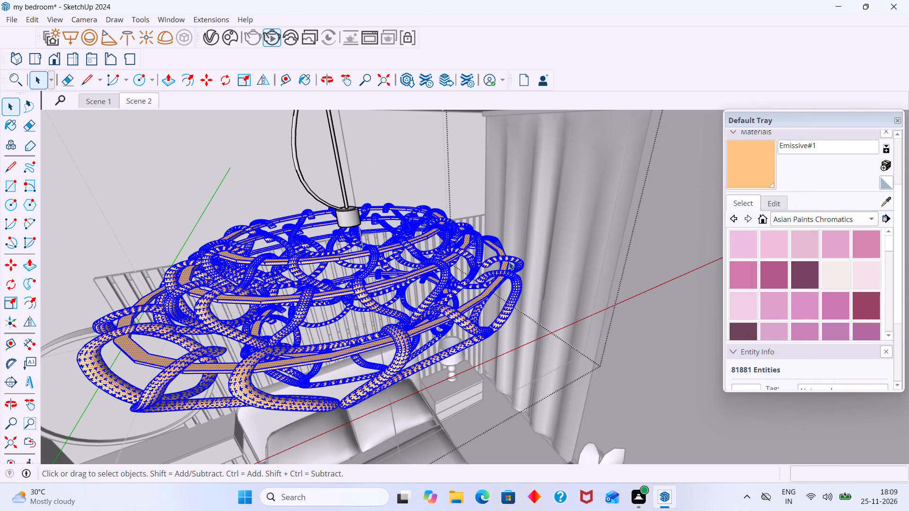
{"action": "scroll", "coordinate": [509, 262], "scroll_direction": "down", "scroll_amount": 8}
{"action": "scroll", "coordinate": [440, 287], "scroll_direction": "down", "scroll_amount": 16}
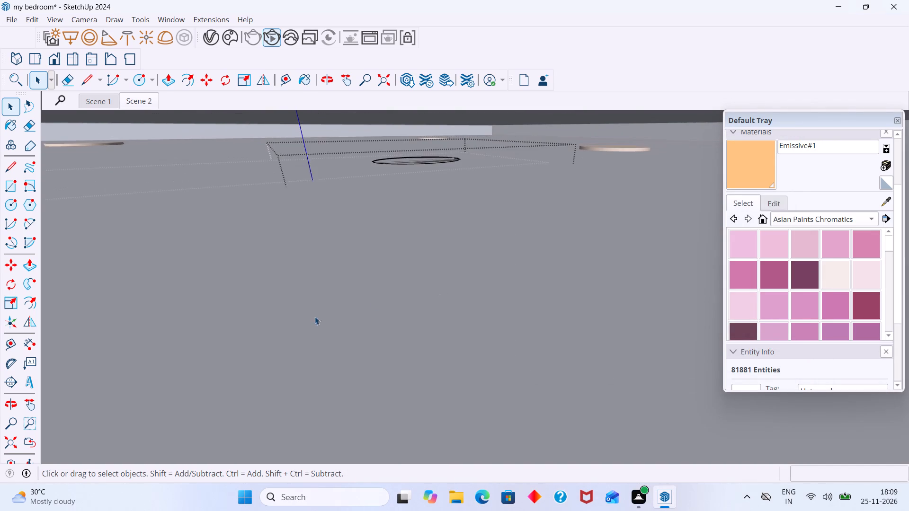
{"action": "left_click", "coordinate": [12, 441]}
{"action": "middle_click_drag", "start_coordinate": [308, 341], "coordinate": [306, 311]}
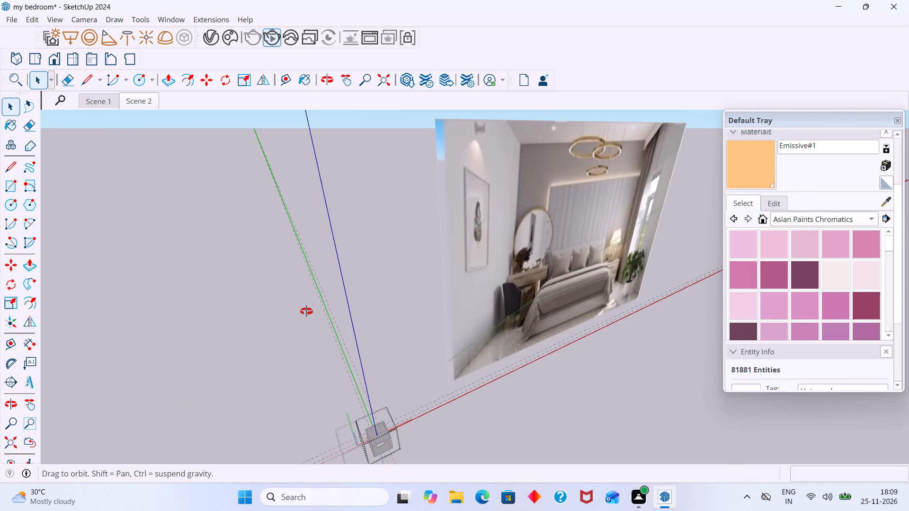
{"action": "middle_click_drag", "start_coordinate": [306, 311], "coordinate": [302, 295]}
{"action": "scroll", "coordinate": [474, 259], "scroll_direction": "down", "scroll_amount": 8}
{"action": "middle_click_drag", "start_coordinate": [435, 344], "coordinate": [401, 269]}
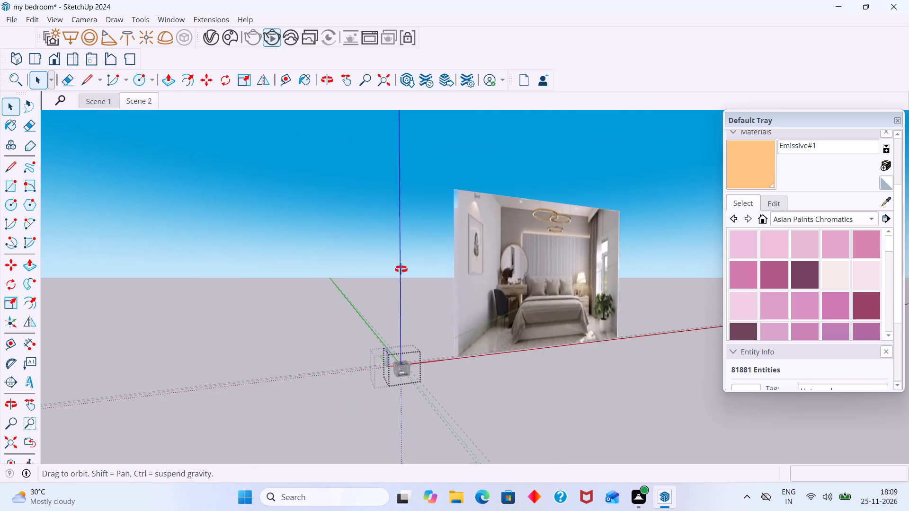
{"action": "middle_click_drag", "start_coordinate": [401, 269], "coordinate": [384, 259]}
{"action": "scroll", "coordinate": [440, 380], "scroll_direction": "up", "scroll_amount": 5}
{"action": "left_click", "coordinate": [445, 382]}
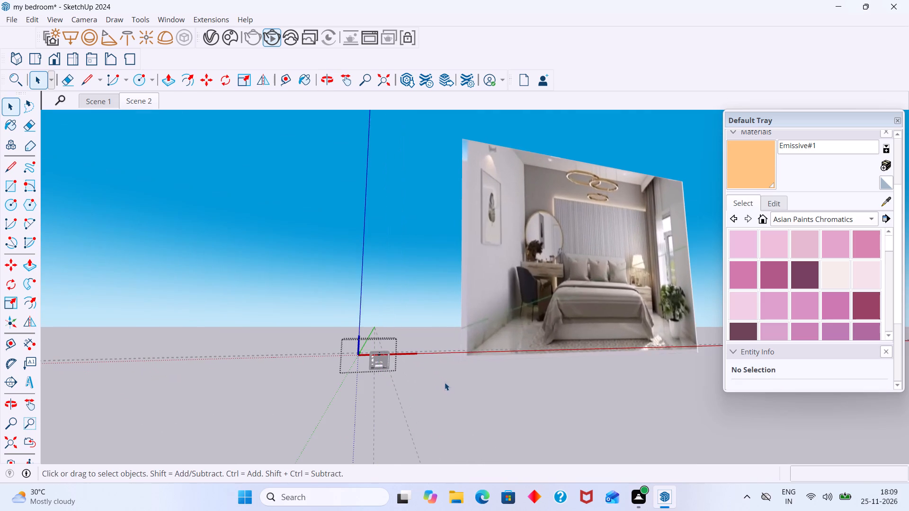
{"action": "key", "text": "Escape"}
{"action": "key", "text": "Escape"}
{"action": "left_click", "coordinate": [617, 252]}
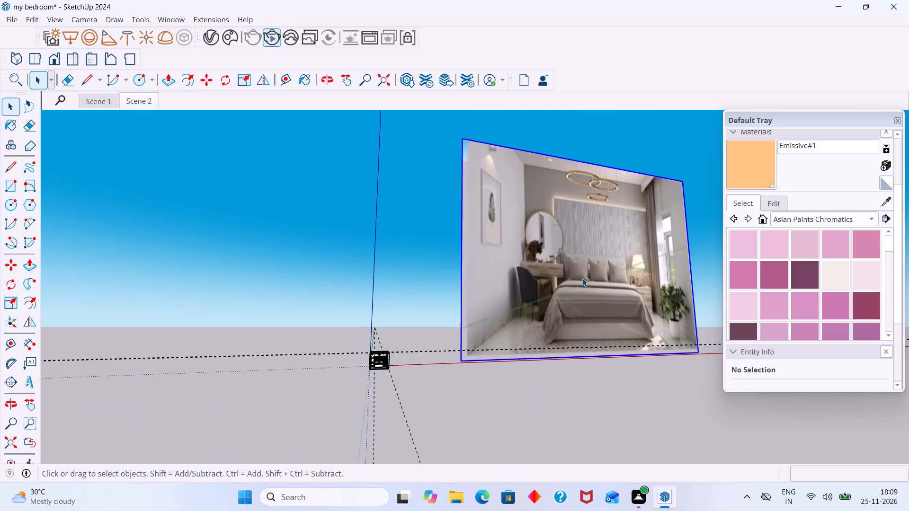
{"action": "key", "text": "Delete"}
Examine the woven pendant lamp and its Emissive#1 finish up close inside the bedroom.
{"action": "scroll", "coordinate": [393, 377], "scroll_direction": "up", "scroll_amount": 5}
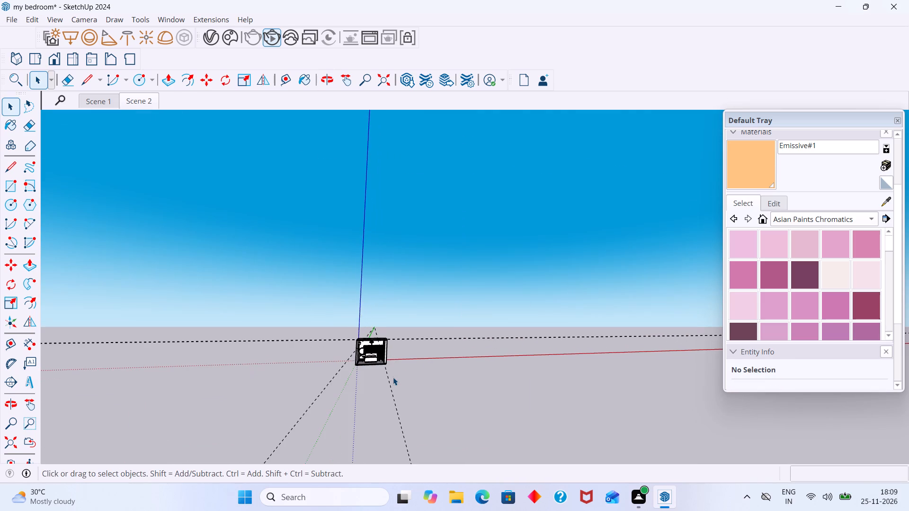
{"action": "scroll", "coordinate": [393, 377], "scroll_direction": "up", "scroll_amount": 1}
{"action": "middle_click_drag", "start_coordinate": [393, 377], "coordinate": [425, 280]}
{"action": "scroll", "coordinate": [417, 268], "scroll_direction": "up", "scroll_amount": 10}
{"action": "middle_click_drag", "start_coordinate": [365, 272], "coordinate": [364, 283]}
{"action": "scroll", "coordinate": [370, 268], "scroll_direction": "up", "scroll_amount": 7}
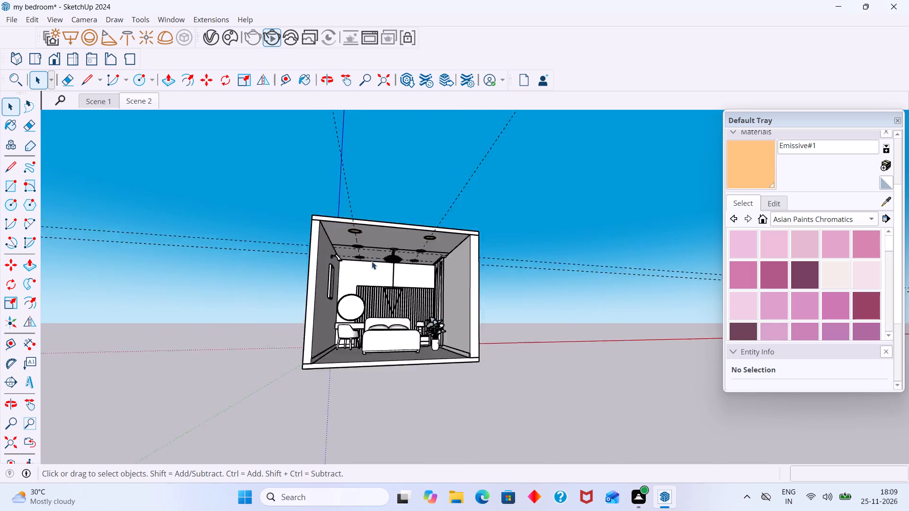
{"action": "scroll", "coordinate": [372, 261], "scroll_direction": "up", "scroll_amount": 9}
{"action": "scroll", "coordinate": [375, 241], "scroll_direction": "down", "scroll_amount": 2}
{"action": "scroll", "coordinate": [498, 271], "scroll_direction": "up", "scroll_amount": 5}
{"action": "scroll", "coordinate": [486, 266], "scroll_direction": "down", "scroll_amount": 1}
{"action": "scroll", "coordinate": [455, 265], "scroll_direction": "up", "scroll_amount": 7}
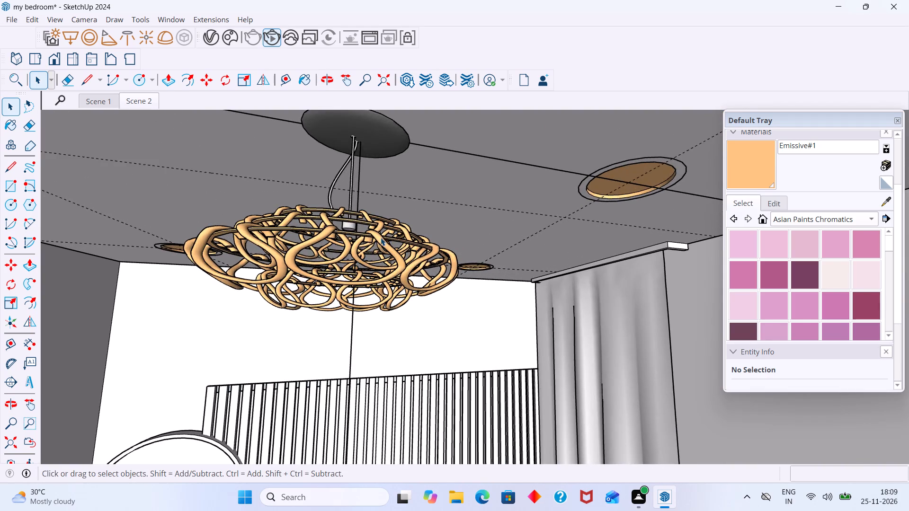
{"action": "middle_click_drag", "start_coordinate": [381, 237], "coordinate": [397, 349]}
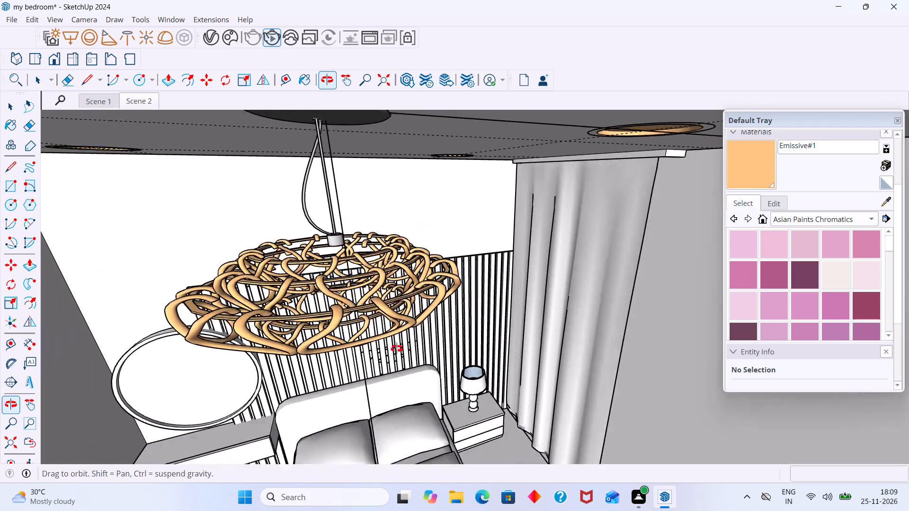
{"action": "middle_click_drag", "start_coordinate": [397, 349], "coordinate": [460, 318]}
{"action": "scroll", "coordinate": [382, 270], "scroll_direction": "up", "scroll_amount": 3}
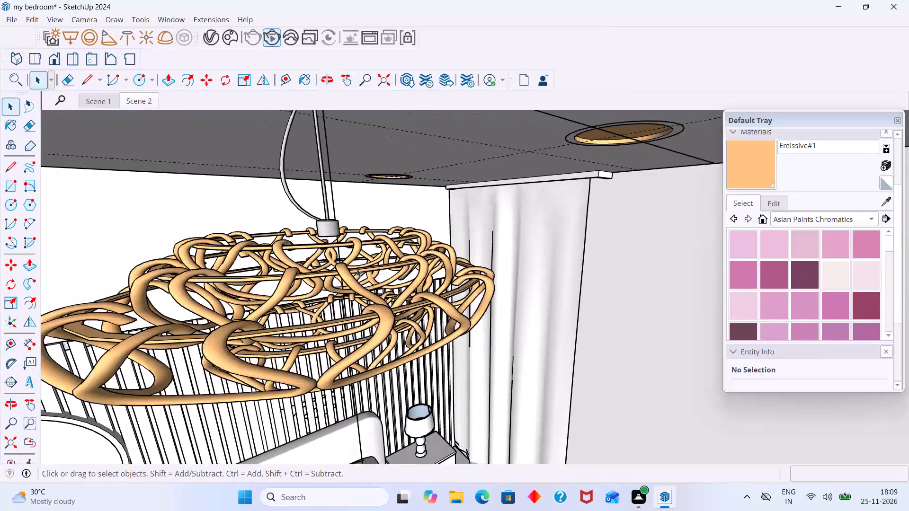
{"action": "scroll", "coordinate": [356, 269], "scroll_direction": "up", "scroll_amount": 8}
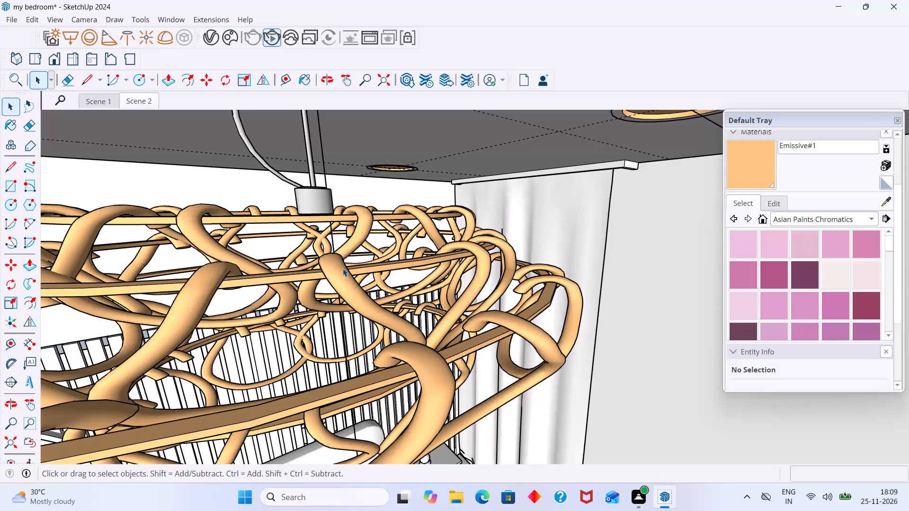
{"action": "scroll", "coordinate": [343, 268], "scroll_direction": "down", "scroll_amount": 13}
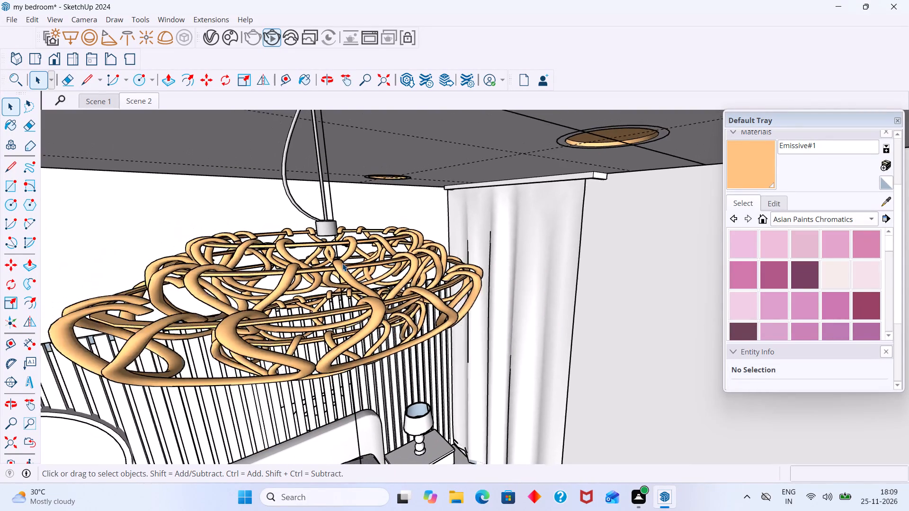
{"action": "scroll", "coordinate": [342, 263], "scroll_direction": "down", "scroll_amount": 4}
{"action": "middle_click_drag", "start_coordinate": [342, 263], "coordinate": [341, 297]}
{"action": "scroll", "coordinate": [335, 274], "scroll_direction": "up", "scroll_amount": 5}
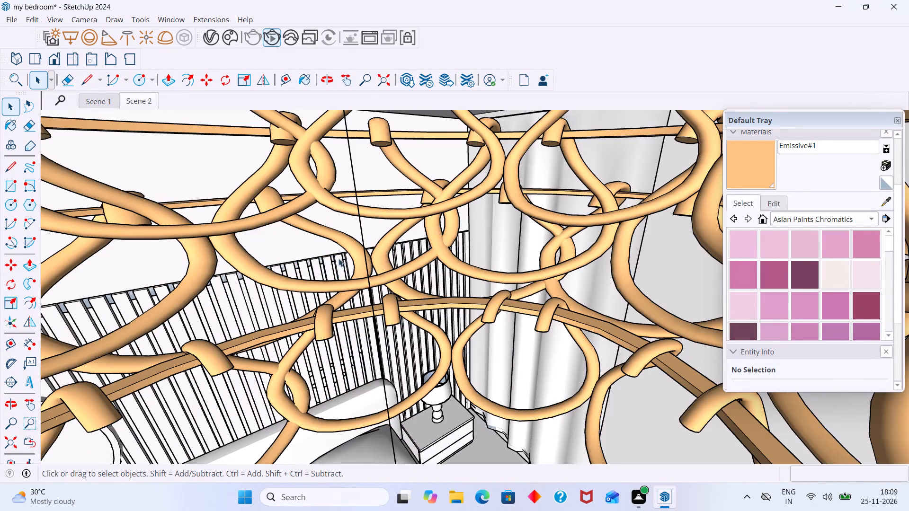
{"action": "scroll", "coordinate": [339, 257], "scroll_direction": "down", "scroll_amount": 11}
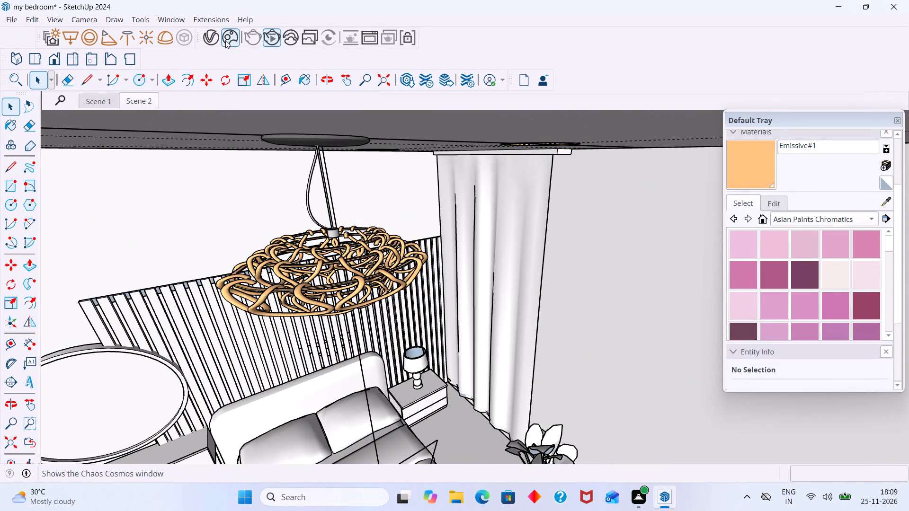
Raise the emissive material's intensity to 7.1 in the V-Ray Asset Editor and move the editor aside.
{"action": "left_click", "coordinate": [214, 39]}
{"action": "scroll", "coordinate": [385, 390], "scroll_direction": "down", "scroll_amount": 1}
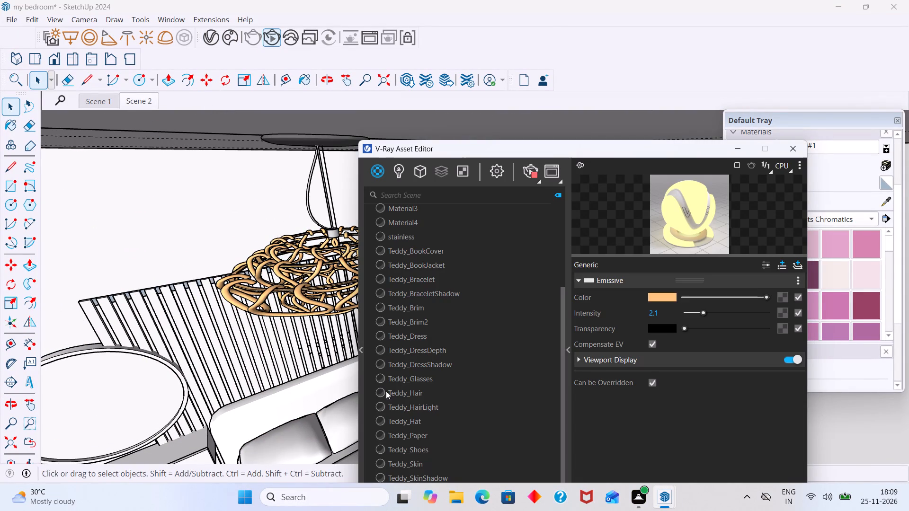
{"action": "scroll", "coordinate": [415, 316], "scroll_direction": "down", "scroll_amount": 2}
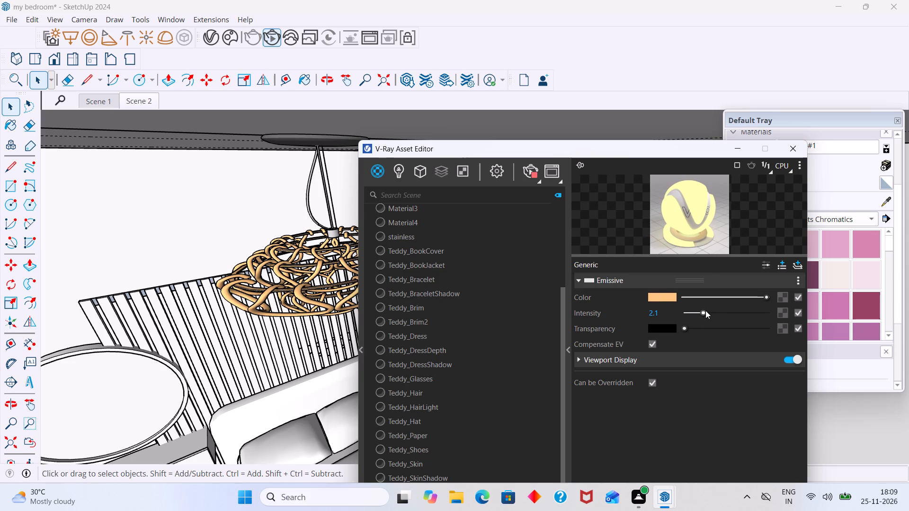
{"action": "left_click_drag", "start_coordinate": [703, 310], "coordinate": [775, 316]}
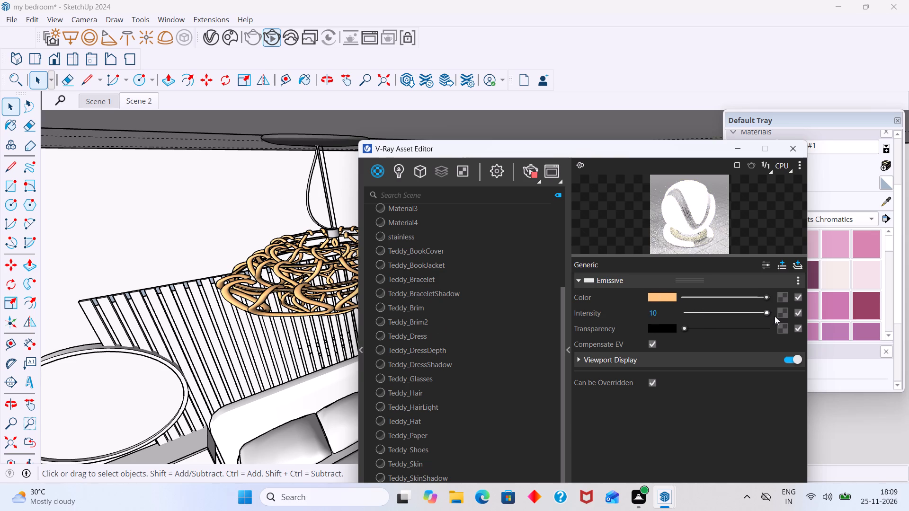
{"action": "left_click_drag", "start_coordinate": [775, 316], "coordinate": [744, 315]}
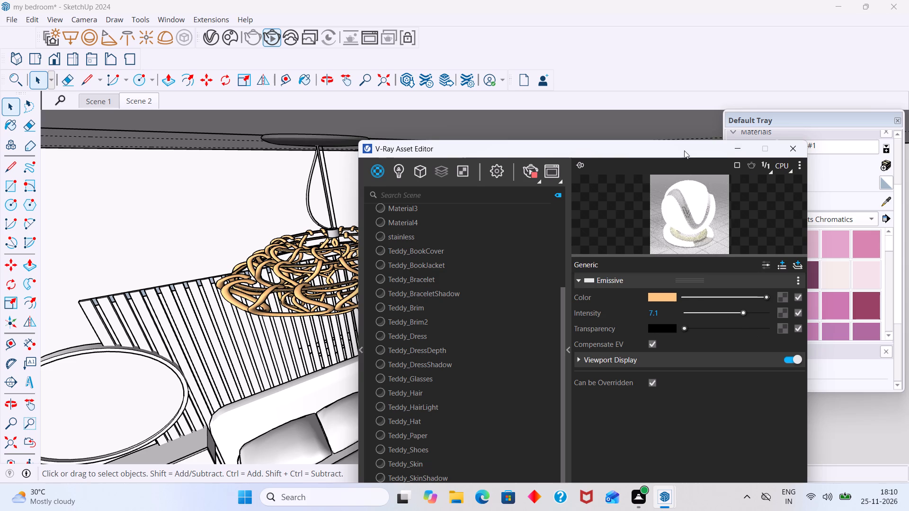
{"action": "left_click_drag", "start_coordinate": [684, 150], "coordinate": [260, 266]}
Run a V-Ray render of the current view, inspect it in the frame buffer and close the buffer.
{"action": "scroll", "coordinate": [400, 231], "scroll_direction": "down", "scroll_amount": 4}
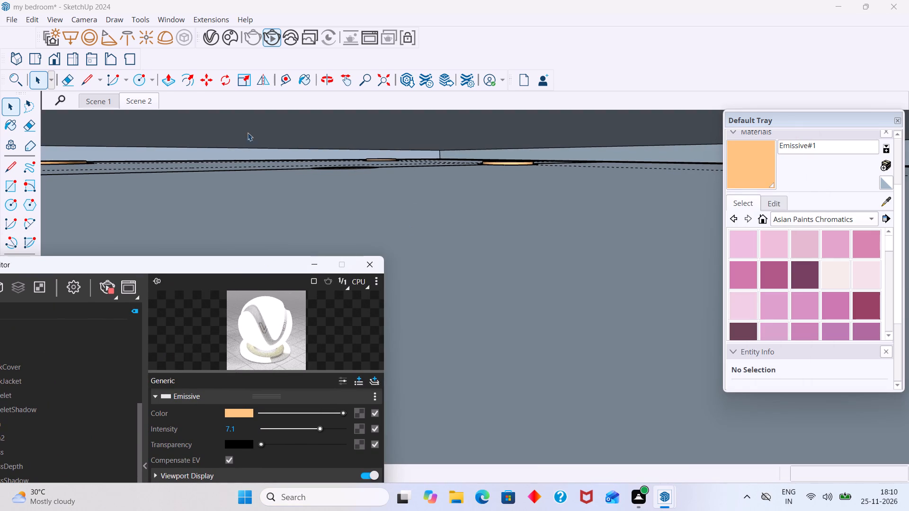
{"action": "double_click", "coordinate": [268, 35]}
{"action": "double_click", "coordinate": [271, 35]}
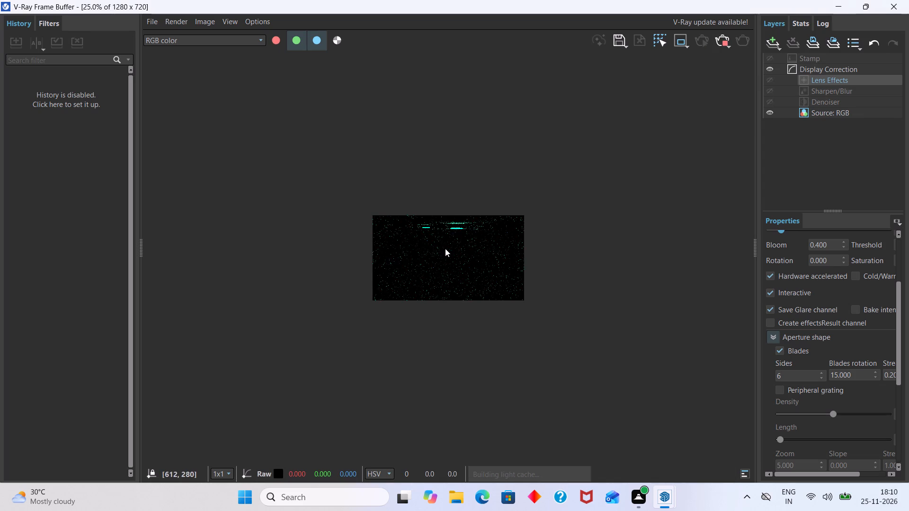
{"action": "scroll", "coordinate": [459, 231], "scroll_direction": "up", "scroll_amount": 2}
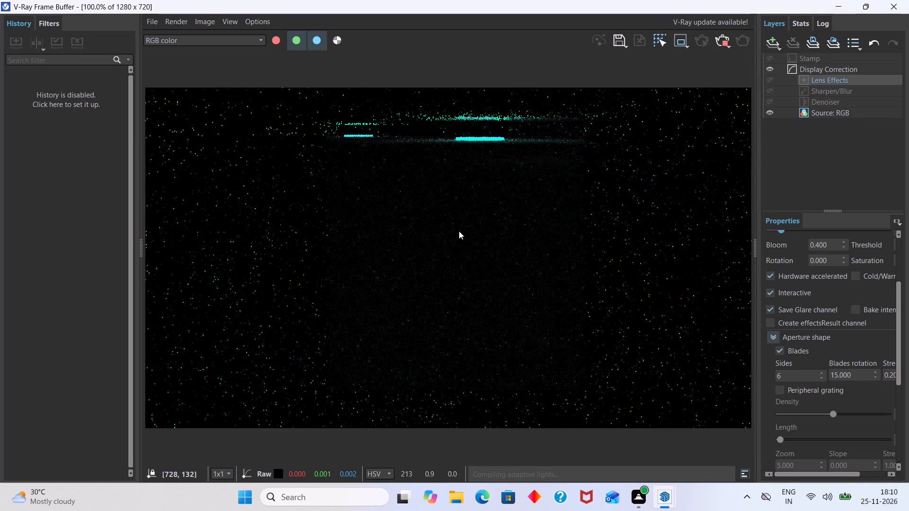
{"action": "scroll", "coordinate": [459, 231], "scroll_direction": "down", "scroll_amount": 2}
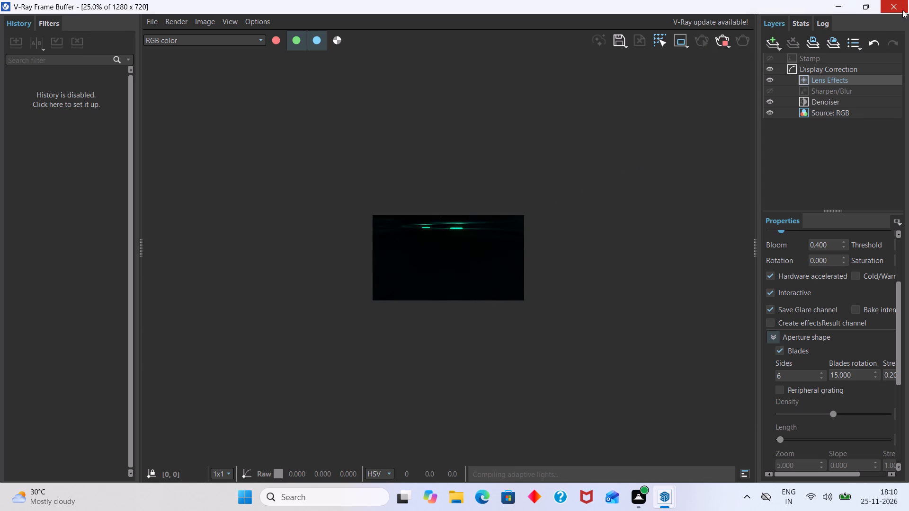
{"action": "left_click", "coordinate": [891, 7]}
Run a V-Ray test render of the bedroom from Scene 1, stop it and close the render and editor windows.
{"action": "scroll", "coordinate": [562, 159], "scroll_direction": "down", "scroll_amount": 16}
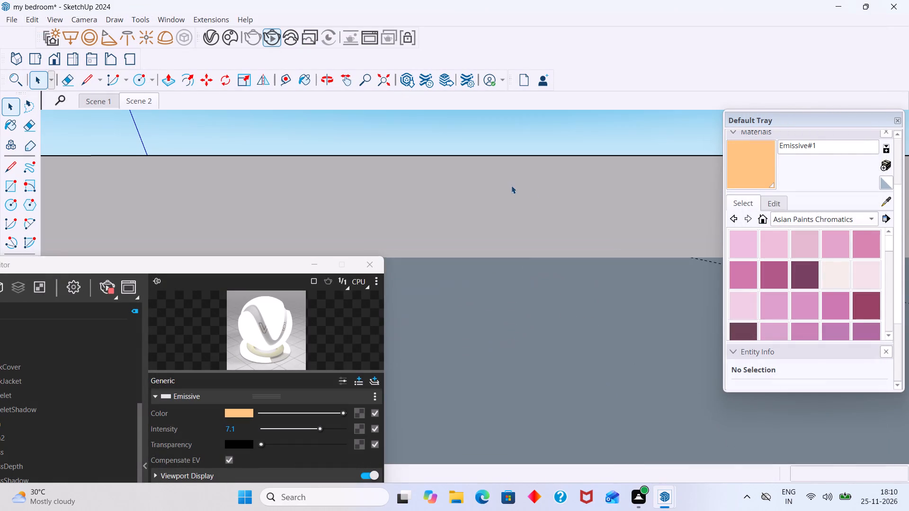
{"action": "scroll", "coordinate": [511, 185], "scroll_direction": "down", "scroll_amount": 3}
{"action": "left_click", "coordinate": [104, 103]}
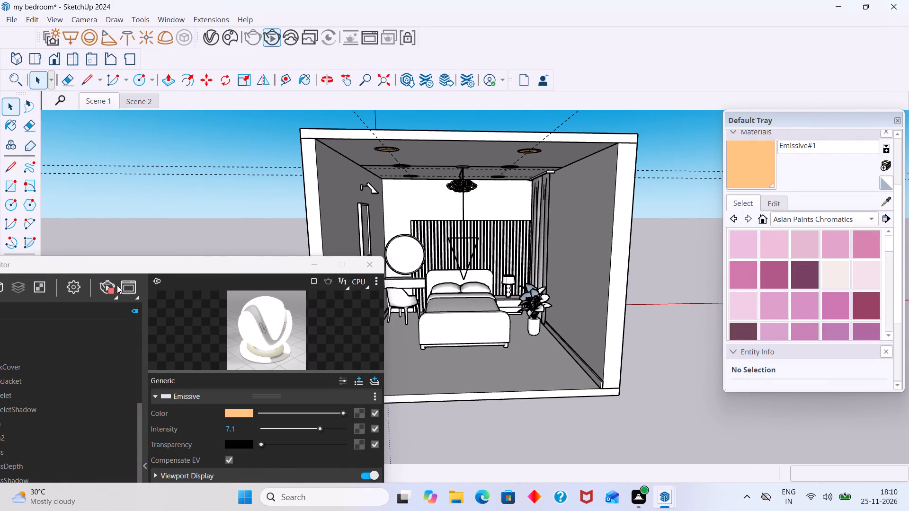
{"action": "left_click", "coordinate": [98, 290]}
{"action": "left_click", "coordinate": [105, 289]}
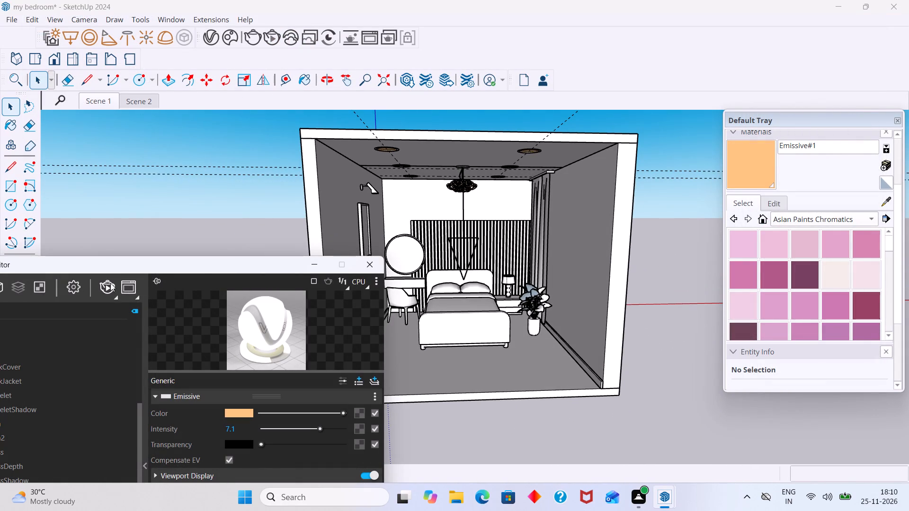
{"action": "left_click", "coordinate": [106, 284]}
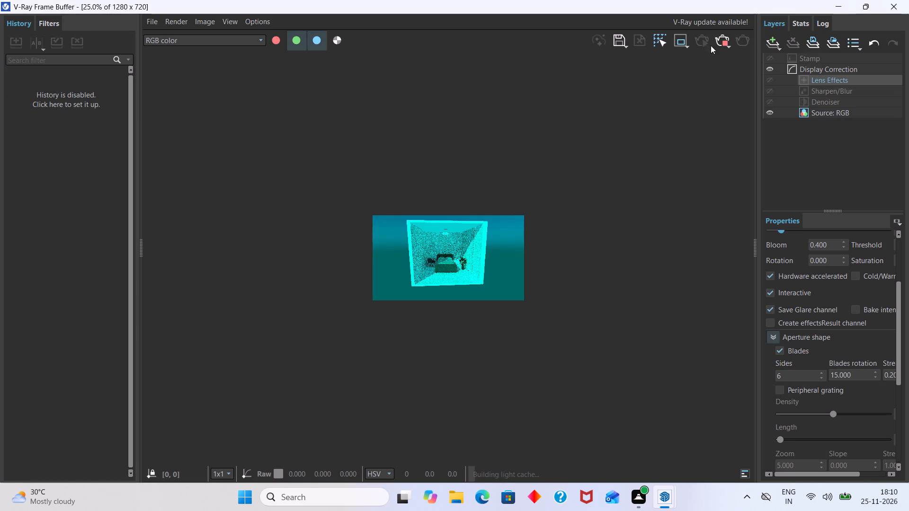
{"action": "left_click", "coordinate": [723, 42]}
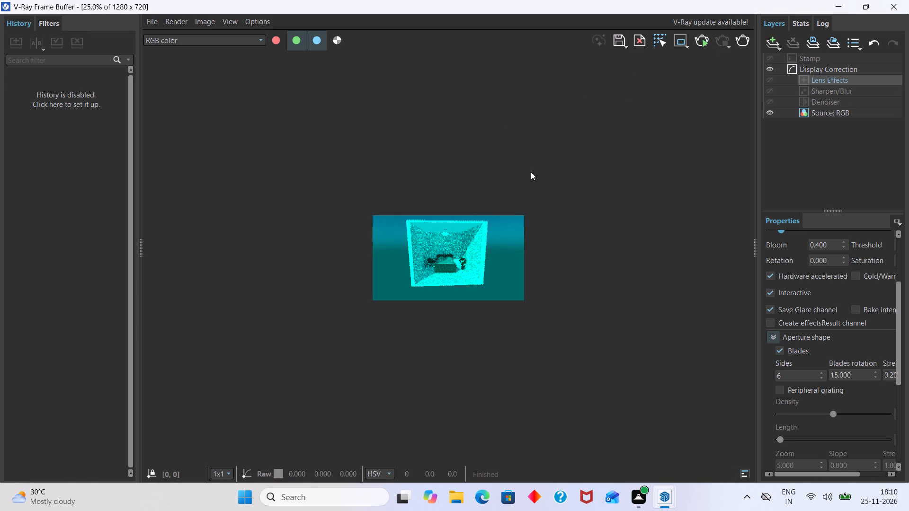
{"action": "scroll", "coordinate": [460, 231], "scroll_direction": "up", "scroll_amount": 3}
{"action": "scroll", "coordinate": [453, 236], "scroll_direction": "down", "scroll_amount": 3}
{"action": "left_click_drag", "start_coordinate": [647, 6], "coordinate": [702, 52]}
{"action": "left_click", "coordinate": [812, 48]}
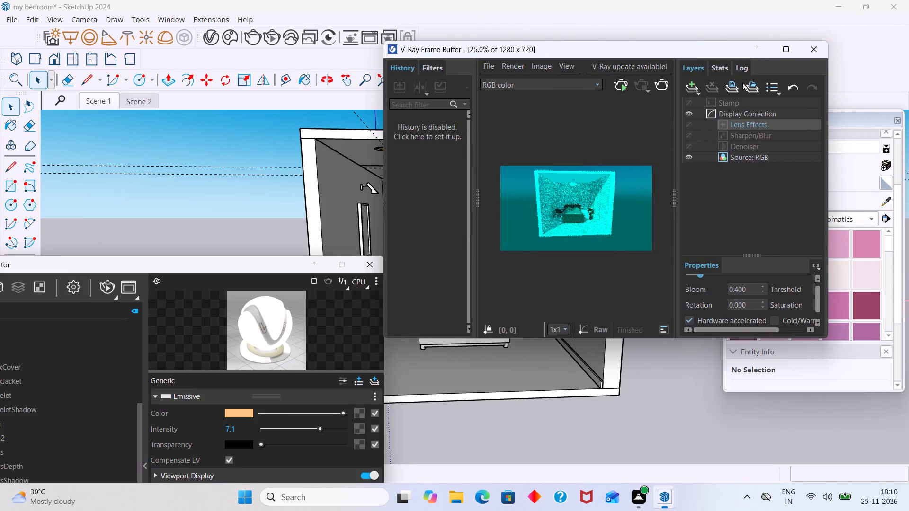
{"action": "left_click", "coordinate": [368, 261]}
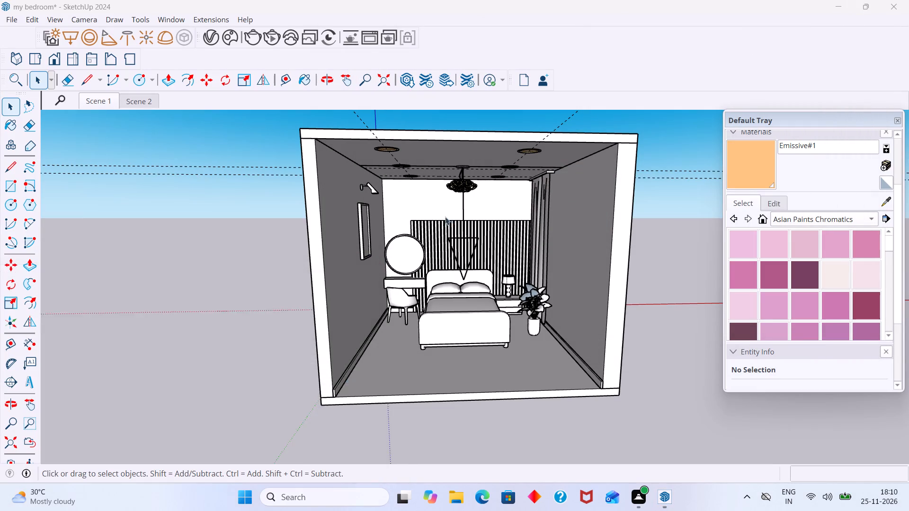
Delete the line-and-triangle component hanging below the pendant lamp over the bed.
{"action": "scroll", "coordinate": [442, 198], "scroll_direction": "up", "scroll_amount": 6}
{"action": "scroll", "coordinate": [441, 198], "scroll_direction": "down", "scroll_amount": 7}
{"action": "middle_click_drag", "start_coordinate": [489, 222], "coordinate": [470, 215]}
{"action": "scroll", "coordinate": [460, 226], "scroll_direction": "up", "scroll_amount": 2}
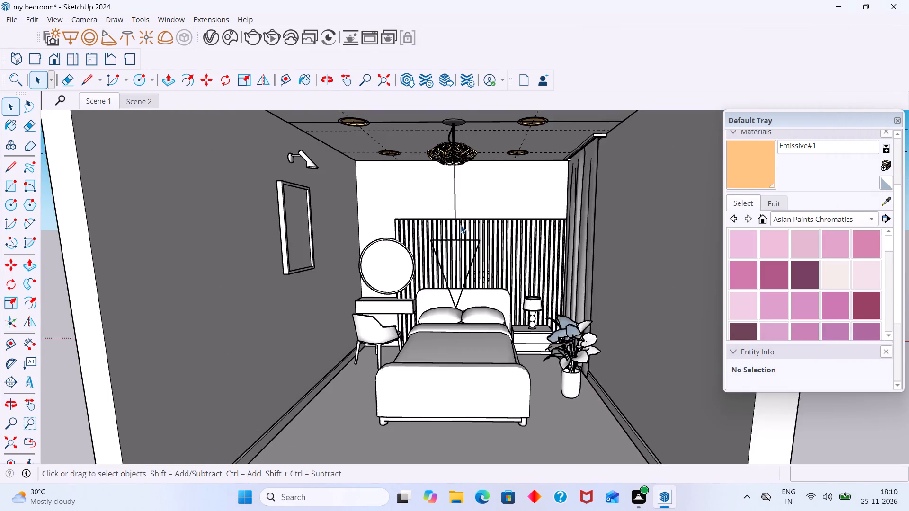
{"action": "scroll", "coordinate": [461, 225], "scroll_direction": "up", "scroll_amount": 4}
{"action": "left_click", "coordinate": [451, 206]}
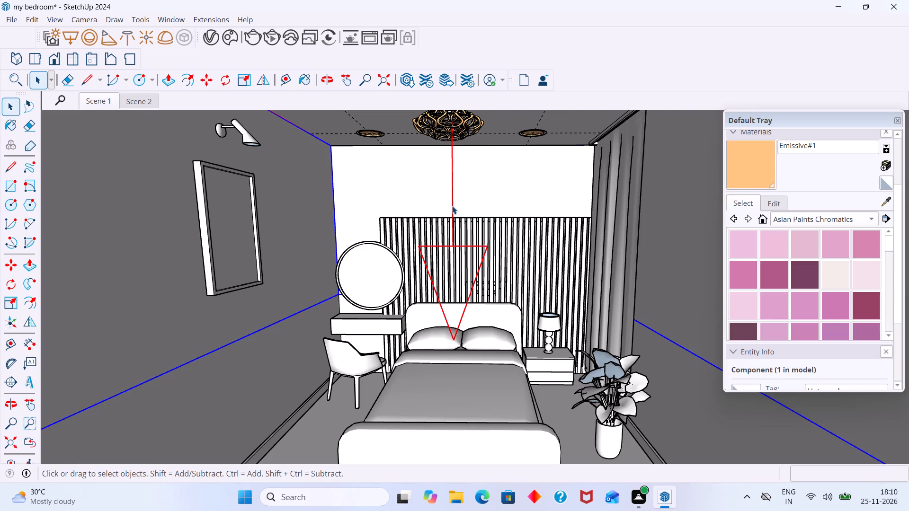
{"action": "key", "text": "Delete"}
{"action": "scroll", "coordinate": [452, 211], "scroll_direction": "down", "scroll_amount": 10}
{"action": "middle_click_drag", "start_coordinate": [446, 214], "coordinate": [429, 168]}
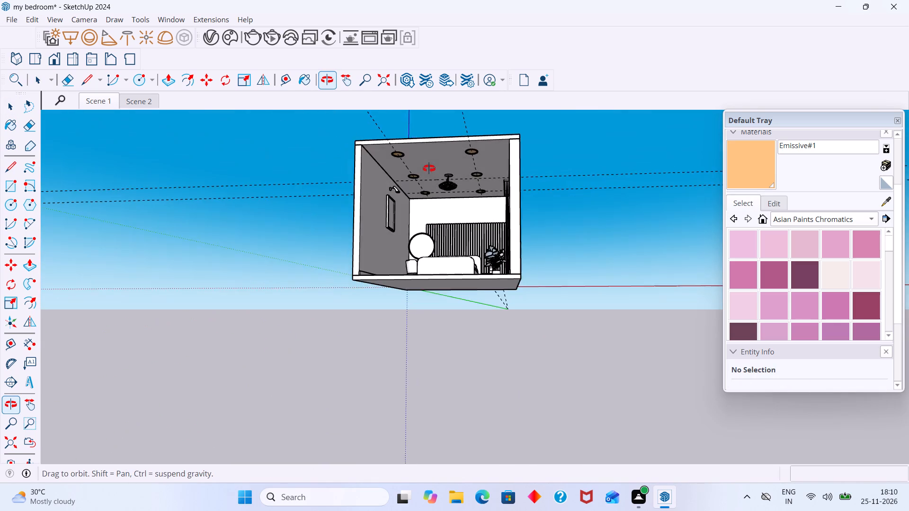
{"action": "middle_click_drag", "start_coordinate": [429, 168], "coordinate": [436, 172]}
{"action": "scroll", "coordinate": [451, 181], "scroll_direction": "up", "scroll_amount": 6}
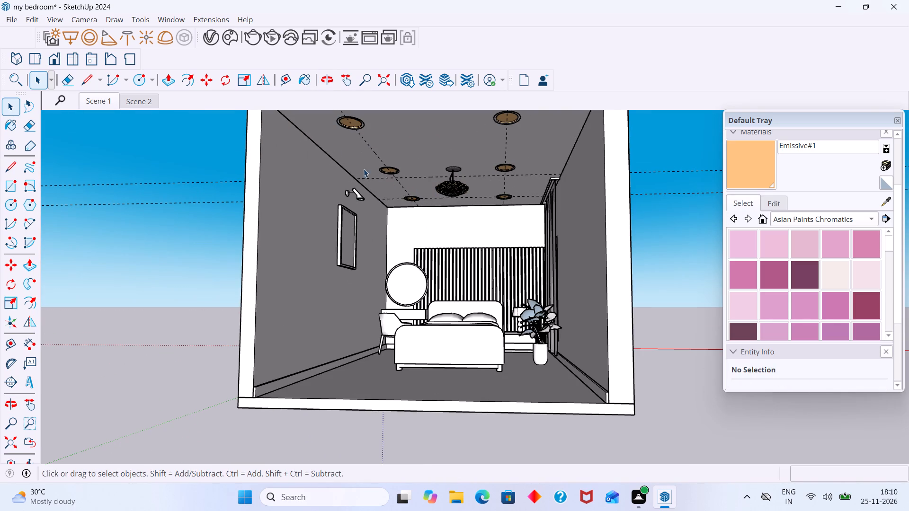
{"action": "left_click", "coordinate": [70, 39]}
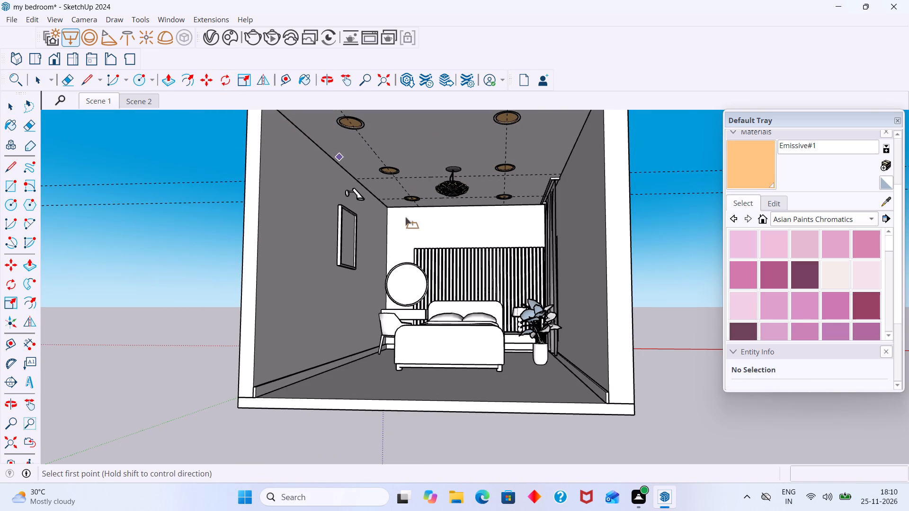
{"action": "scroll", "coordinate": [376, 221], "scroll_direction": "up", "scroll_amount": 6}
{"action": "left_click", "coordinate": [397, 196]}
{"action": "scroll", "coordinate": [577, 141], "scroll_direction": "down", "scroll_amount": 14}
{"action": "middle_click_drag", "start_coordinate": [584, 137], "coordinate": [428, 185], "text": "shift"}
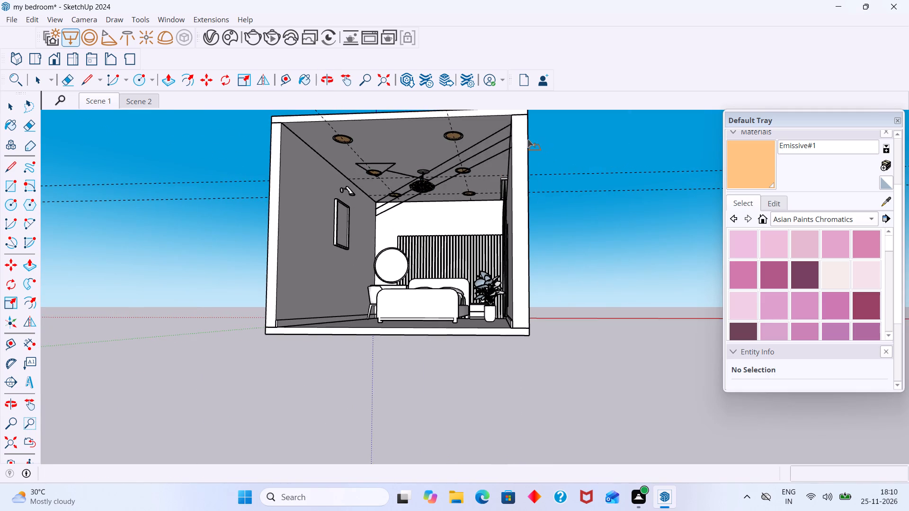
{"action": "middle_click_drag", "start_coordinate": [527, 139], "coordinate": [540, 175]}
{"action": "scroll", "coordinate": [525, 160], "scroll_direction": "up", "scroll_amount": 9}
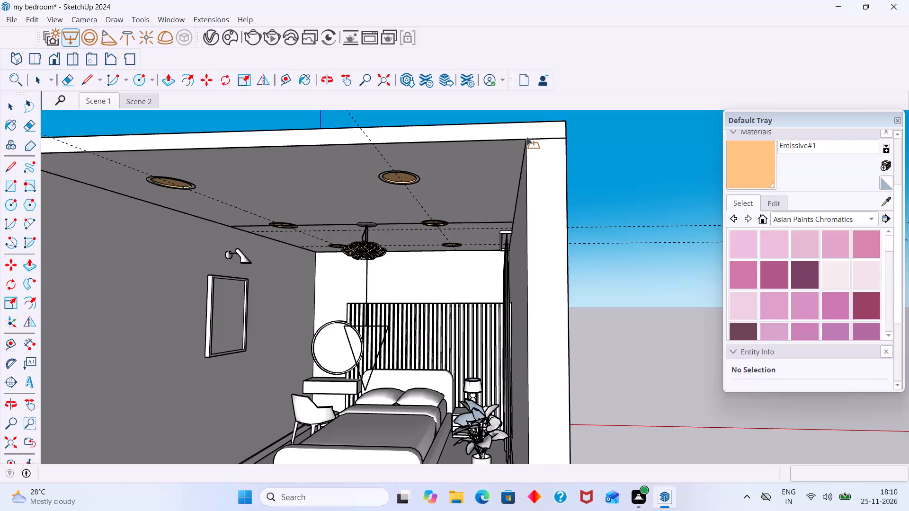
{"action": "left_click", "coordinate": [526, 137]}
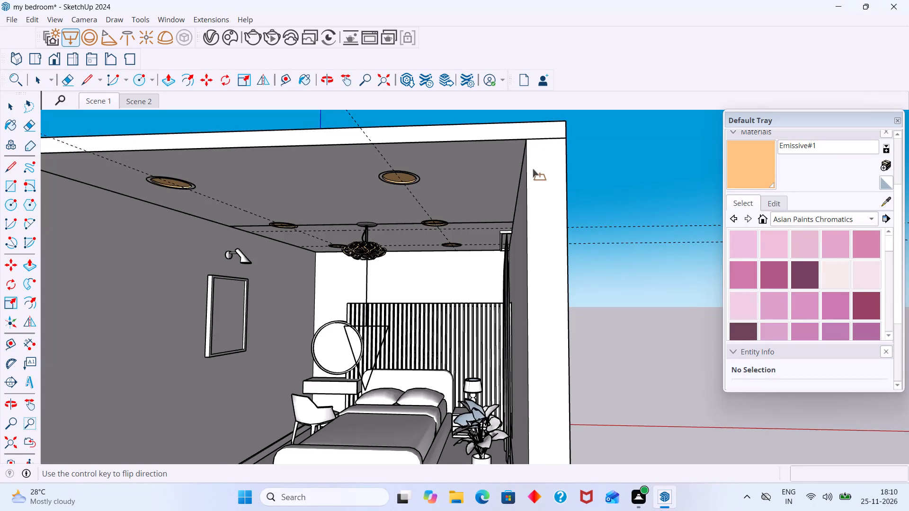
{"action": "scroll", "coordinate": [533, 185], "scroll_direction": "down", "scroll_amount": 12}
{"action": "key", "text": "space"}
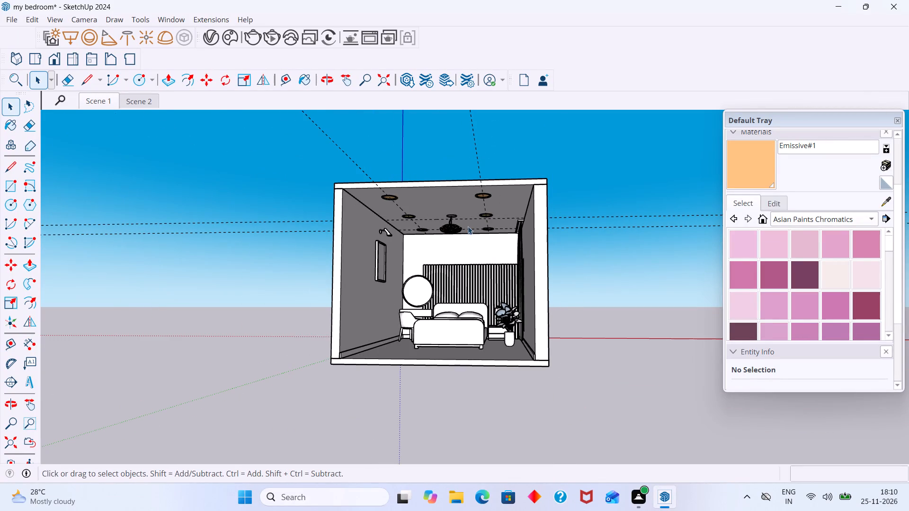
Draw a V-Ray rectangle light across the bedroom ceiling, from its far corner by the wall lamp to the diagonally opposite front corner.
{"action": "scroll", "coordinate": [386, 242], "scroll_direction": "up", "scroll_amount": 3}
{"action": "left_click", "coordinate": [71, 36]}
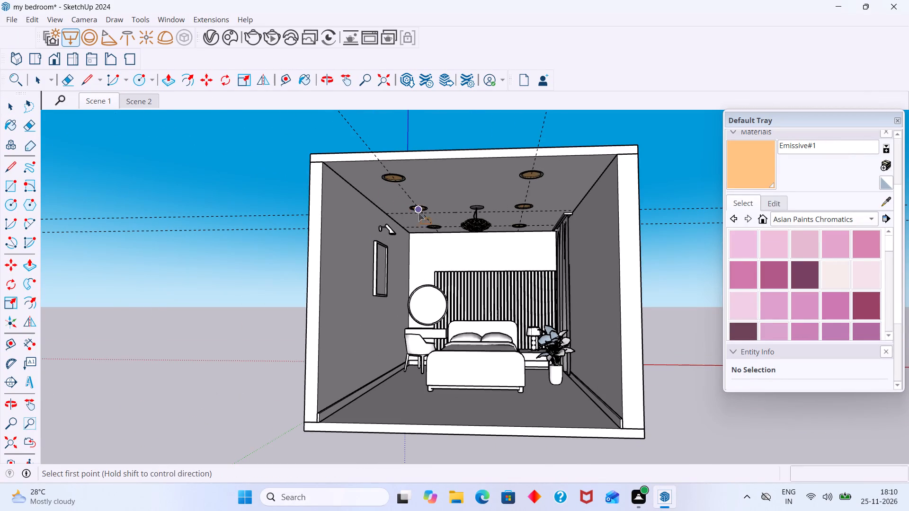
{"action": "scroll", "coordinate": [420, 247], "scroll_direction": "up", "scroll_amount": 6}
{"action": "left_click", "coordinate": [402, 223]}
{"action": "scroll", "coordinate": [567, 155], "scroll_direction": "down", "scroll_amount": 5}
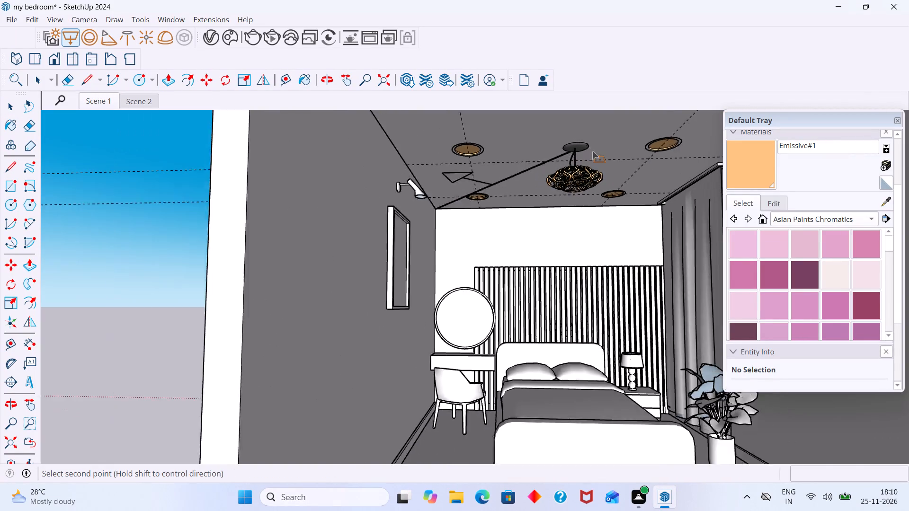
{"action": "scroll", "coordinate": [592, 151], "scroll_direction": "down", "scroll_amount": 3}
{"action": "middle_click_drag", "start_coordinate": [624, 156], "coordinate": [485, 193], "text": "shift"}
{"action": "scroll", "coordinate": [566, 168], "scroll_direction": "down", "scroll_amount": 5}
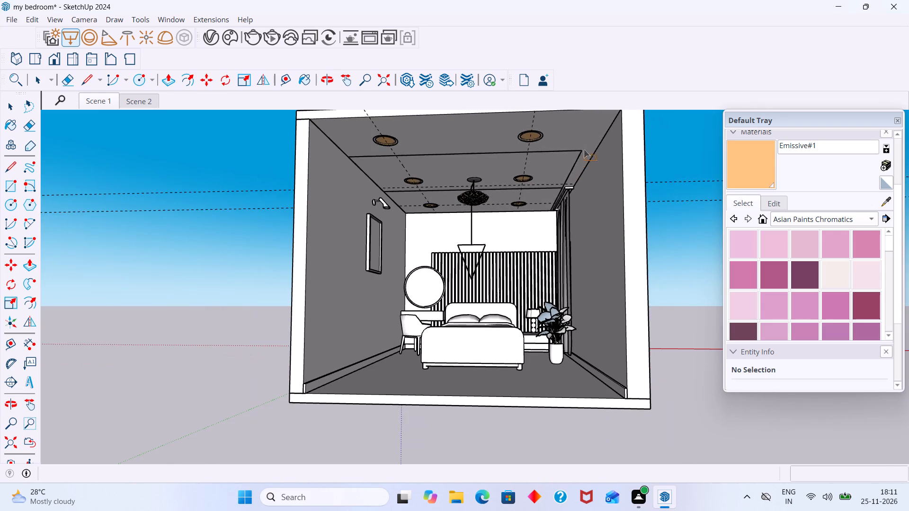
{"action": "middle_click_drag", "start_coordinate": [591, 151], "coordinate": [577, 191], "text": "shift"}
{"action": "scroll", "coordinate": [600, 160], "scroll_direction": "up", "scroll_amount": 5}
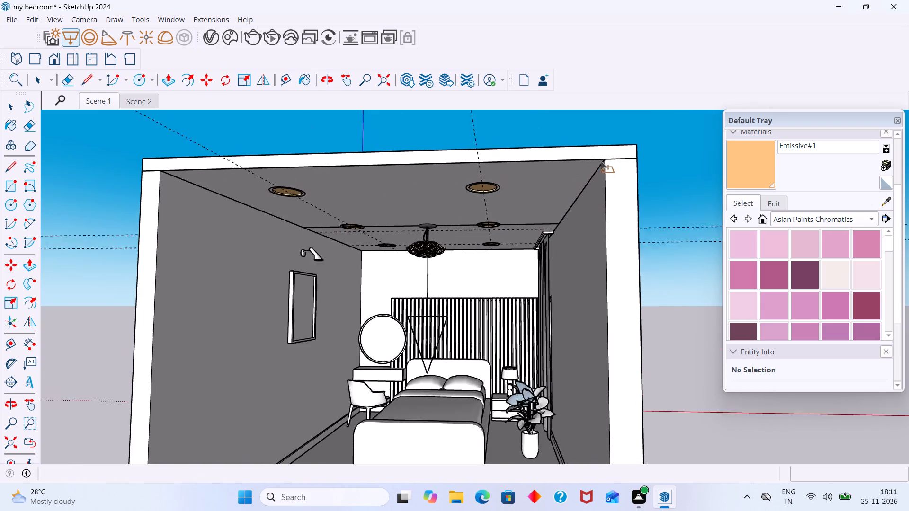
{"action": "scroll", "coordinate": [601, 161], "scroll_direction": "up", "scroll_amount": 1}
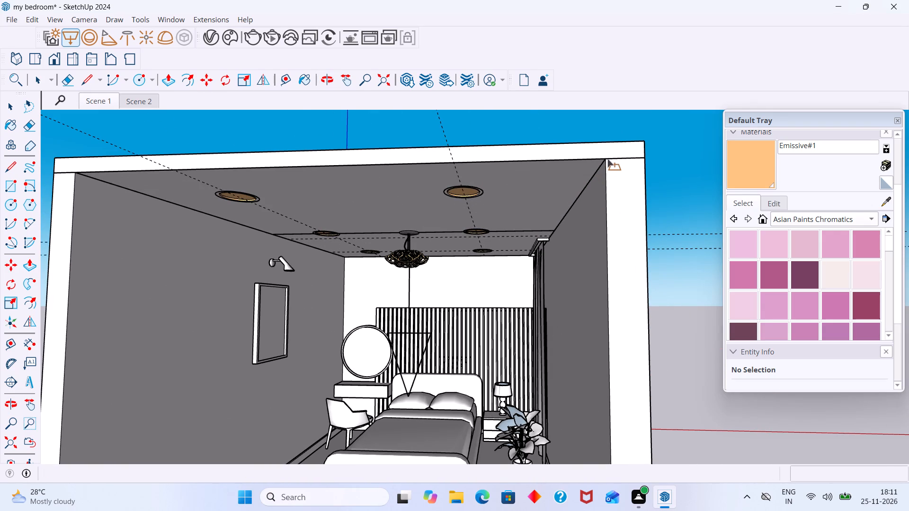
{"action": "left_click", "coordinate": [605, 159]}
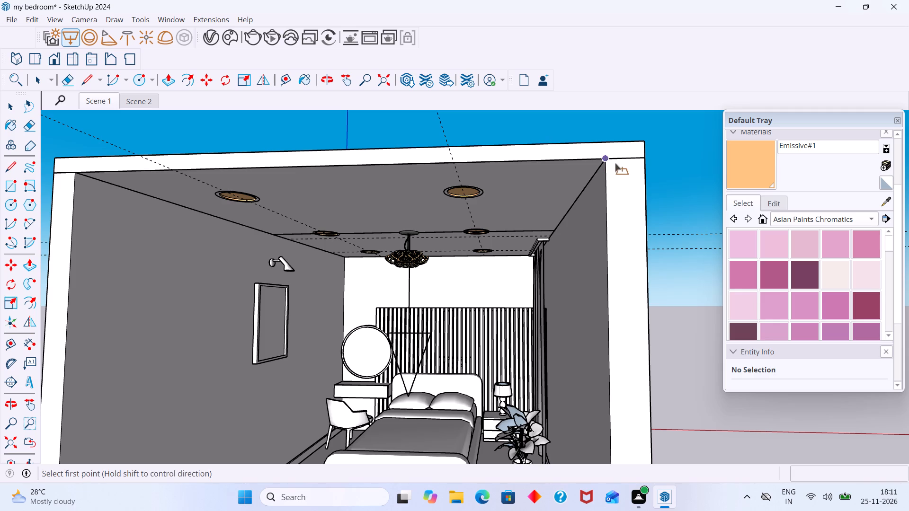
{"action": "scroll", "coordinate": [678, 187], "scroll_direction": "down", "scroll_amount": 8}
{"action": "middle_click_drag", "start_coordinate": [670, 191], "coordinate": [668, 212]}
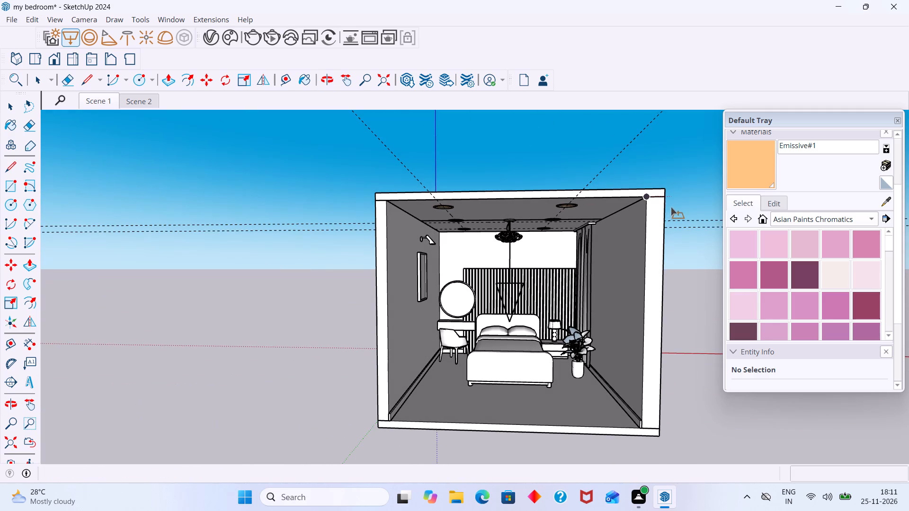
{"action": "left_click", "coordinate": [652, 197]}
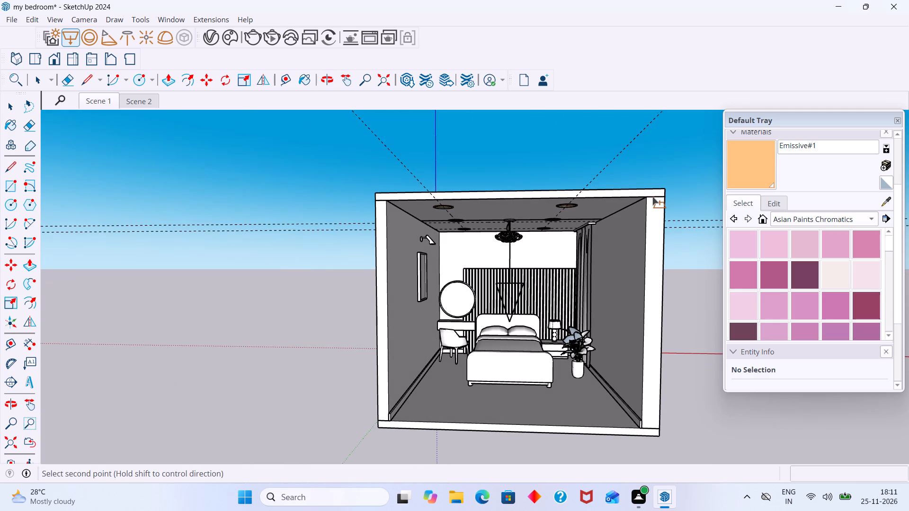
{"action": "key", "text": "space"}
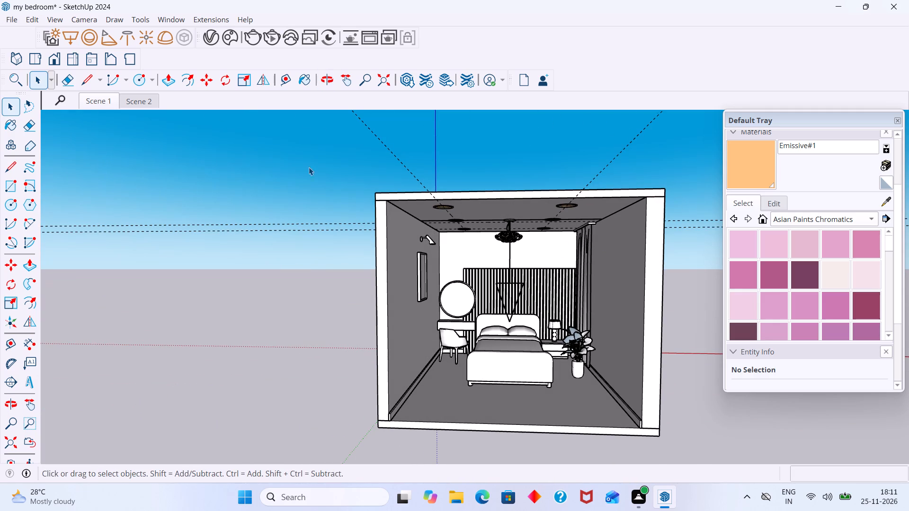
Run a V-Ray render of the current view, inspect the lit room up close and close the frame buffer.
{"action": "double_click", "coordinate": [271, 34]}
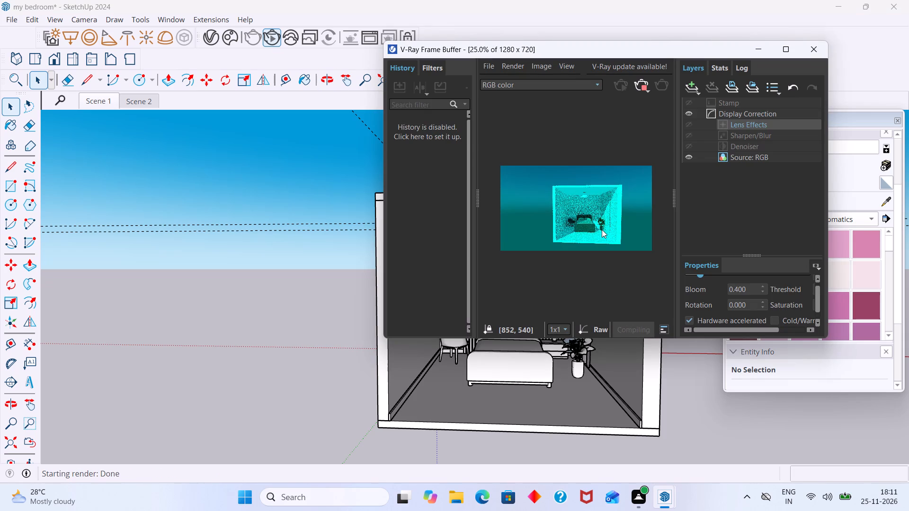
{"action": "scroll", "coordinate": [597, 200], "scroll_direction": "up", "scroll_amount": 1}
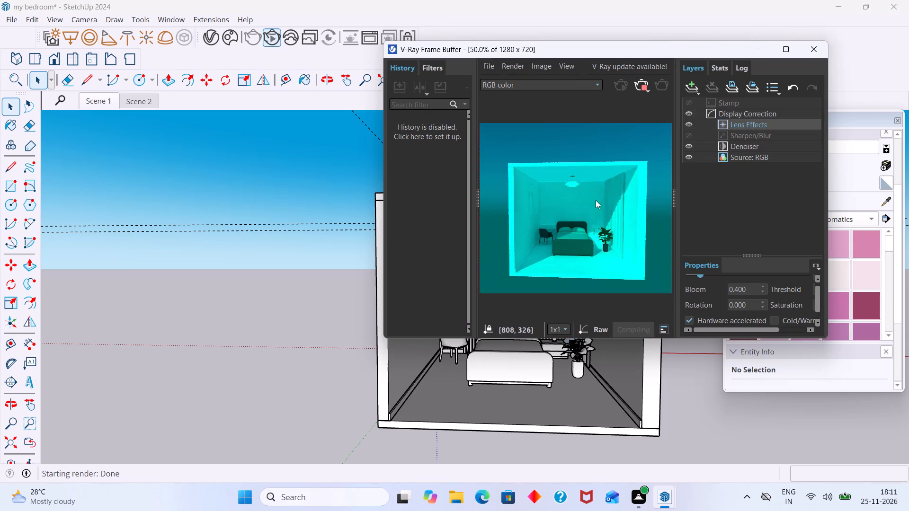
{"action": "scroll", "coordinate": [572, 183], "scroll_direction": "up", "scroll_amount": 2}
{"action": "scroll", "coordinate": [572, 183], "scroll_direction": "down", "scroll_amount": 2}
{"action": "scroll", "coordinate": [588, 197], "scroll_direction": "up", "scroll_amount": 2}
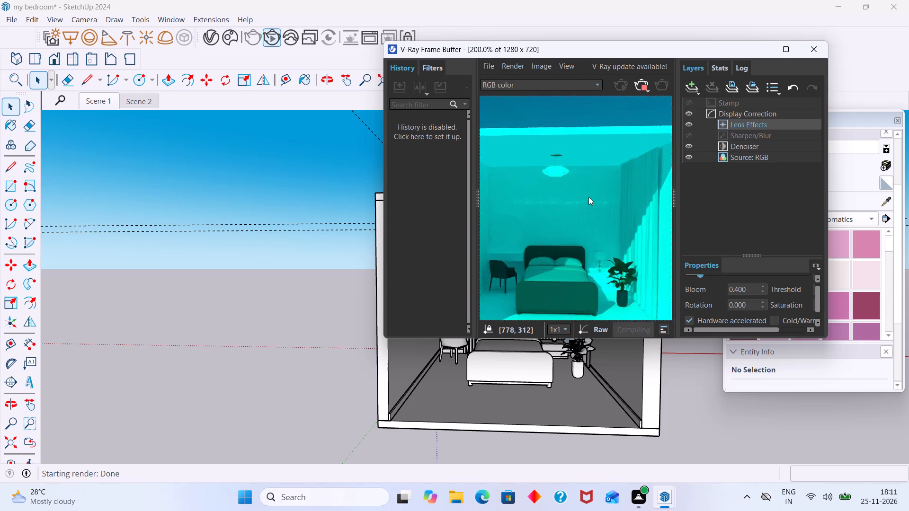
{"action": "scroll", "coordinate": [588, 197], "scroll_direction": "down", "scroll_amount": 2}
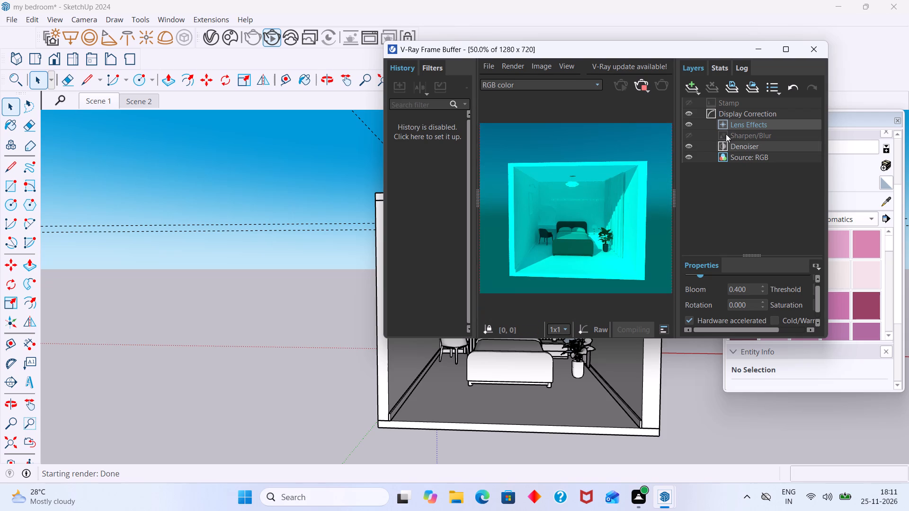
{"action": "left_click", "coordinate": [815, 49]}
Enable the SunLight's custom orientation in the V-Ray Asset Editor, raise its vertical angle to 49.8 and close the editor.
{"action": "scroll", "coordinate": [517, 219], "scroll_direction": "down", "scroll_amount": 8}
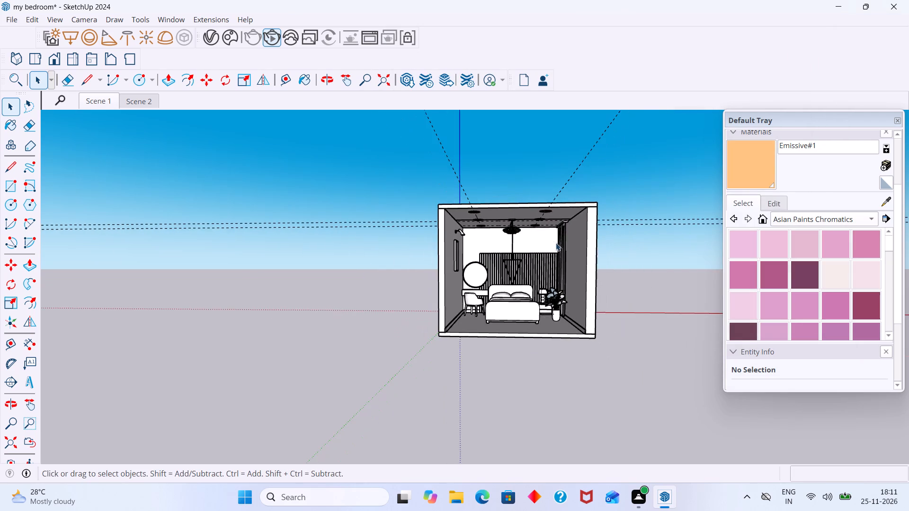
{"action": "scroll", "coordinate": [559, 243], "scroll_direction": "down", "scroll_amount": 3}
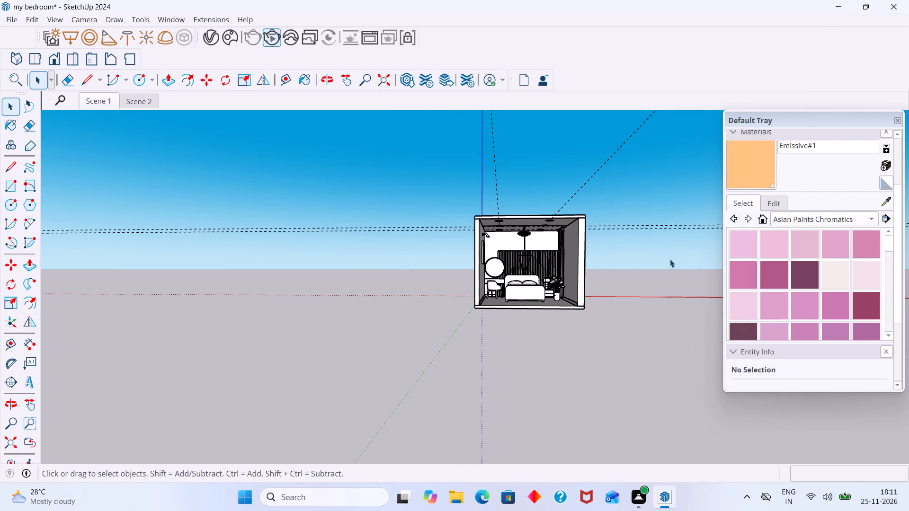
{"action": "scroll", "coordinate": [570, 253], "scroll_direction": "up", "scroll_amount": 9}
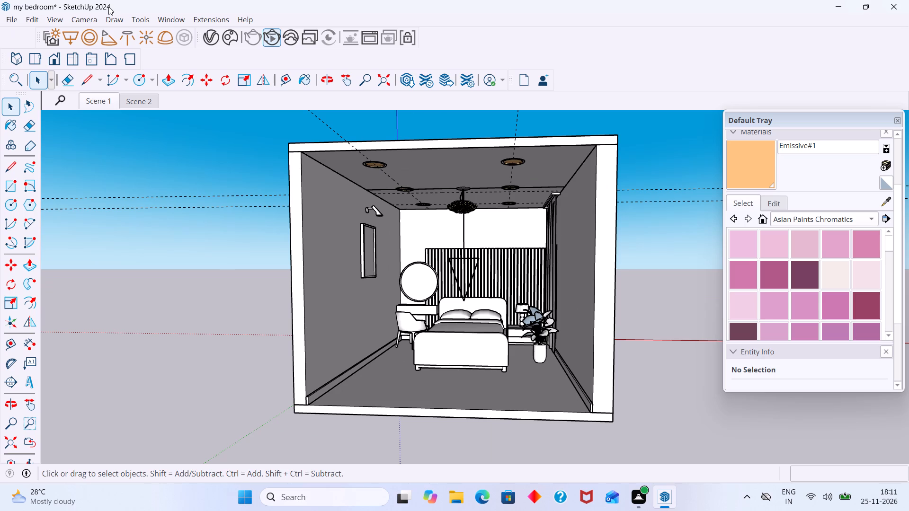
{"action": "left_click", "coordinate": [210, 37]}
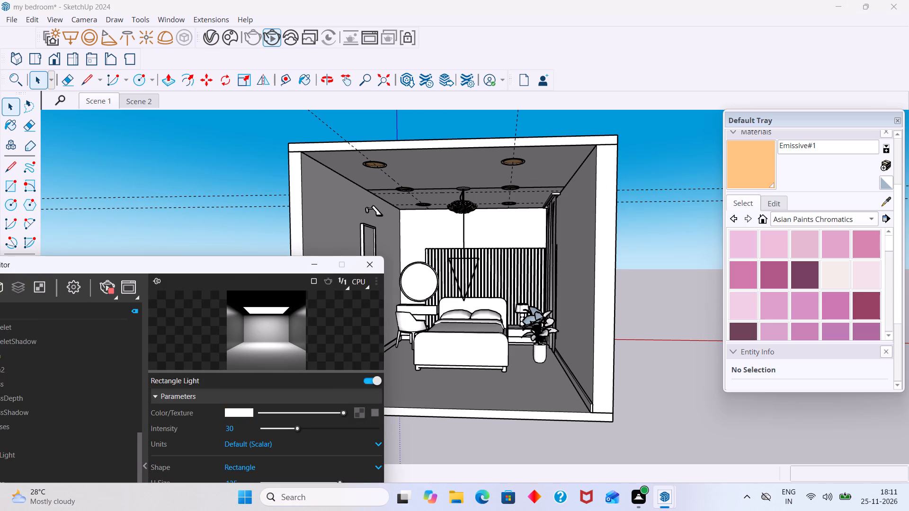
{"action": "left_click_drag", "start_coordinate": [244, 273], "coordinate": [474, 152]}
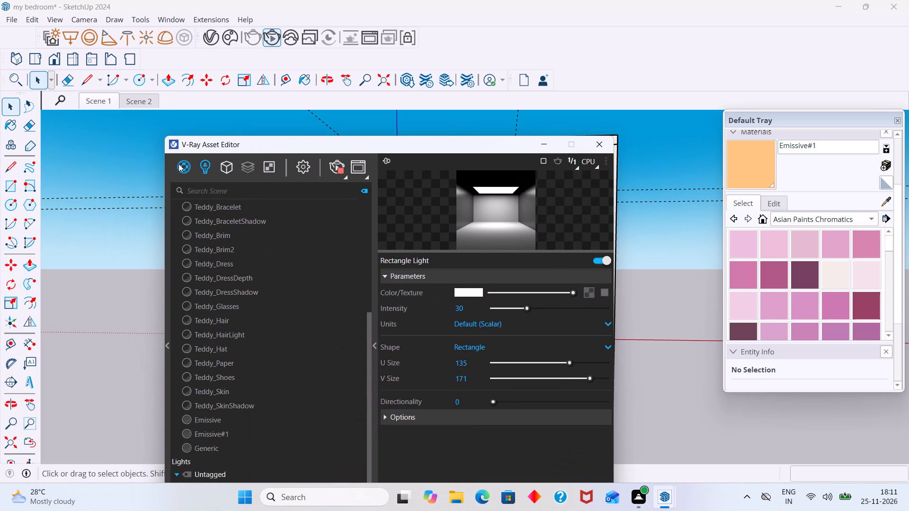
{"action": "left_click", "coordinate": [208, 167]}
{"action": "left_click", "coordinate": [290, 278]}
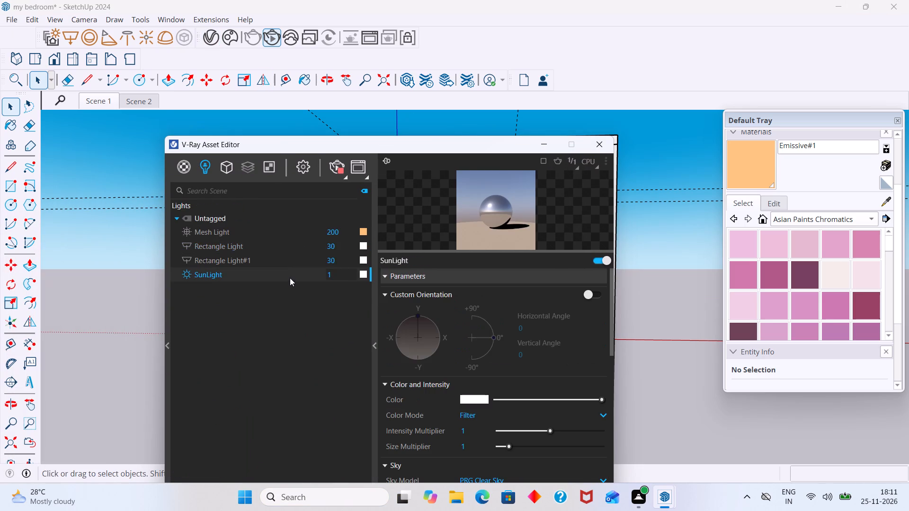
{"action": "left_click", "coordinate": [588, 297]}
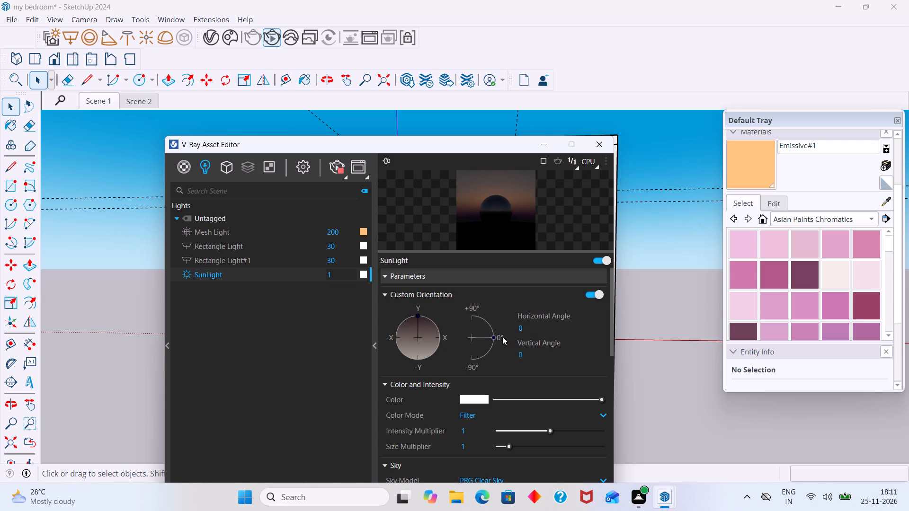
{"action": "left_click_drag", "start_coordinate": [502, 336], "coordinate": [497, 326]}
{"action": "left_click_drag", "start_coordinate": [499, 335], "coordinate": [496, 325]}
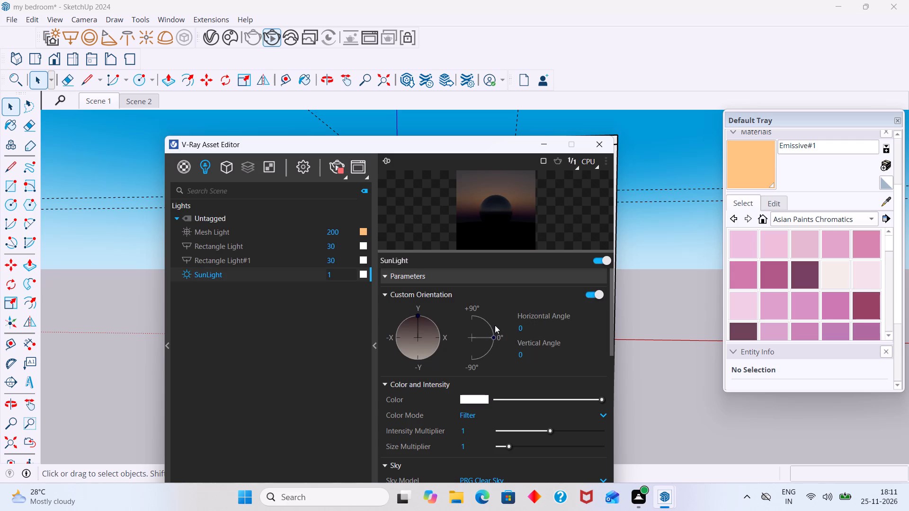
{"action": "left_click", "coordinate": [492, 327]}
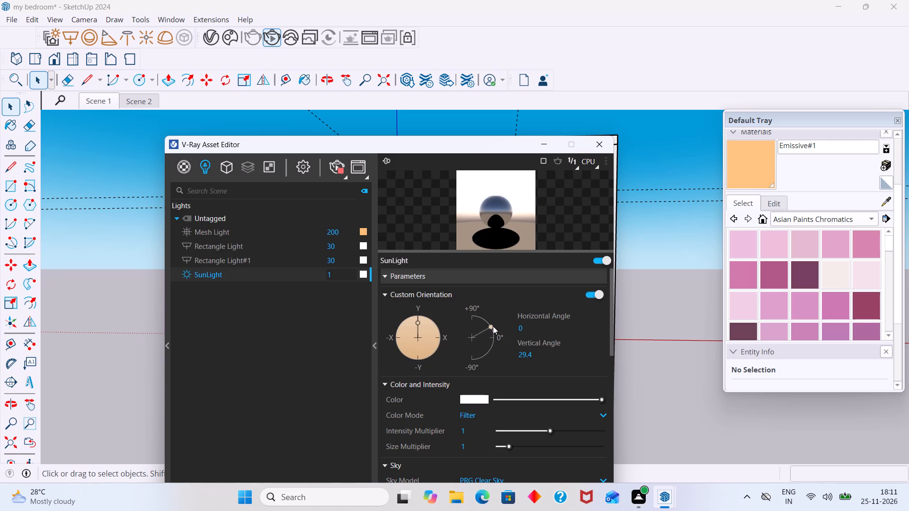
{"action": "left_click_drag", "start_coordinate": [493, 326], "coordinate": [487, 320]}
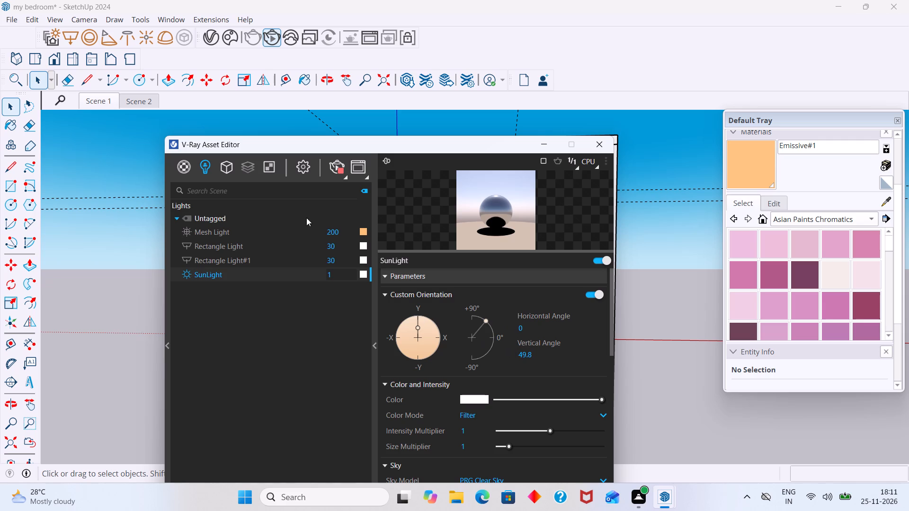
{"action": "left_click", "coordinate": [602, 145]}
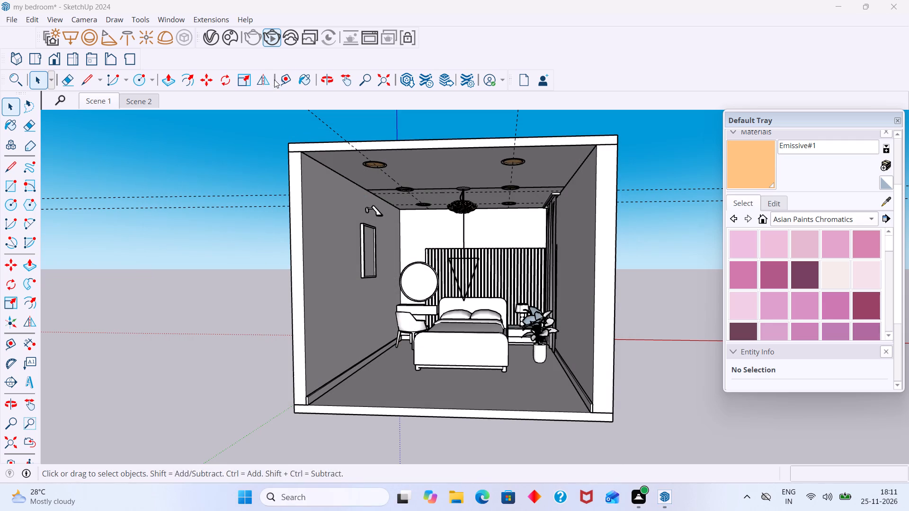
Run a V-Ray test render with the adjusted sun, stop it and close the frame buffer.
{"action": "left_click", "coordinate": [273, 38]}
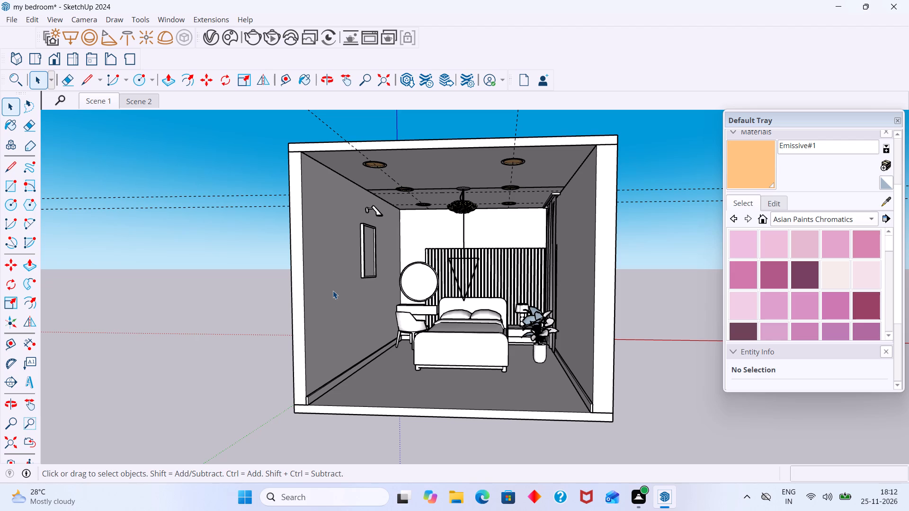
{"action": "left_click", "coordinate": [275, 39]}
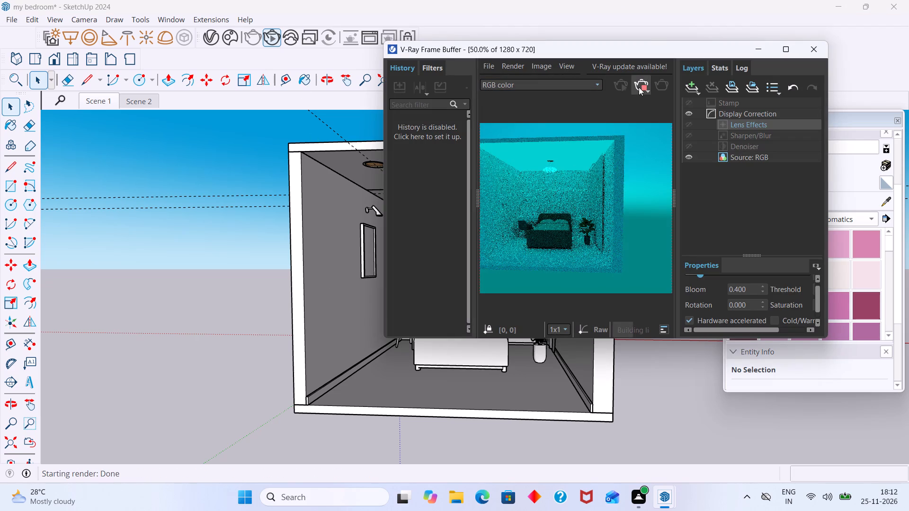
{"action": "left_click", "coordinate": [639, 87]}
{"action": "left_click", "coordinate": [812, 52]}
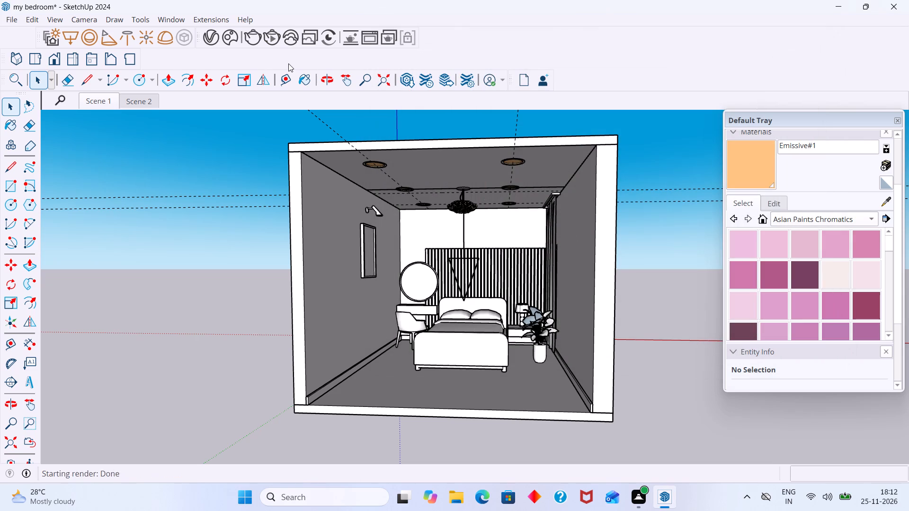
Run a V-Ray test render of the bedroom, inspect it in the enlarged frame buffer, stop it and close the buffer.
{"action": "left_click", "coordinate": [273, 33]}
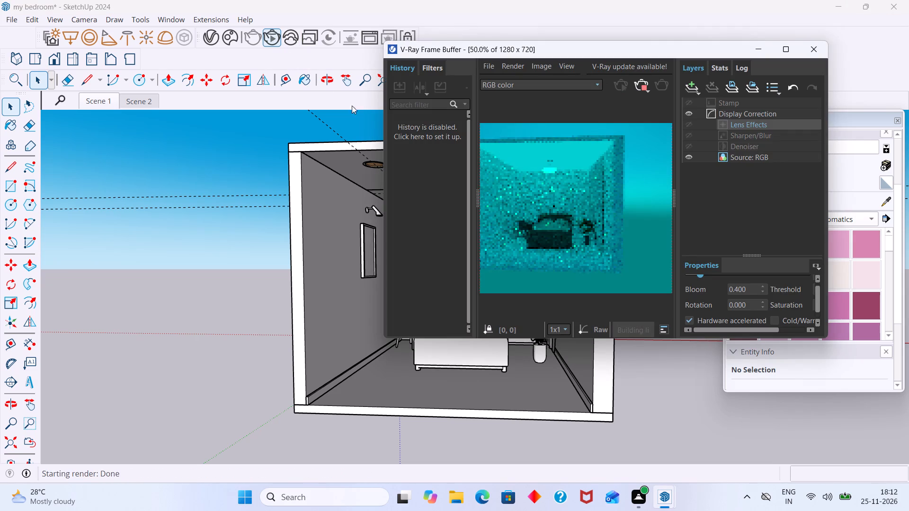
{"action": "left_click", "coordinate": [795, 50]}
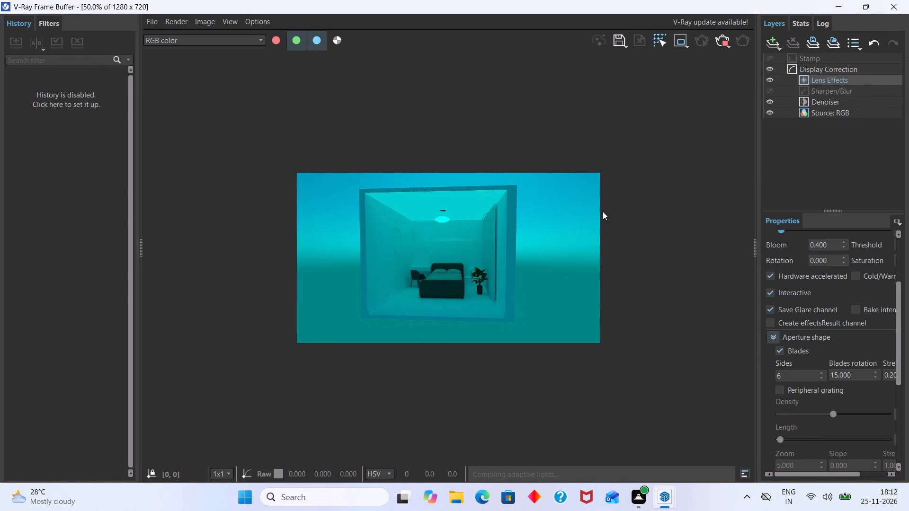
{"action": "scroll", "coordinate": [603, 211], "scroll_direction": "up", "scroll_amount": 1}
{"action": "scroll", "coordinate": [603, 211], "scroll_direction": "down", "scroll_amount": 1}
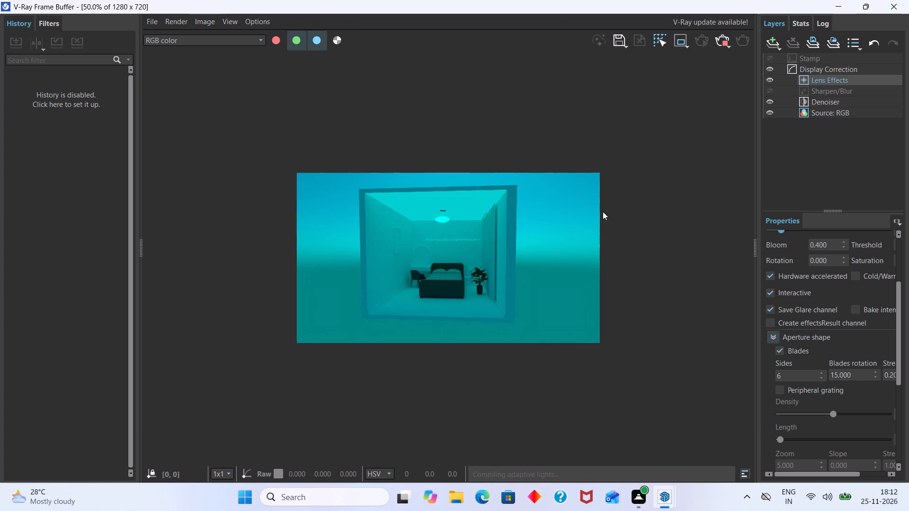
{"action": "scroll", "coordinate": [437, 196], "scroll_direction": "up", "scroll_amount": 2}
{"action": "scroll", "coordinate": [437, 196], "scroll_direction": "down", "scroll_amount": 1}
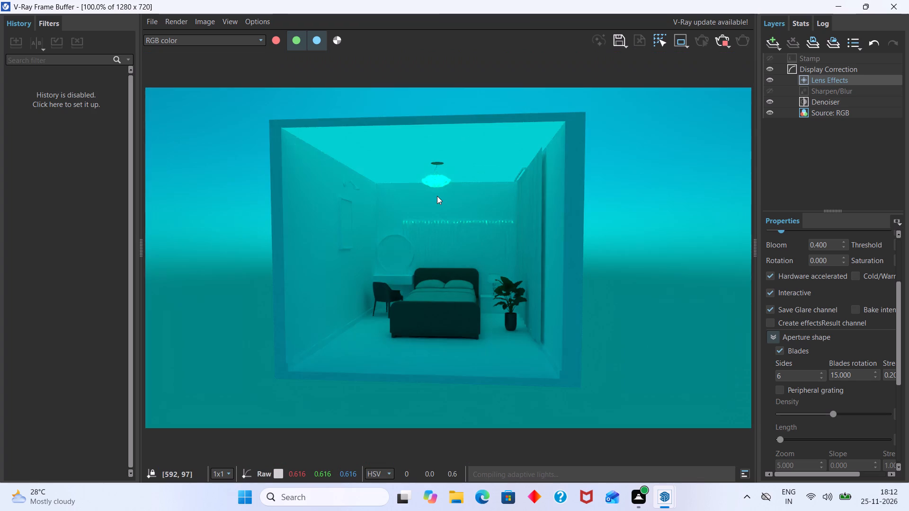
{"action": "left_click", "coordinate": [720, 44]}
{"action": "left_click", "coordinate": [903, 6]}
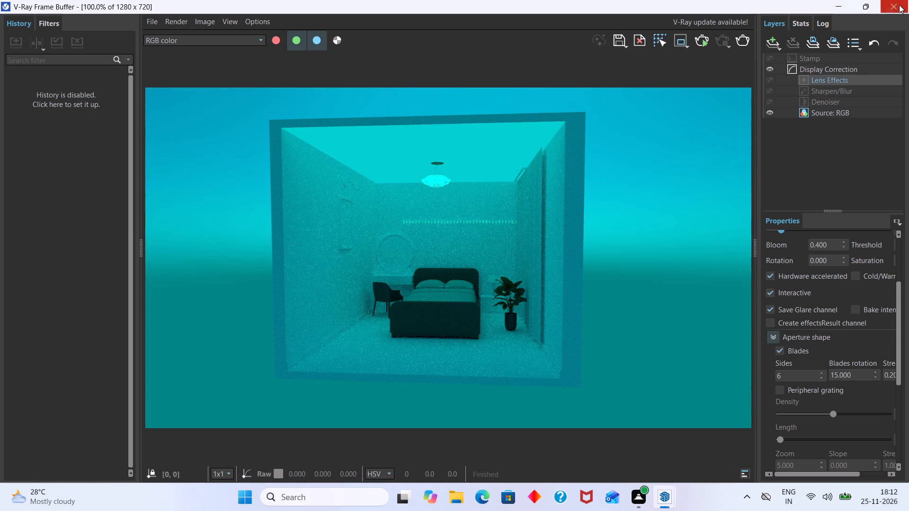
Raise the SunLight's vertical angle to 90 in the V-Ray Asset Editor.
{"action": "left_click", "coordinate": [210, 35]}
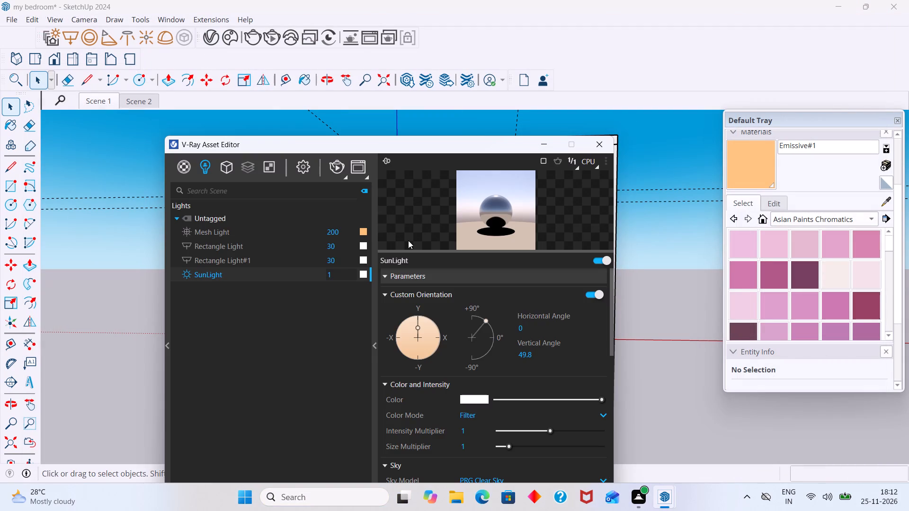
{"action": "left_click_drag", "start_coordinate": [487, 321], "coordinate": [478, 314]}
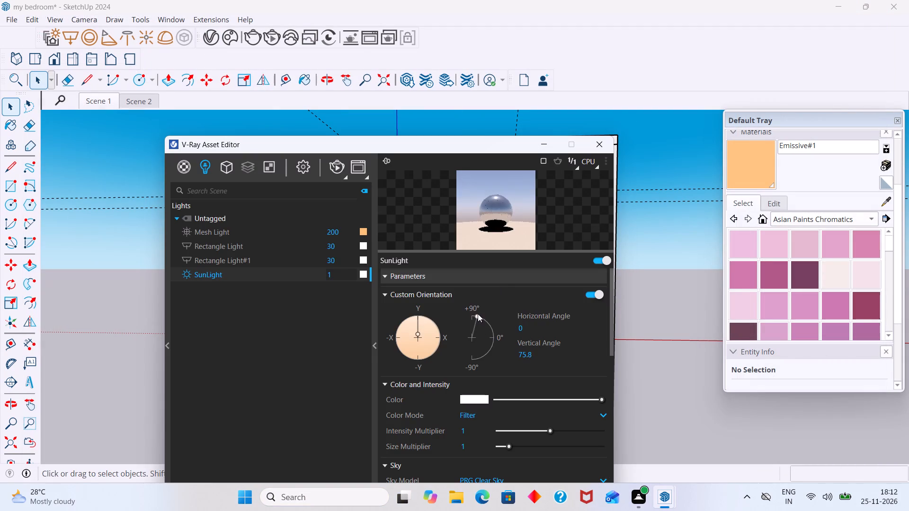
{"action": "left_click_drag", "start_coordinate": [478, 314], "coordinate": [469, 311]}
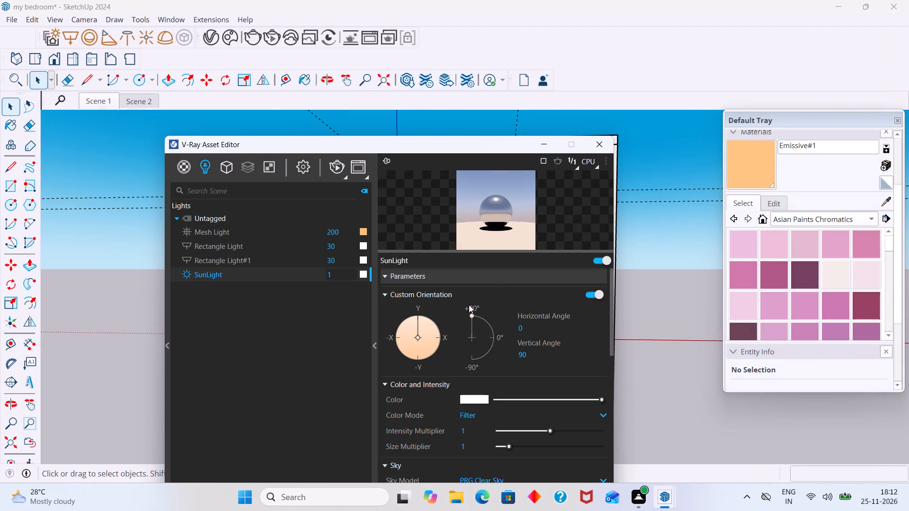
{"action": "left_click_drag", "start_coordinate": [472, 313], "coordinate": [485, 354]}
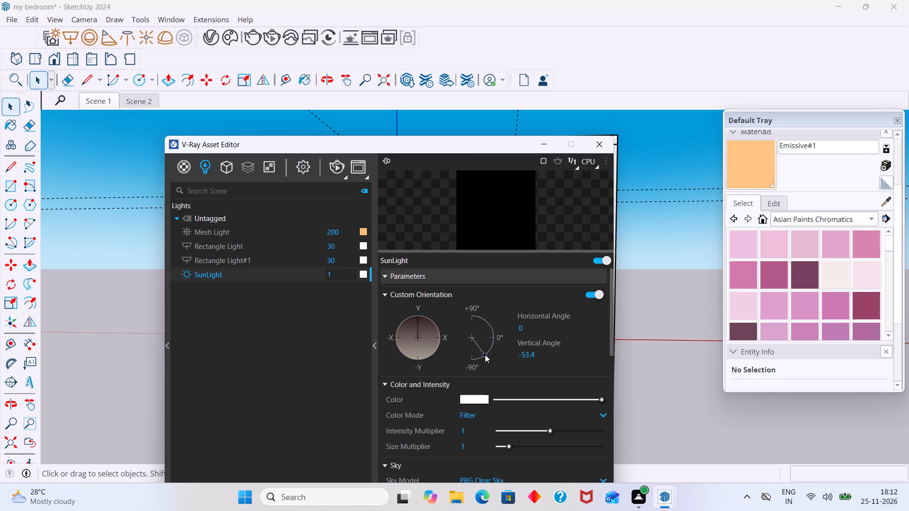
{"action": "left_click_drag", "start_coordinate": [485, 354], "coordinate": [473, 318]}
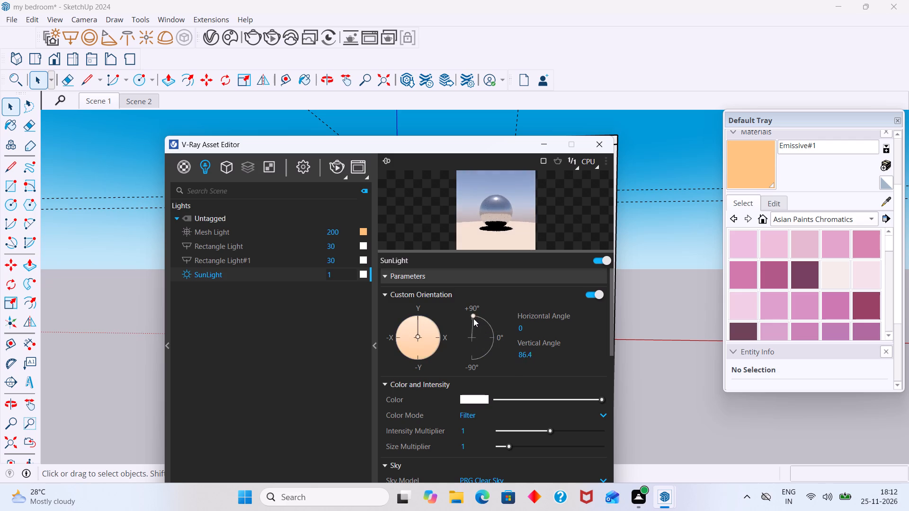
{"action": "left_click_drag", "start_coordinate": [473, 318], "coordinate": [472, 318]}
Start a V-Ray render with the new sun angle and select the Source: RGB layer in the frame buffer.
{"action": "left_click", "coordinate": [340, 169]}
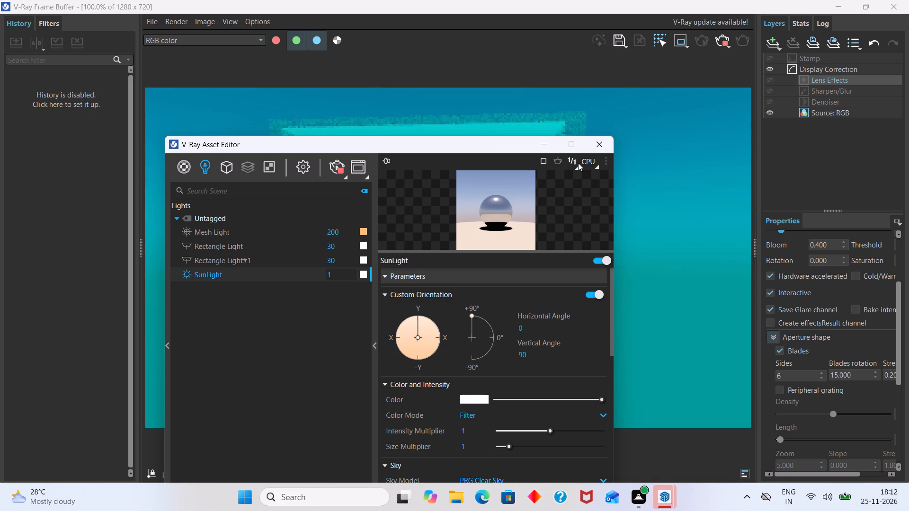
{"action": "left_click", "coordinate": [545, 143]}
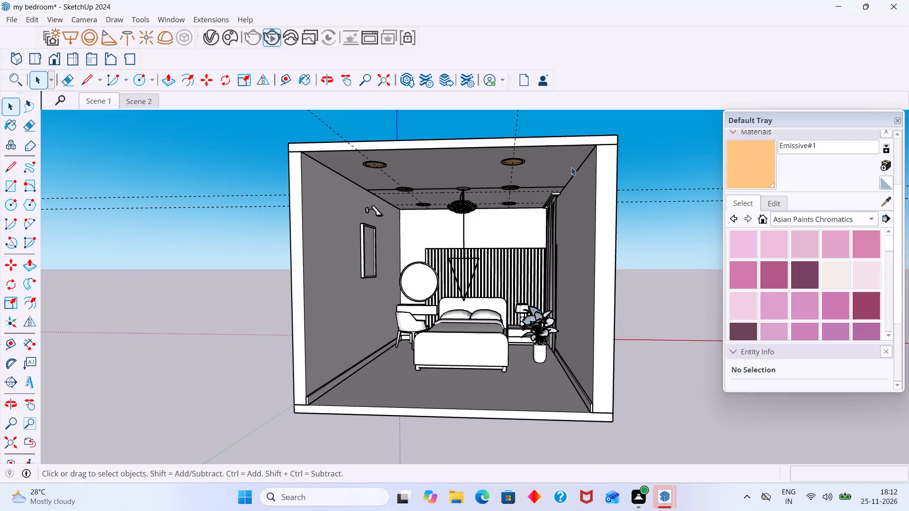
{"action": "left_click", "coordinate": [270, 37]}
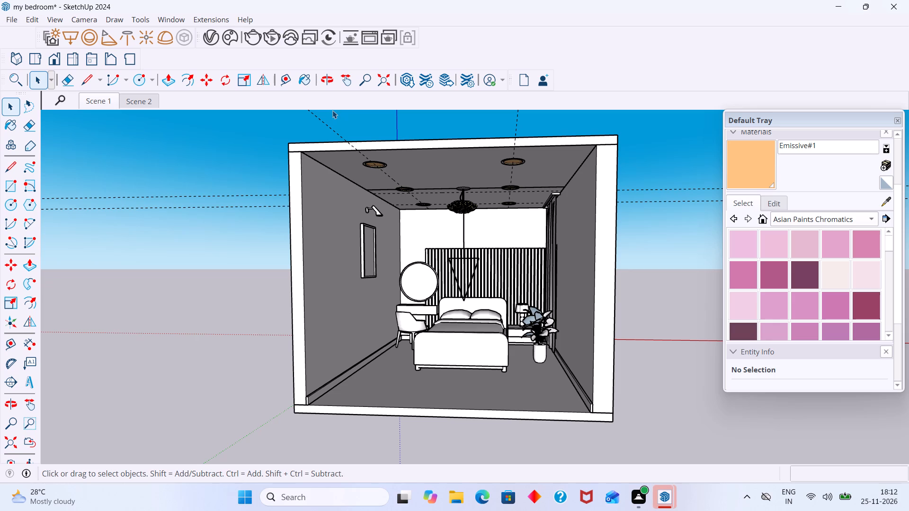
{"action": "left_click", "coordinate": [272, 37]}
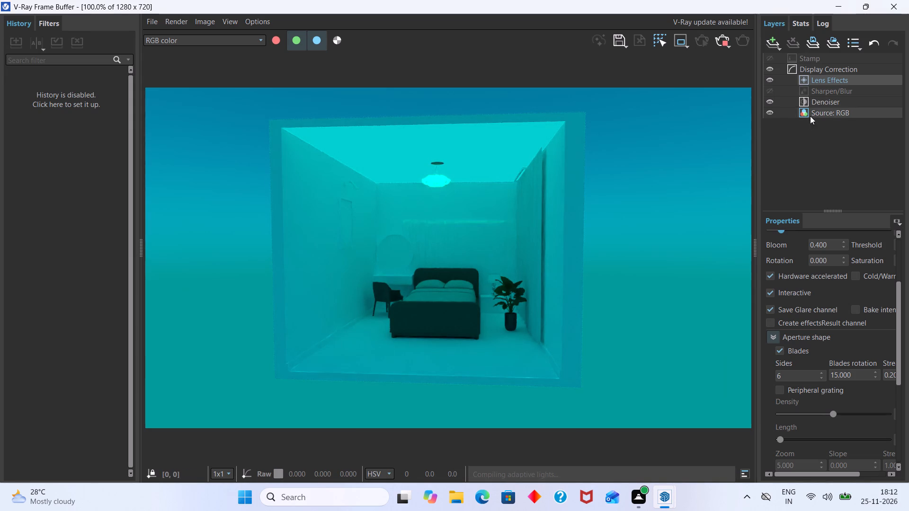
{"action": "left_click", "coordinate": [771, 110]}
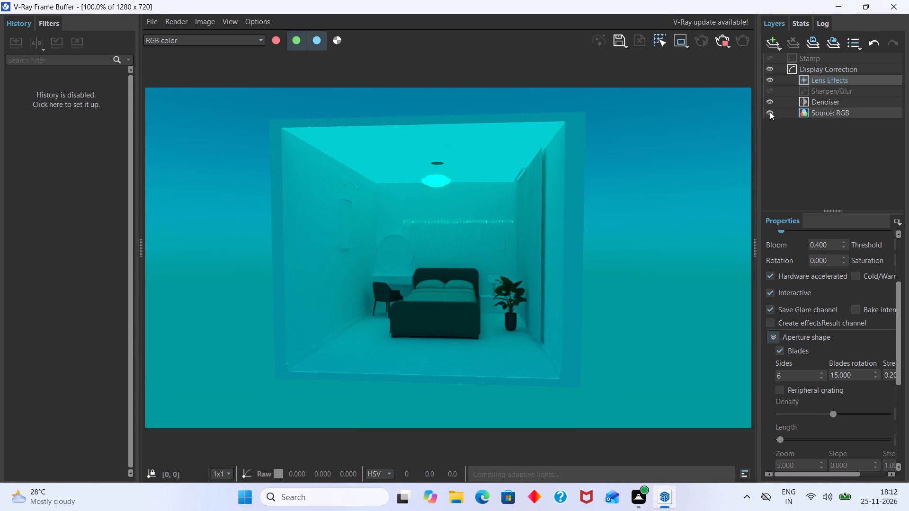
{"action": "left_click", "coordinate": [769, 112]}
{"action": "left_click", "coordinate": [806, 112]}
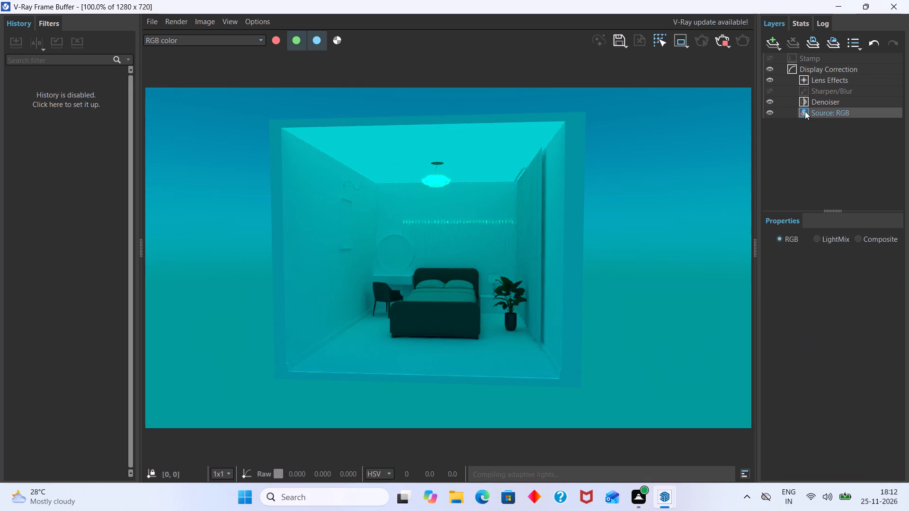
{"action": "left_click", "coordinate": [805, 111]}
Turn on the red channel alongside green and blue in the frame buffer for a full-colour render display.
{"action": "left_click", "coordinate": [279, 39]}
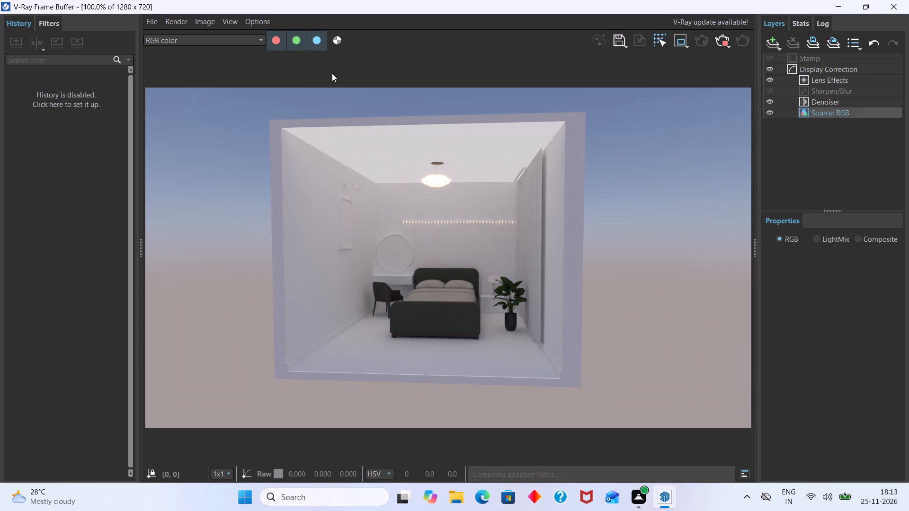
{"action": "left_click", "coordinate": [279, 44]}
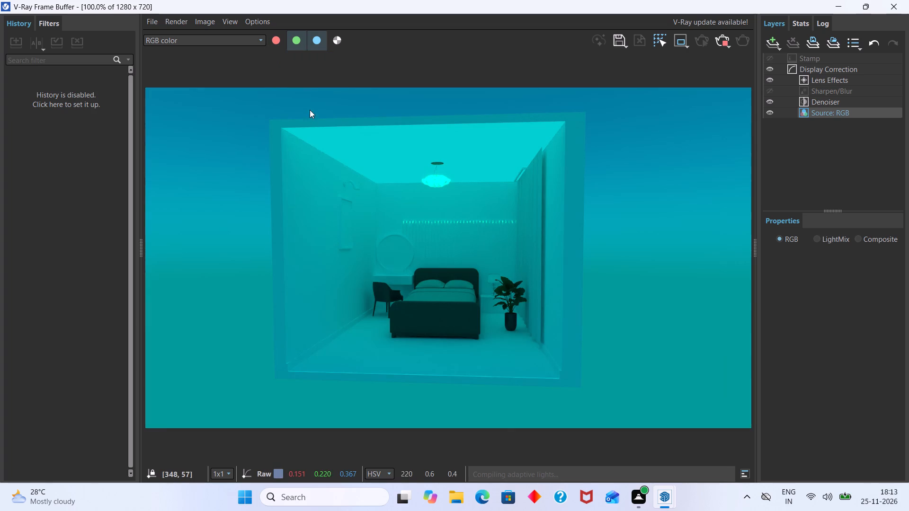
{"action": "left_click", "coordinate": [292, 41]}
{"action": "left_click", "coordinate": [313, 42]}
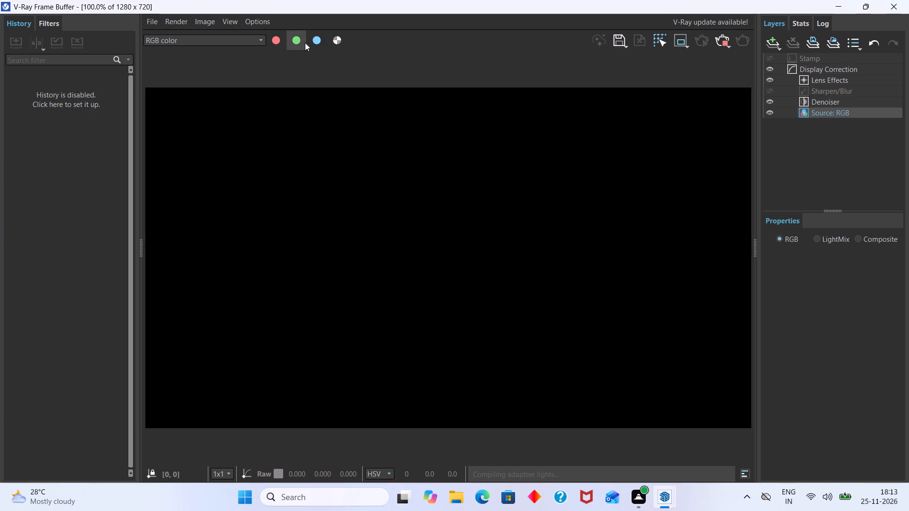
{"action": "left_click", "coordinate": [315, 40]}
{"action": "left_click", "coordinate": [301, 40]}
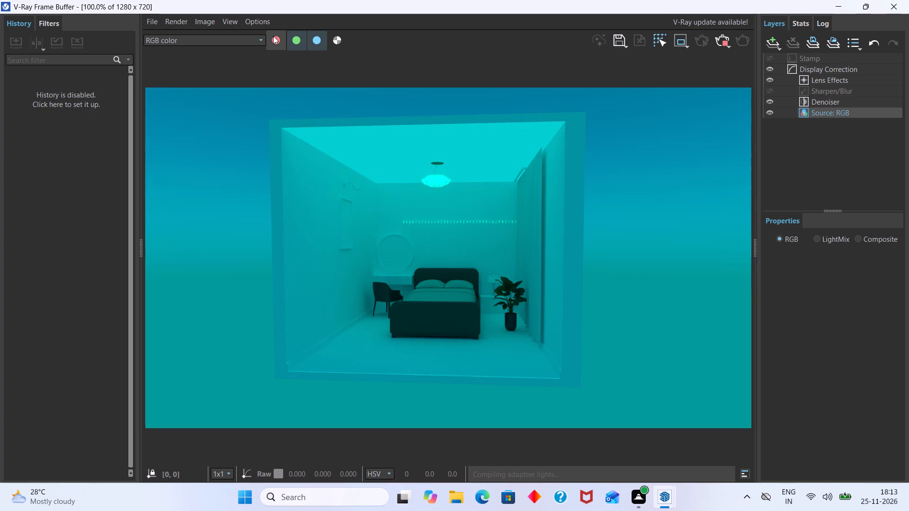
{"action": "left_click", "coordinate": [273, 36]}
Inspect the pendant light, ceiling and walls up close in the full-colour render, stop it and close the frame buffer.
{"action": "scroll", "coordinate": [490, 271], "scroll_direction": "down", "scroll_amount": 3}
{"action": "scroll", "coordinate": [469, 273], "scroll_direction": "up", "scroll_amount": 3}
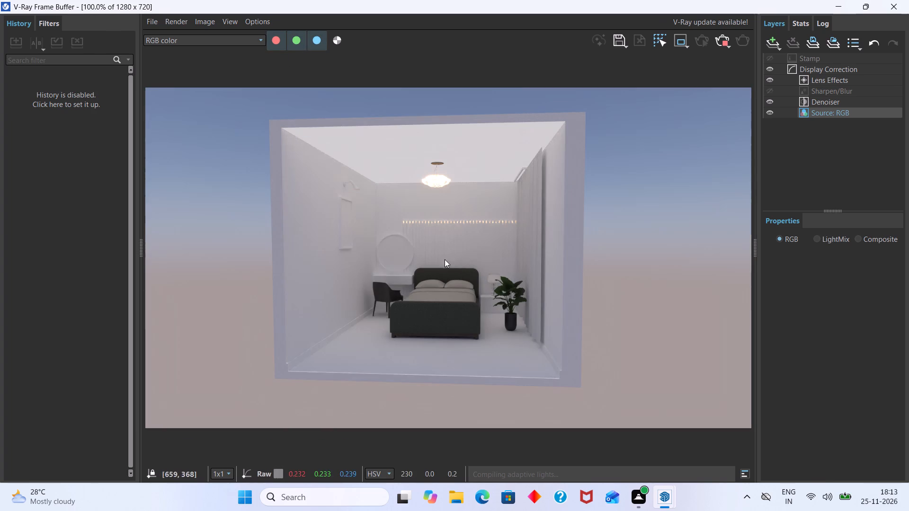
{"action": "scroll", "coordinate": [434, 191], "scroll_direction": "up", "scroll_amount": 2}
{"action": "scroll", "coordinate": [458, 146], "scroll_direction": "up", "scroll_amount": 2}
{"action": "scroll", "coordinate": [458, 147], "scroll_direction": "down", "scroll_amount": 1}
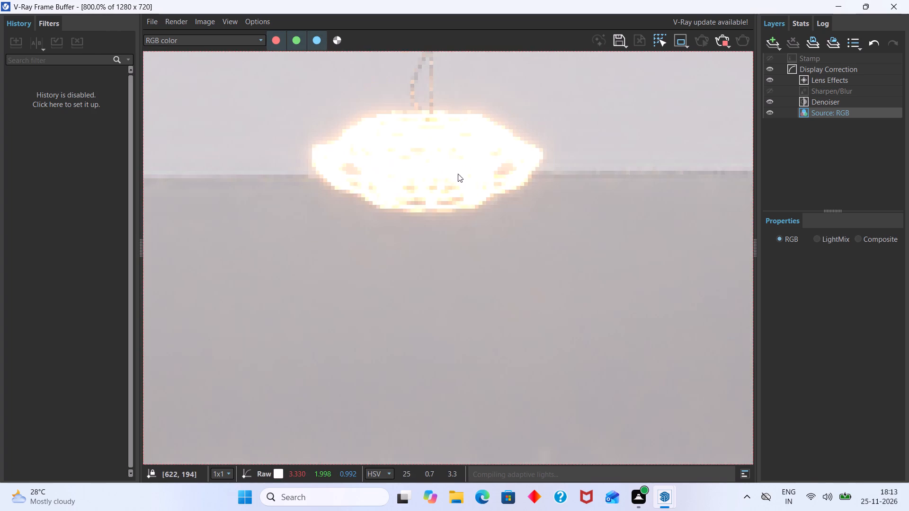
{"action": "scroll", "coordinate": [459, 178], "scroll_direction": "down", "scroll_amount": 3}
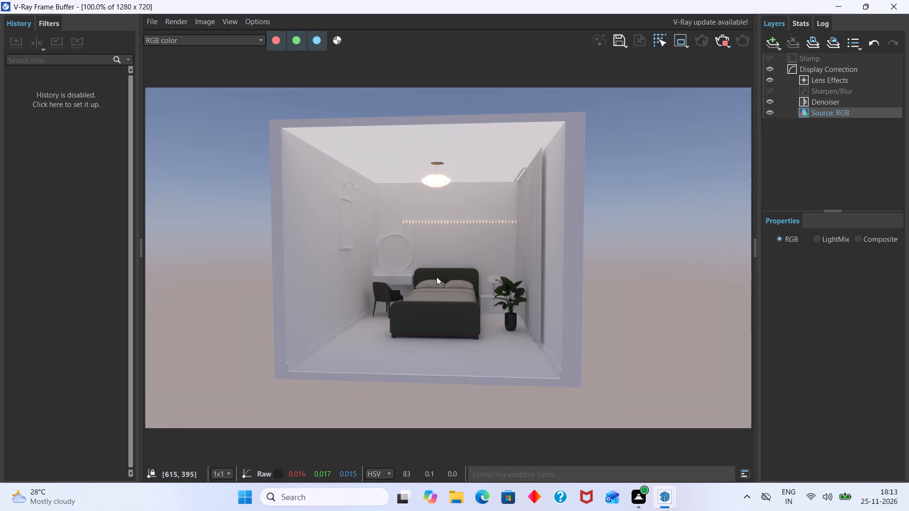
{"action": "middle_click_drag", "start_coordinate": [437, 278], "coordinate": [492, 329]}
{"action": "scroll", "coordinate": [385, 208], "scroll_direction": "up", "scroll_amount": 1}
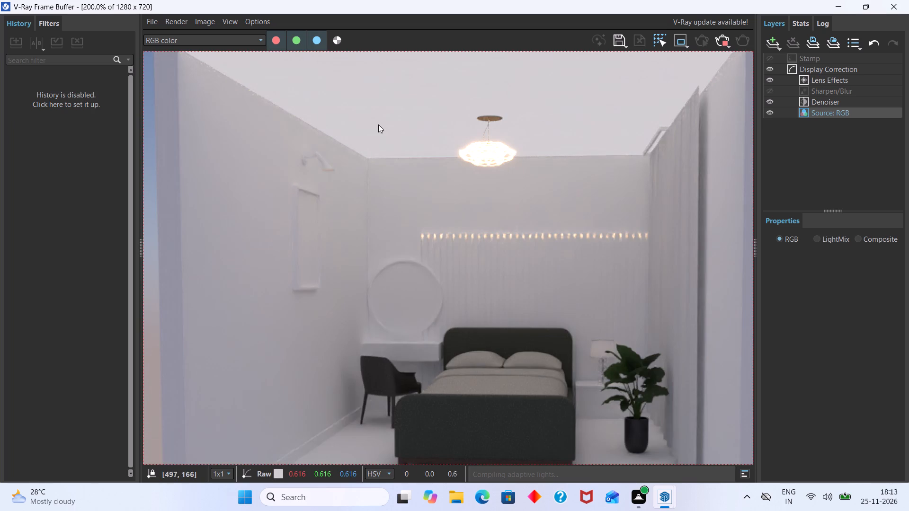
{"action": "scroll", "coordinate": [395, 141], "scroll_direction": "down", "scroll_amount": 1}
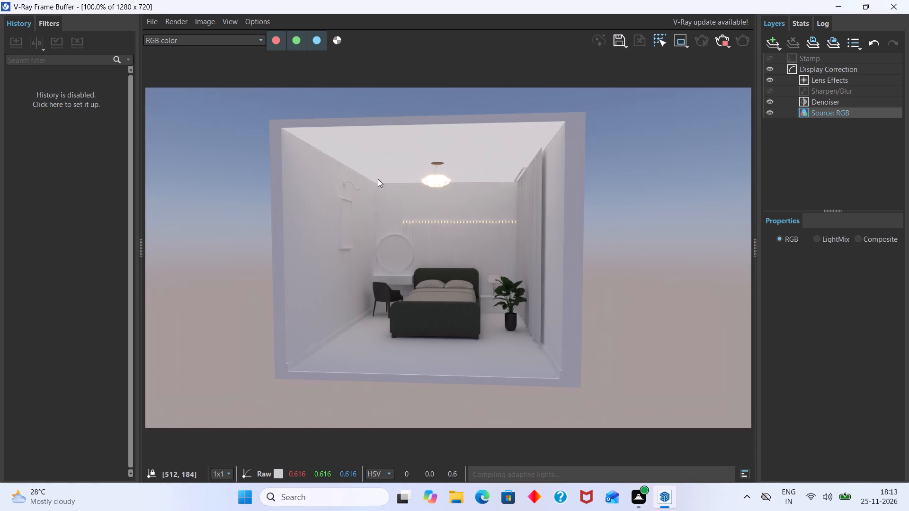
{"action": "scroll", "coordinate": [508, 167], "scroll_direction": "up", "scroll_amount": 2}
{"action": "scroll", "coordinate": [508, 167], "scroll_direction": "down", "scroll_amount": 1}
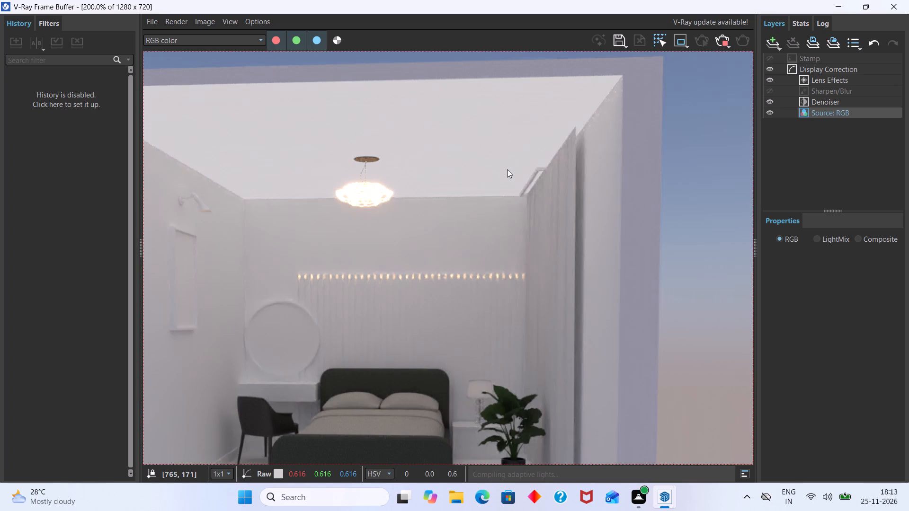
{"action": "scroll", "coordinate": [504, 173], "scroll_direction": "down", "scroll_amount": 1}
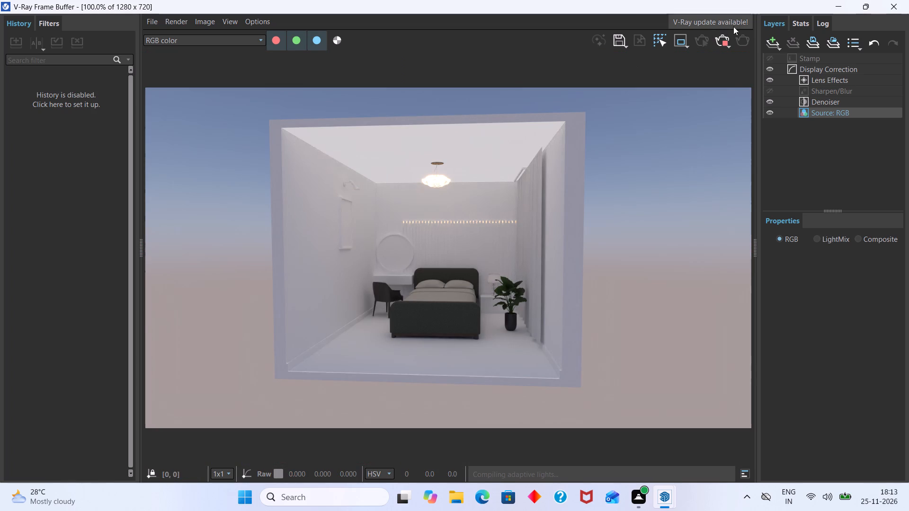
{"action": "left_click", "coordinate": [865, 5]}
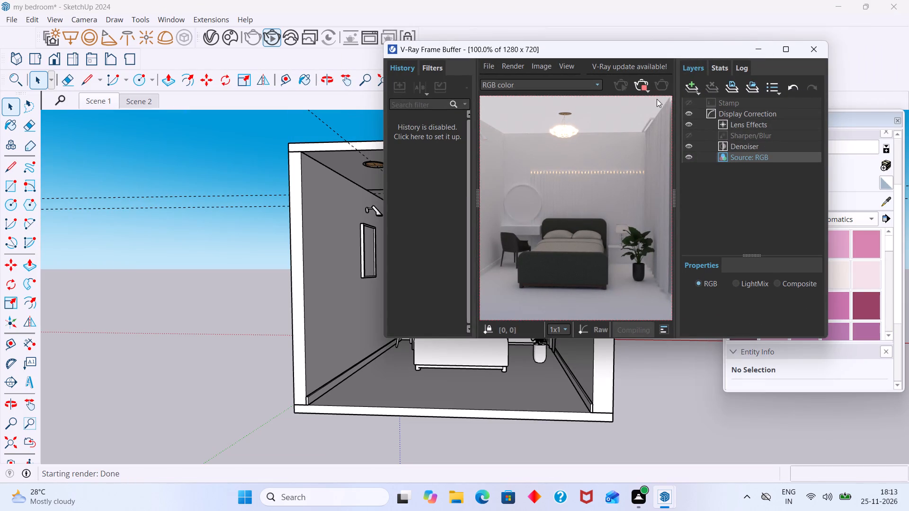
{"action": "left_click", "coordinate": [642, 85]}
{"action": "left_click", "coordinate": [819, 50]}
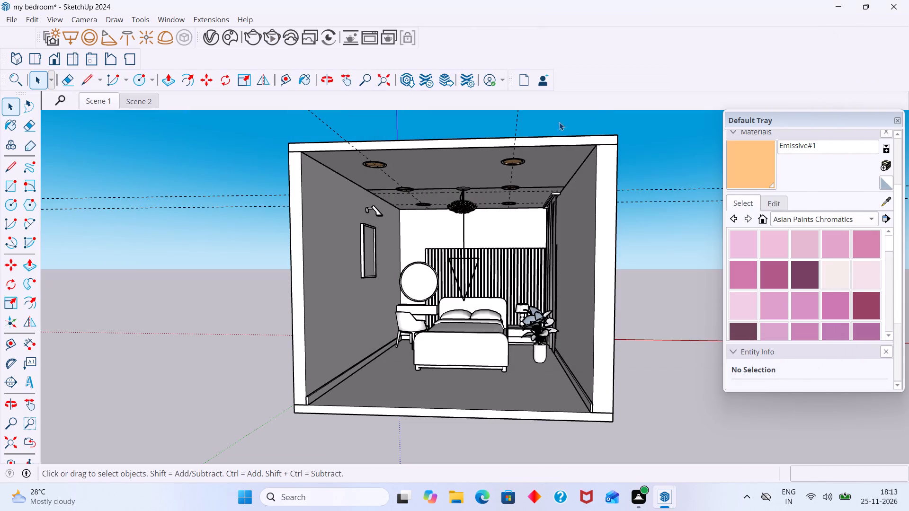
Examine the recessed ceiling lights up close and check the SunLight settings in the V-Ray Asset Editor.
{"action": "scroll", "coordinate": [406, 149], "scroll_direction": "up", "scroll_amount": 7}
{"action": "middle_click_drag", "start_coordinate": [379, 185], "coordinate": [386, 141]}
{"action": "scroll", "coordinate": [384, 148], "scroll_direction": "up", "scroll_amount": 2}
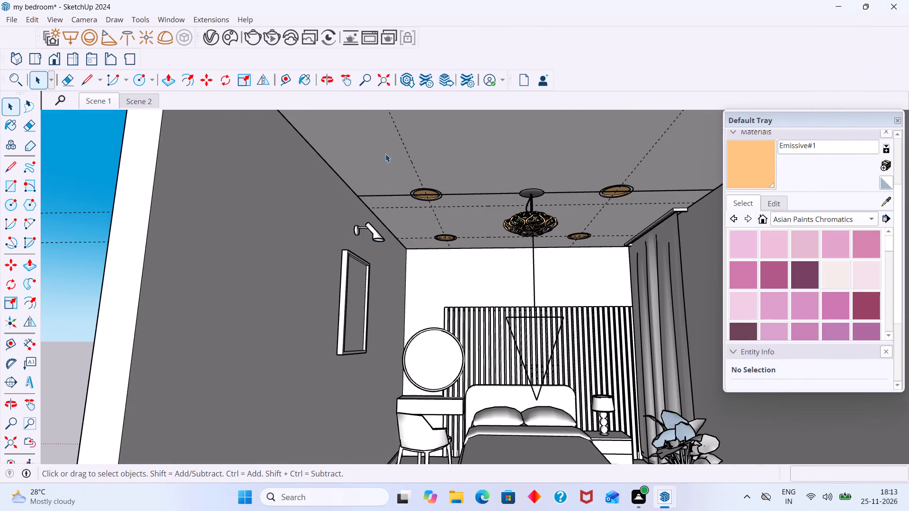
{"action": "scroll", "coordinate": [389, 156], "scroll_direction": "down", "scroll_amount": 1}
{"action": "middle_click_drag", "start_coordinate": [394, 156], "coordinate": [378, 222]}
{"action": "scroll", "coordinate": [374, 212], "scroll_direction": "up", "scroll_amount": 2}
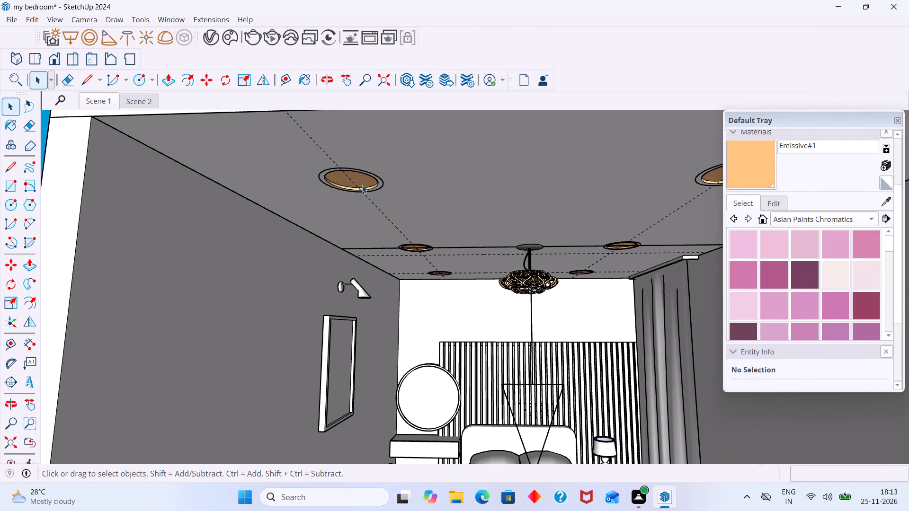
{"action": "scroll", "coordinate": [363, 179], "scroll_direction": "down", "scroll_amount": 2}
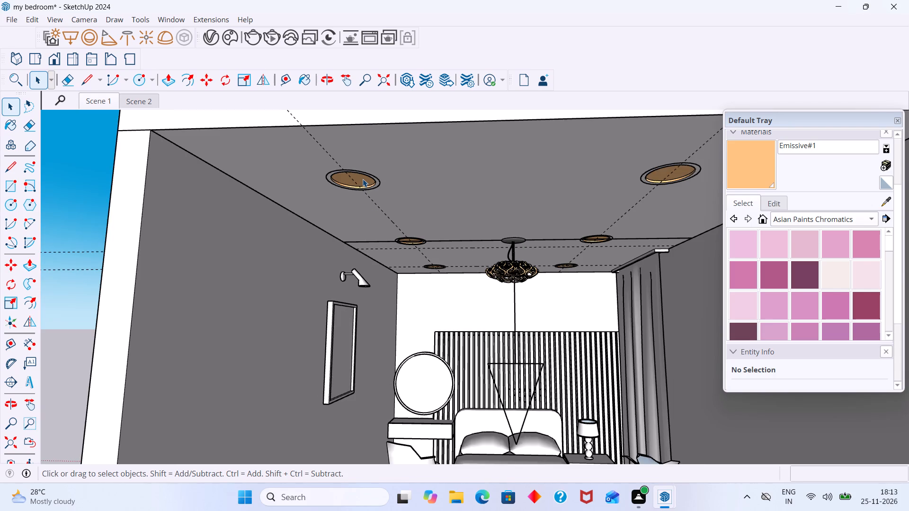
{"action": "scroll", "coordinate": [358, 178], "scroll_direction": "down", "scroll_amount": 2}
{"action": "double_click", "coordinate": [214, 40]}
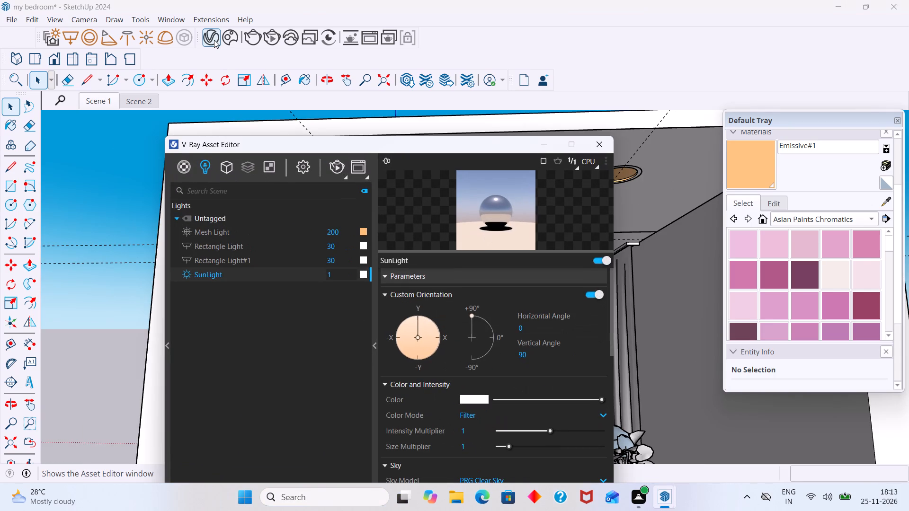
{"action": "scroll", "coordinate": [615, 178], "scroll_direction": "up", "scroll_amount": 11}
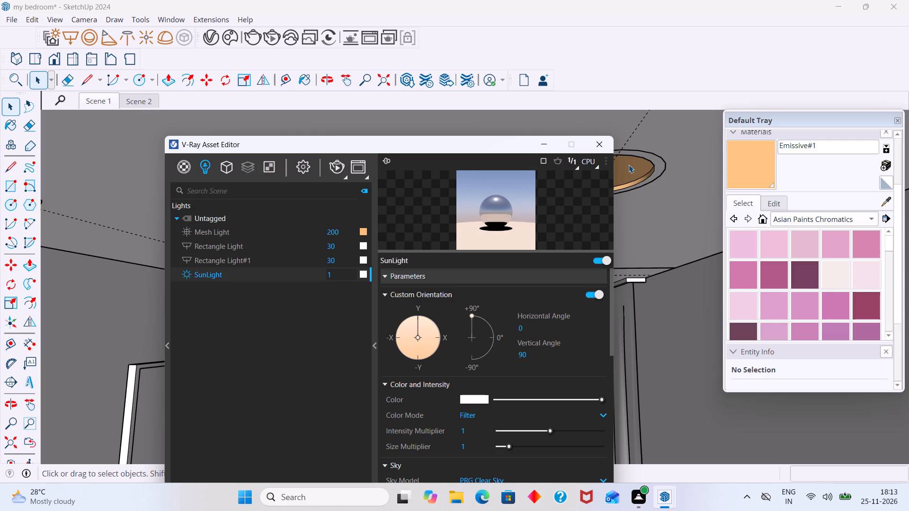
{"action": "scroll", "coordinate": [629, 165], "scroll_direction": "down", "scroll_amount": 3}
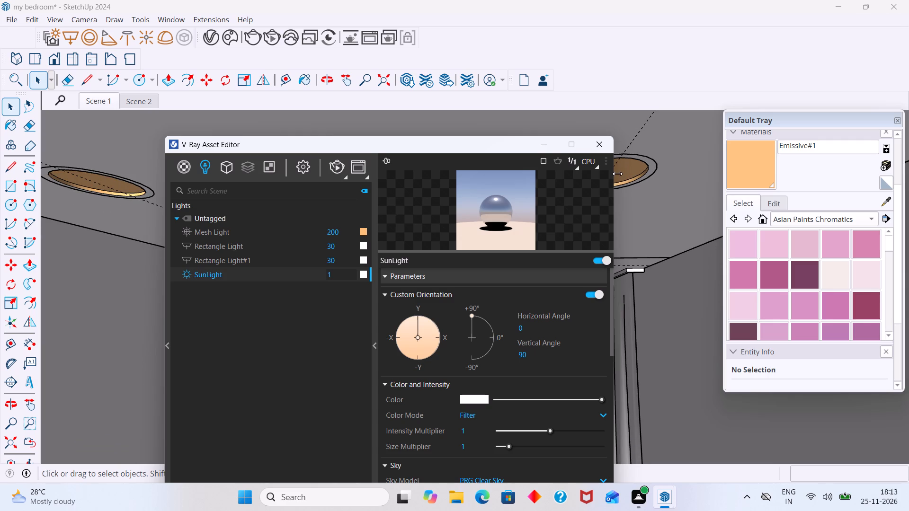
{"action": "scroll", "coordinate": [617, 177], "scroll_direction": "down", "scroll_amount": 5}
{"action": "scroll", "coordinate": [486, 157], "scroll_direction": "down", "scroll_amount": 11}
{"action": "left_click", "coordinate": [606, 145]}
{"action": "scroll", "coordinate": [546, 180], "scroll_direction": "down", "scroll_amount": 13}
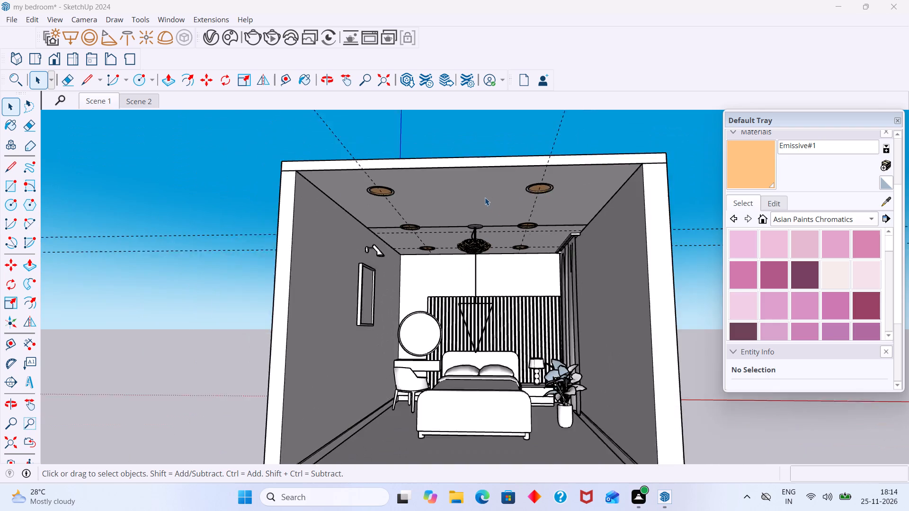
Delete the large rectangle light component that hangs below the bedroom ceiling.
{"action": "scroll", "coordinate": [385, 222], "scroll_direction": "up", "scroll_amount": 6}
{"action": "middle_click_drag", "start_coordinate": [471, 236], "coordinate": [434, 282]}
{"action": "middle_click_drag", "start_coordinate": [432, 266], "coordinate": [448, 176]}
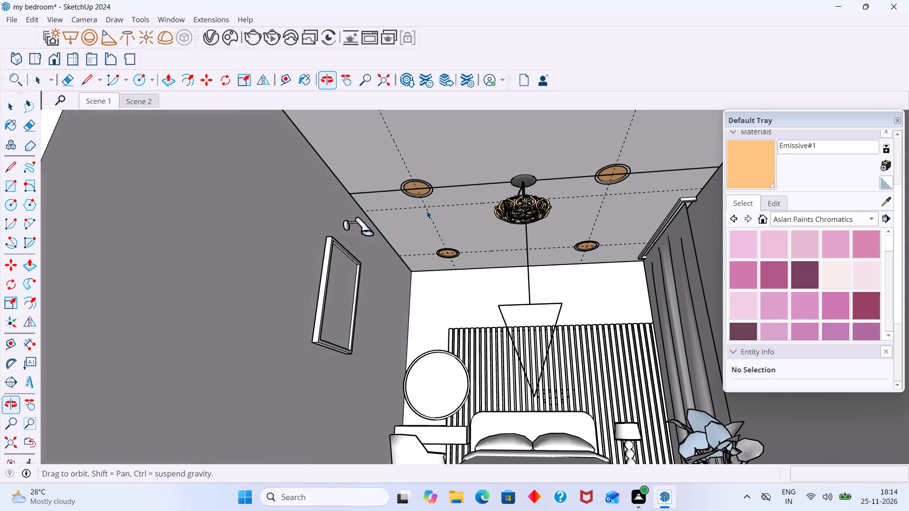
{"action": "scroll", "coordinate": [502, 224], "scroll_direction": "down", "scroll_amount": 3}
{"action": "middle_click_drag", "start_coordinate": [500, 220], "coordinate": [361, 207]}
{"action": "scroll", "coordinate": [420, 182], "scroll_direction": "down", "scroll_amount": 3}
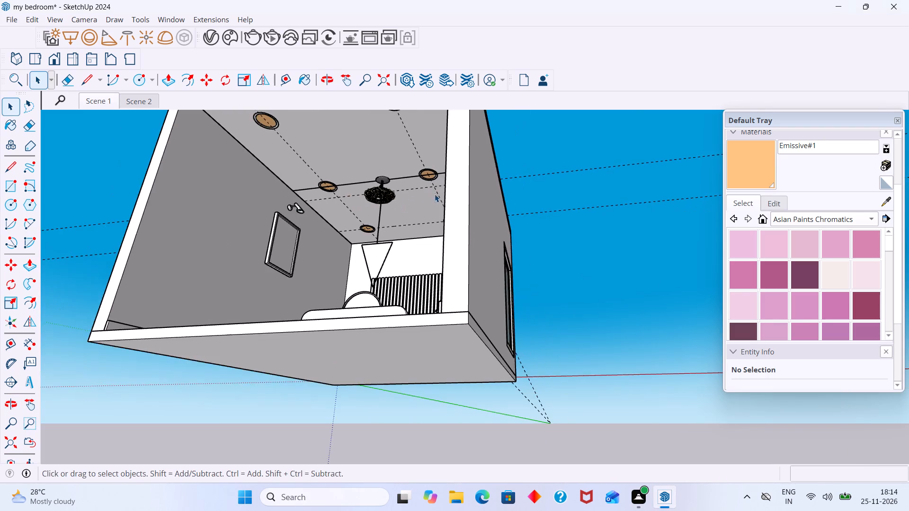
{"action": "middle_click_drag", "start_coordinate": [428, 212], "coordinate": [460, 247]}
{"action": "scroll", "coordinate": [401, 216], "scroll_direction": "up", "scroll_amount": 4}
{"action": "left_click", "coordinate": [379, 222]}
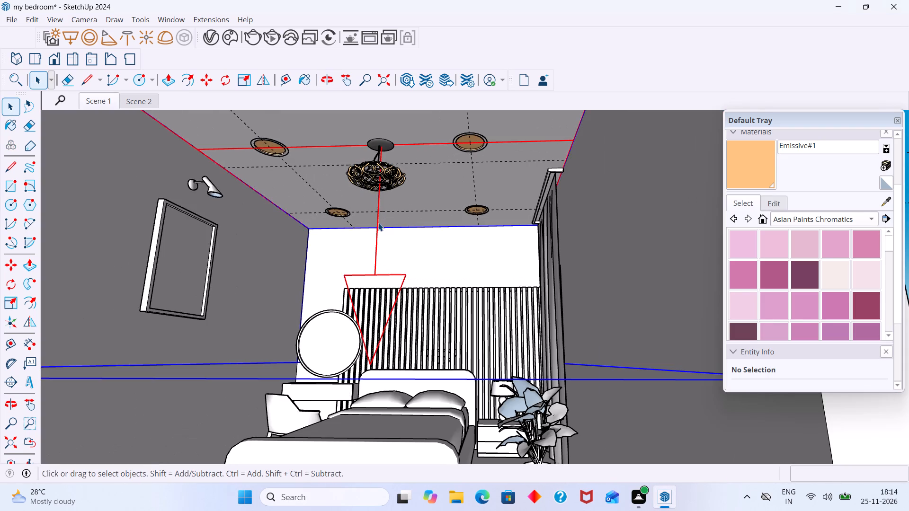
{"action": "scroll", "coordinate": [386, 220], "scroll_direction": "down", "scroll_amount": 4}
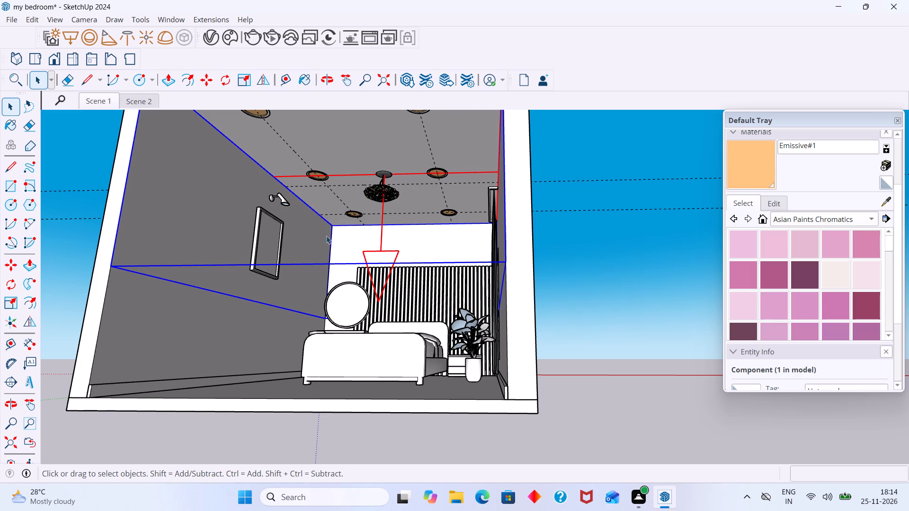
{"action": "middle_click_drag", "start_coordinate": [336, 231], "coordinate": [330, 282], "text": "shift"}
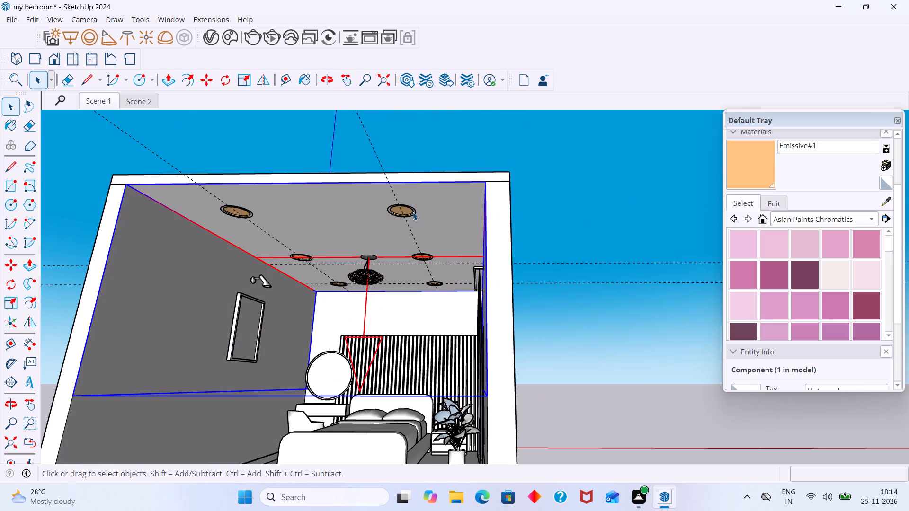
{"action": "key", "text": "Delete"}
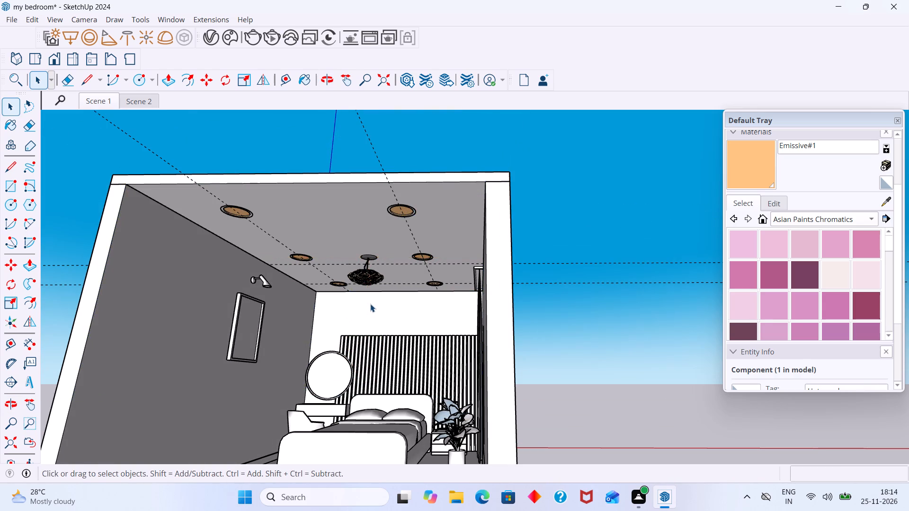
Start an interactive V-Ray render of the whole bedroom box seen from outside its open front.
{"action": "scroll", "coordinate": [371, 301], "scroll_direction": "down", "scroll_amount": 10}
{"action": "middle_click_drag", "start_coordinate": [401, 284], "coordinate": [399, 329]}
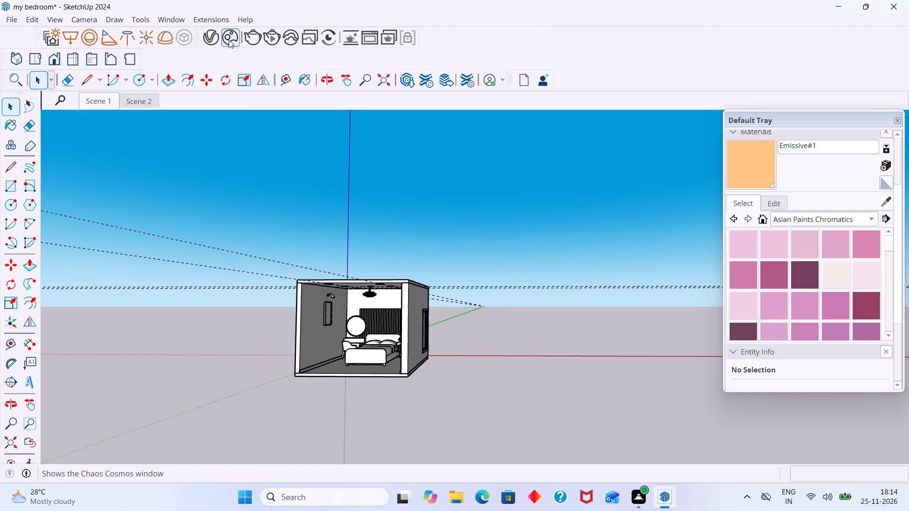
{"action": "double_click", "coordinate": [272, 35]}
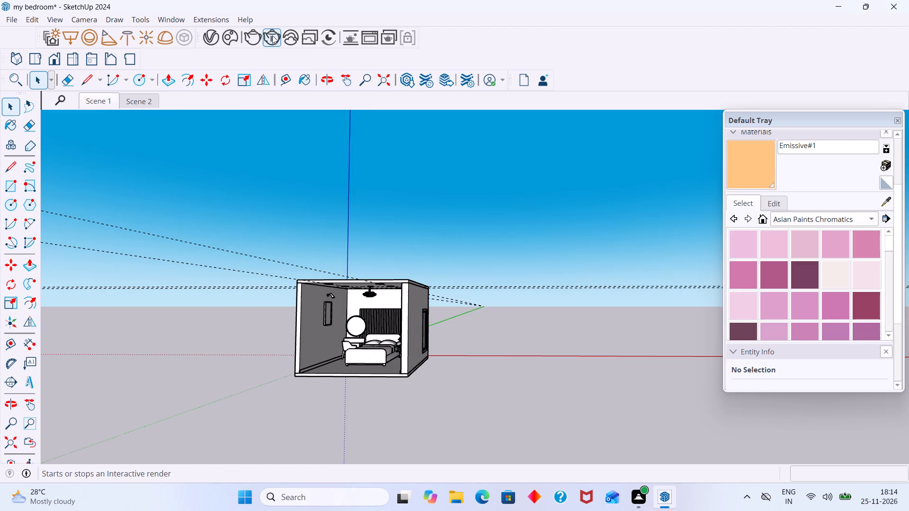
Inspect the pendant light and ceiling area up close in the interactive render, and the room as a whole.
{"action": "scroll", "coordinate": [617, 176], "scroll_direction": "down", "scroll_amount": 2}
{"action": "scroll", "coordinate": [540, 221], "scroll_direction": "up", "scroll_amount": 2}
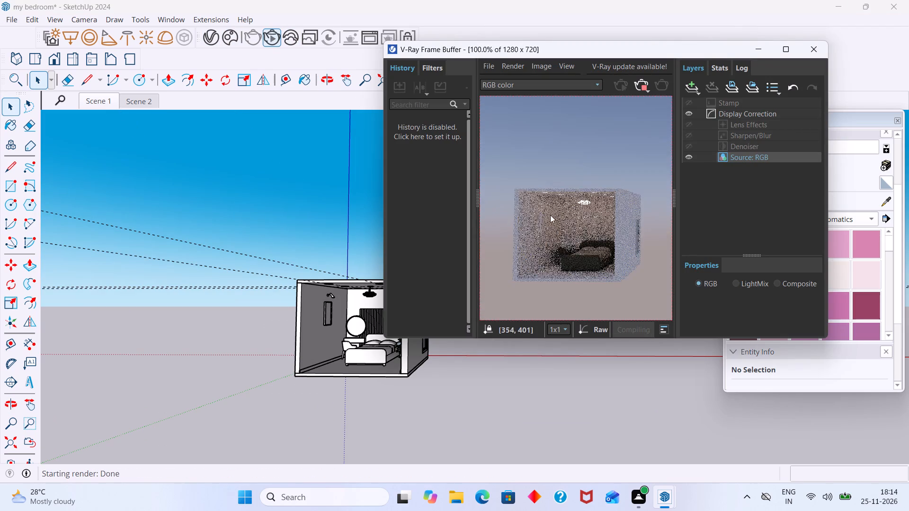
{"action": "scroll", "coordinate": [555, 206], "scroll_direction": "up", "scroll_amount": 1}
{"action": "middle_click_drag", "start_coordinate": [587, 197], "coordinate": [544, 156]}
{"action": "scroll", "coordinate": [574, 157], "scroll_direction": "up", "scroll_amount": 2}
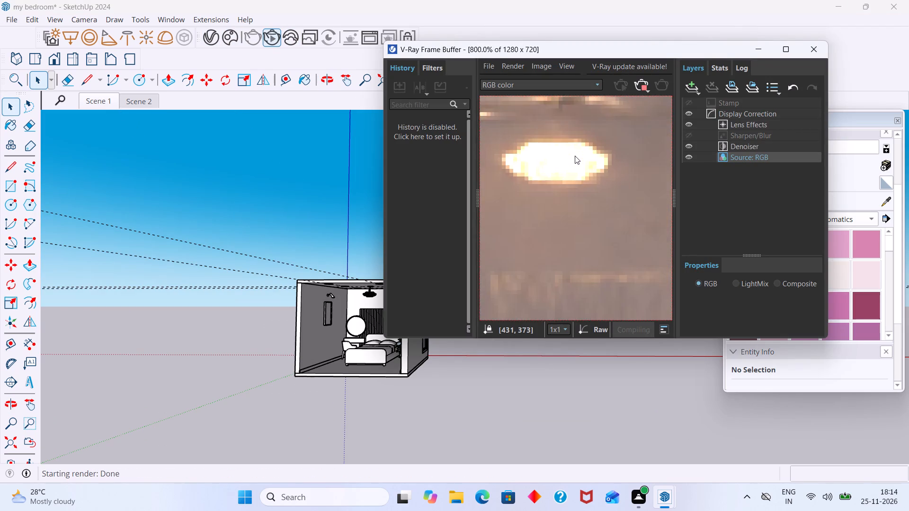
{"action": "scroll", "coordinate": [575, 155], "scroll_direction": "down", "scroll_amount": 2}
{"action": "scroll", "coordinate": [588, 200], "scroll_direction": "down", "scroll_amount": 1}
{"action": "middle_click_drag", "start_coordinate": [623, 279], "coordinate": [644, 283]}
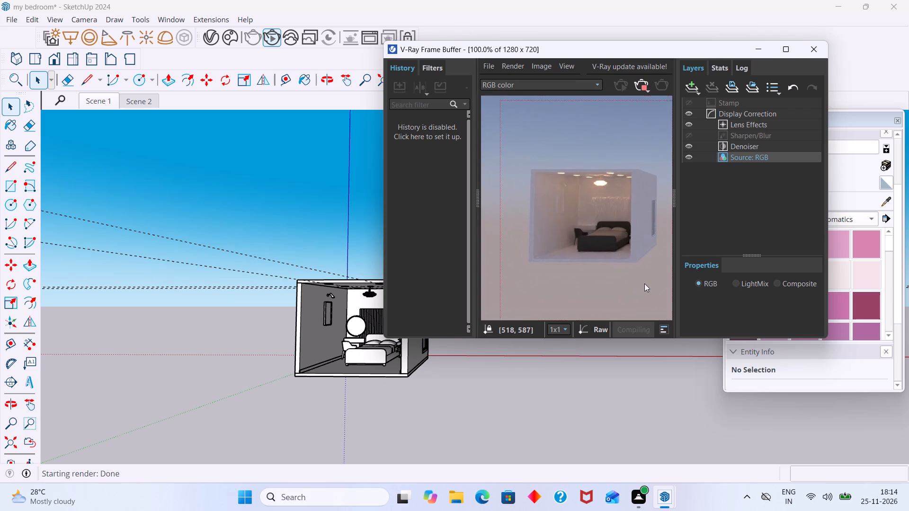
{"action": "middle_click_drag", "start_coordinate": [644, 283], "coordinate": [644, 283]}
Examine the ceiling lights, back wall and bed in the interactive render from a more frontal viewpoint.
{"action": "middle_click_drag", "start_coordinate": [473, 389], "coordinate": [554, 387]}
{"action": "scroll", "coordinate": [619, 180], "scroll_direction": "up", "scroll_amount": 1}
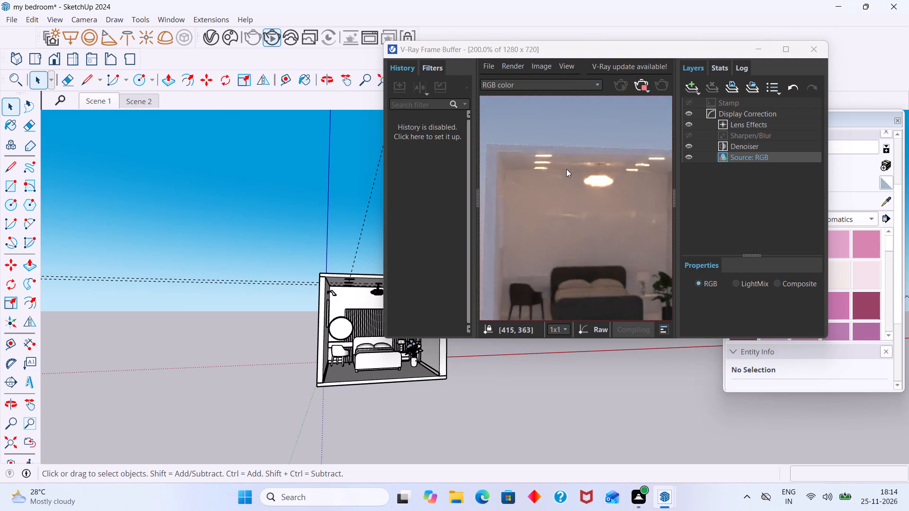
{"action": "scroll", "coordinate": [562, 165], "scroll_direction": "up", "scroll_amount": 1}
{"action": "scroll", "coordinate": [562, 165], "scroll_direction": "down", "scroll_amount": 2}
{"action": "middle_click_drag", "start_coordinate": [578, 242], "coordinate": [578, 249]}
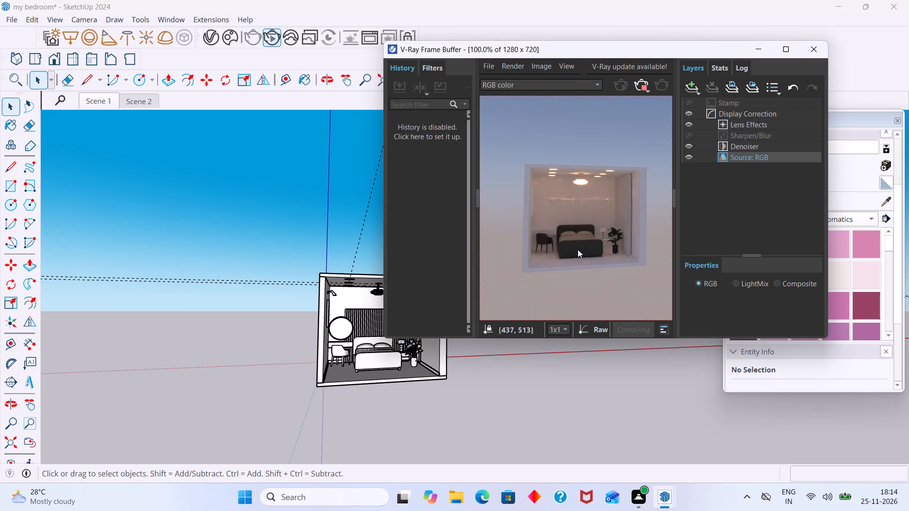
{"action": "middle_click_drag", "start_coordinate": [578, 249], "coordinate": [578, 247]}
{"action": "scroll", "coordinate": [584, 167], "scroll_direction": "up", "scroll_amount": 3}
{"action": "scroll", "coordinate": [581, 178], "scroll_direction": "down", "scroll_amount": 2}
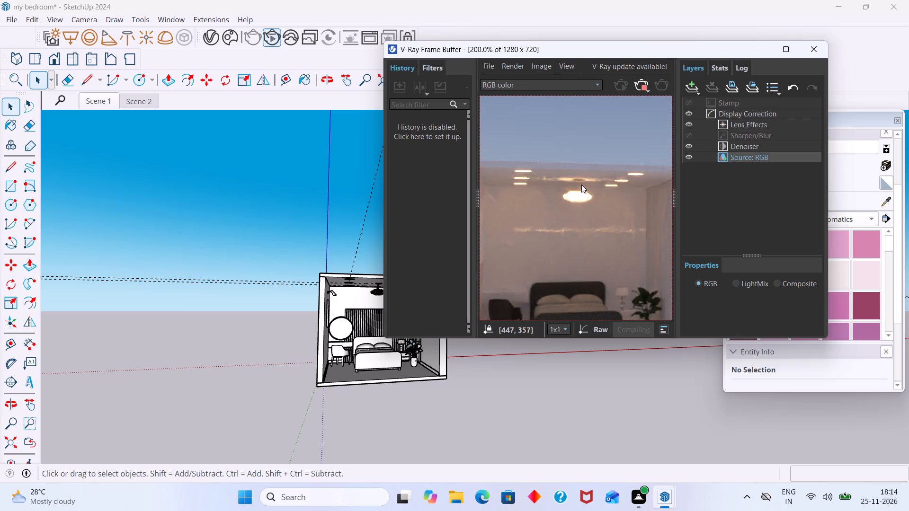
{"action": "scroll", "coordinate": [582, 188], "scroll_direction": "down", "scroll_amount": 1}
{"action": "scroll", "coordinate": [582, 196], "scroll_direction": "up", "scroll_amount": 1}
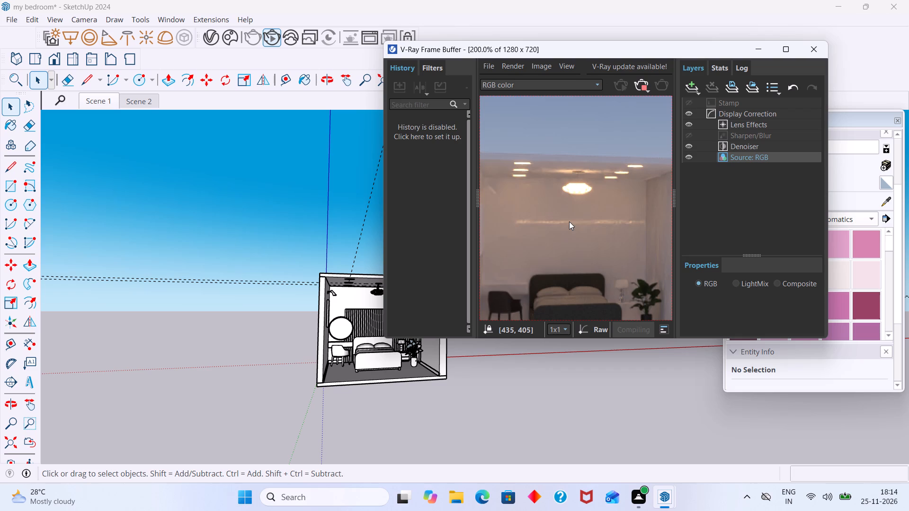
Set the SunLight's intensity to 0.2 in the V-Ray Asset Editor while the interactive render runs.
{"action": "left_click_drag", "start_coordinate": [603, 46], "coordinate": [678, 58]}
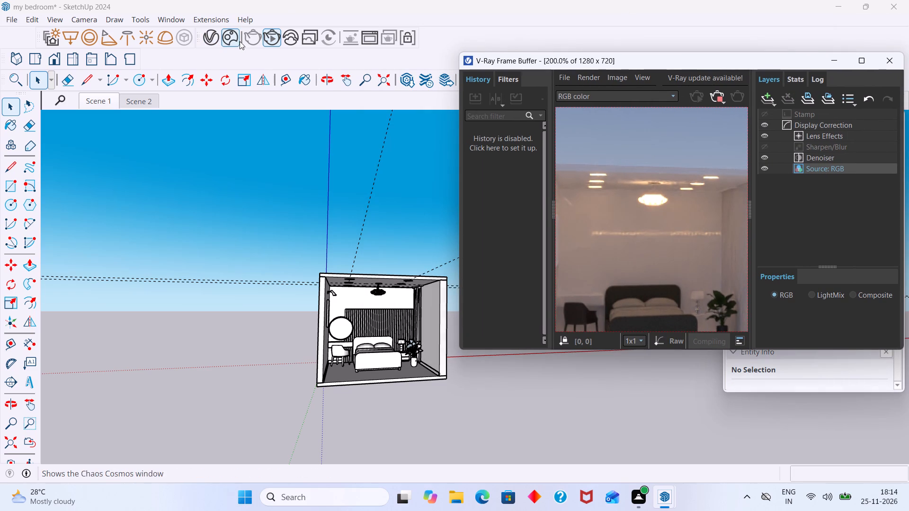
{"action": "left_click", "coordinate": [214, 40]}
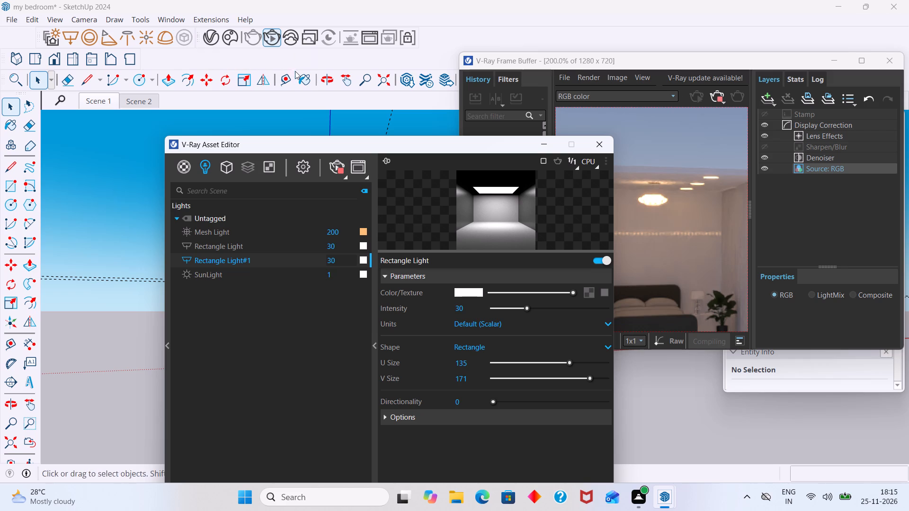
{"action": "scroll", "coordinate": [678, 189], "scroll_direction": "up", "scroll_amount": 3}
{"action": "scroll", "coordinate": [683, 190], "scroll_direction": "down", "scroll_amount": 2}
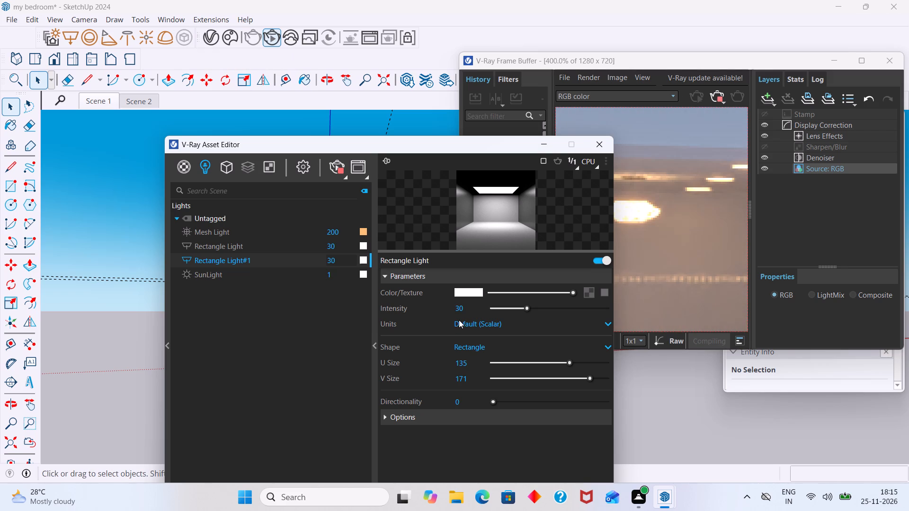
{"action": "left_click", "coordinate": [330, 234]}
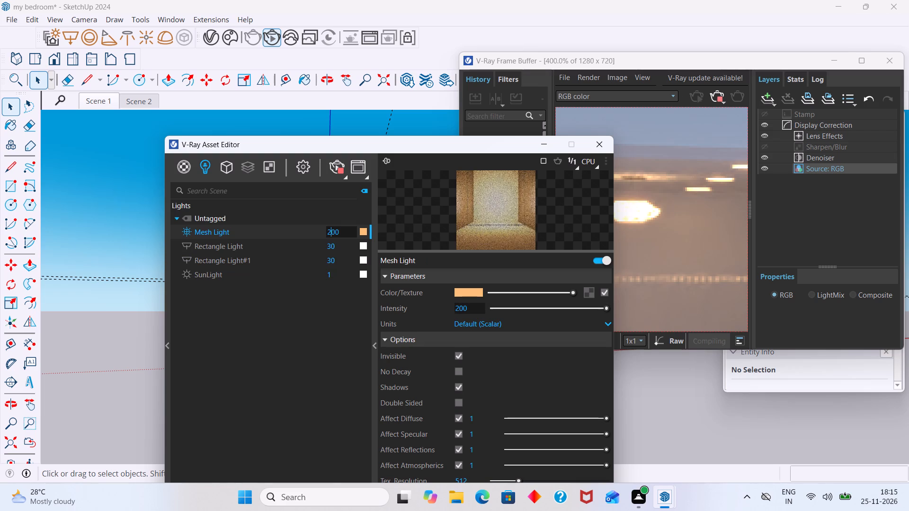
{"action": "scroll", "coordinate": [493, 308], "scroll_direction": "down", "scroll_amount": 2}
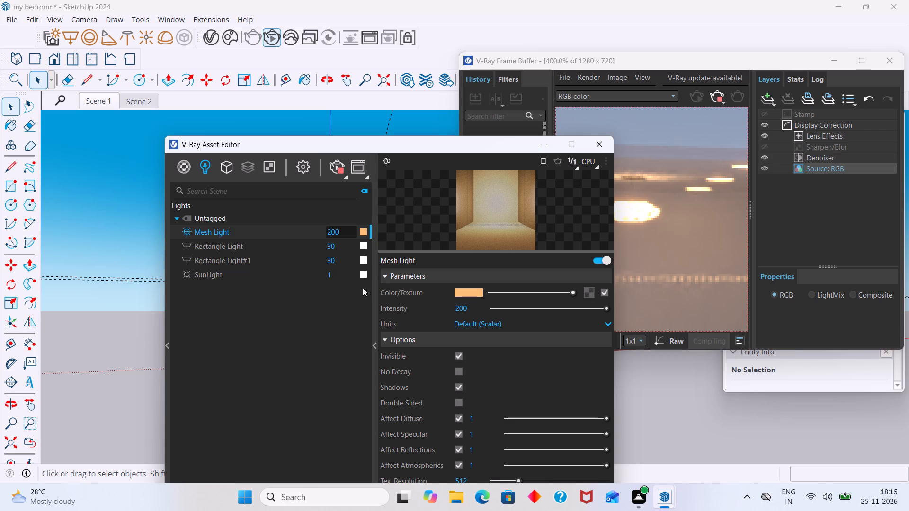
{"action": "left_click", "coordinate": [337, 273]}
{"action": "type", "text": "0.2"}
{"action": "key", "text": "Return"}
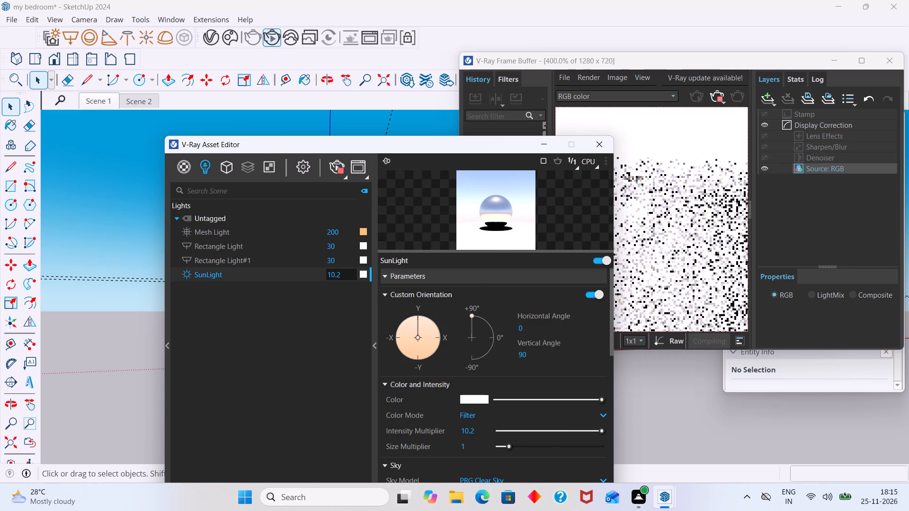
{"action": "left_click", "coordinate": [329, 268]}
{"action": "left_click", "coordinate": [330, 276]}
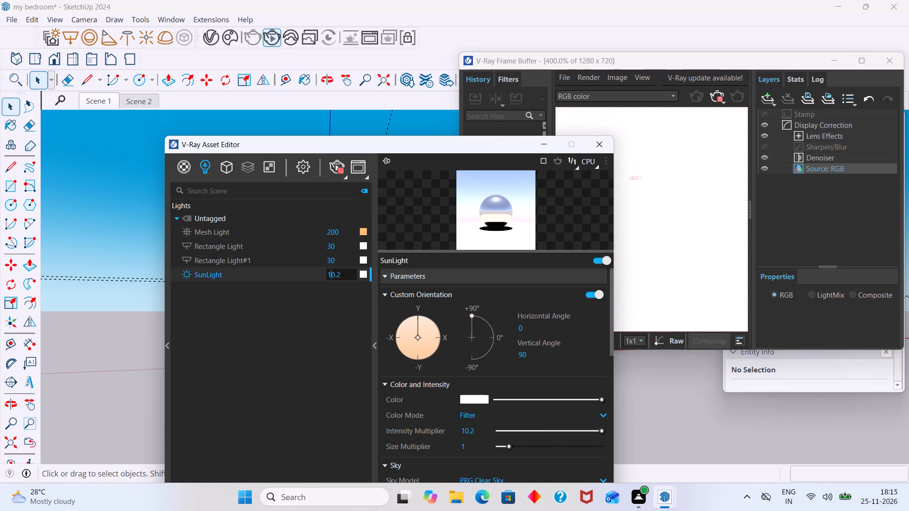
{"action": "key", "text": "BackSpace"}
{"action": "left_click", "coordinate": [140, 337]}
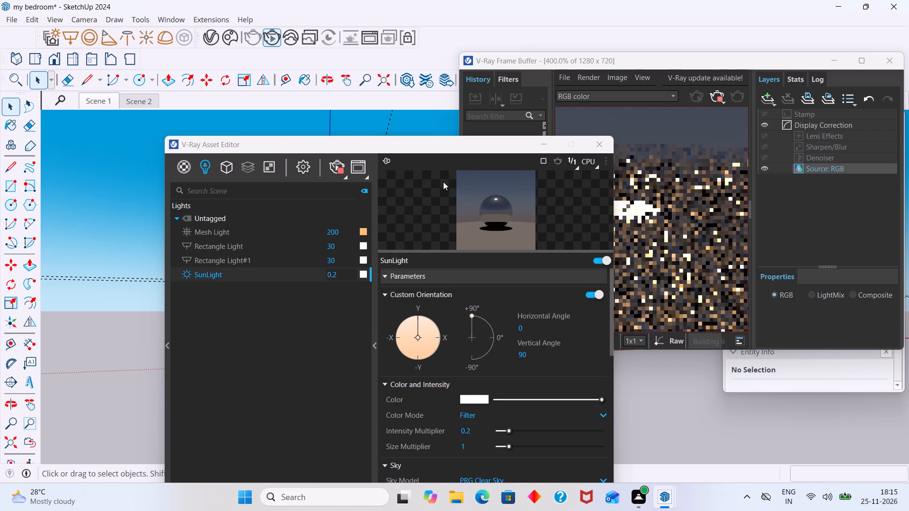
Lower the Mesh Light's intensity to 23.2 in the V-Ray Asset Editor.
{"action": "left_click_drag", "start_coordinate": [443, 148], "coordinate": [320, 159]}
{"action": "scroll", "coordinate": [590, 213], "scroll_direction": "down", "scroll_amount": 3}
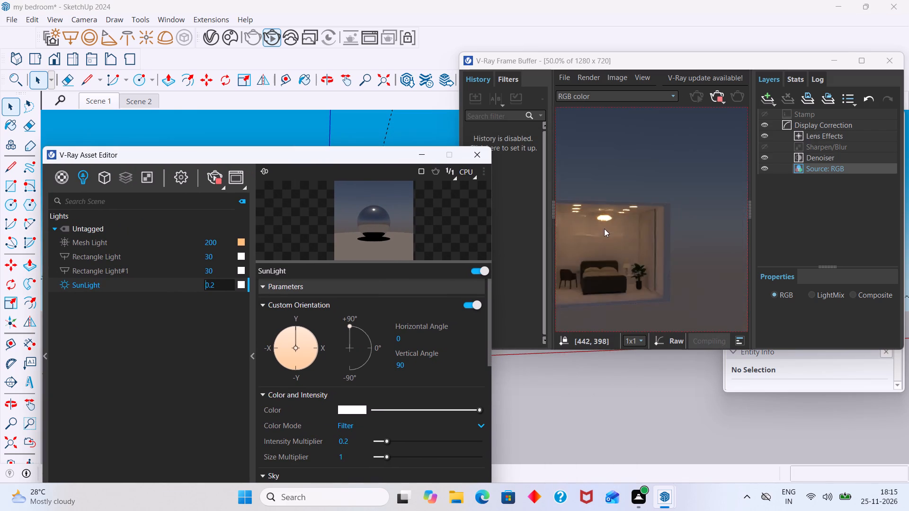
{"action": "scroll", "coordinate": [600, 236], "scroll_direction": "up", "scroll_amount": 2}
{"action": "scroll", "coordinate": [622, 185], "scroll_direction": "up", "scroll_amount": 1}
{"action": "scroll", "coordinate": [622, 185], "scroll_direction": "down", "scroll_amount": 1}
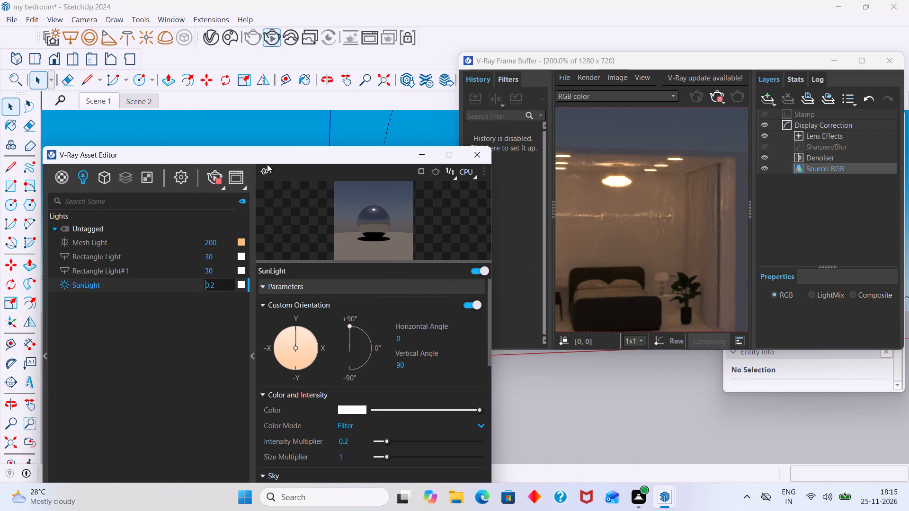
{"action": "left_click_drag", "start_coordinate": [272, 158], "coordinate": [344, 157]}
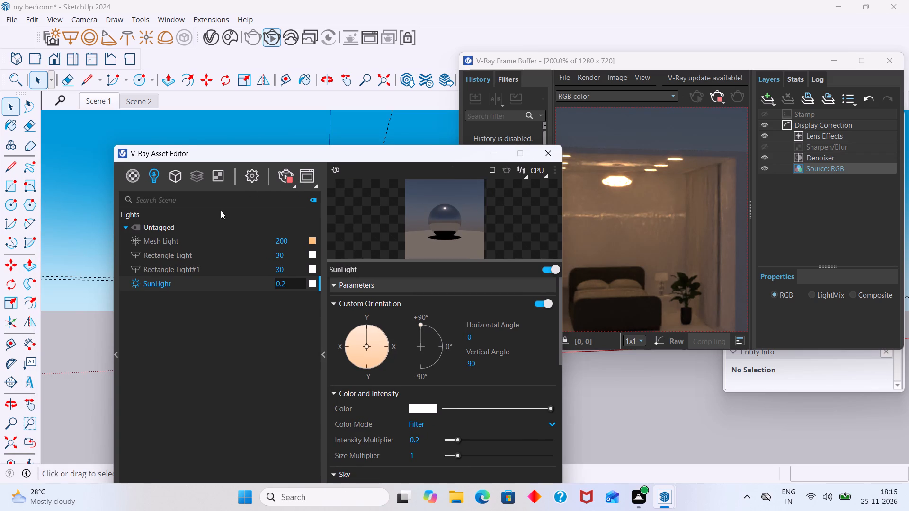
{"action": "left_click", "coordinate": [192, 242]}
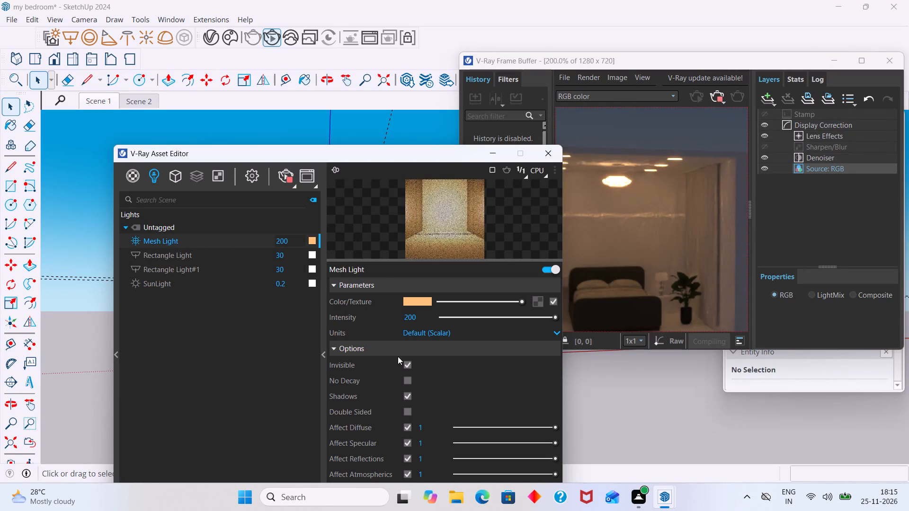
{"action": "left_click", "coordinate": [472, 316]}
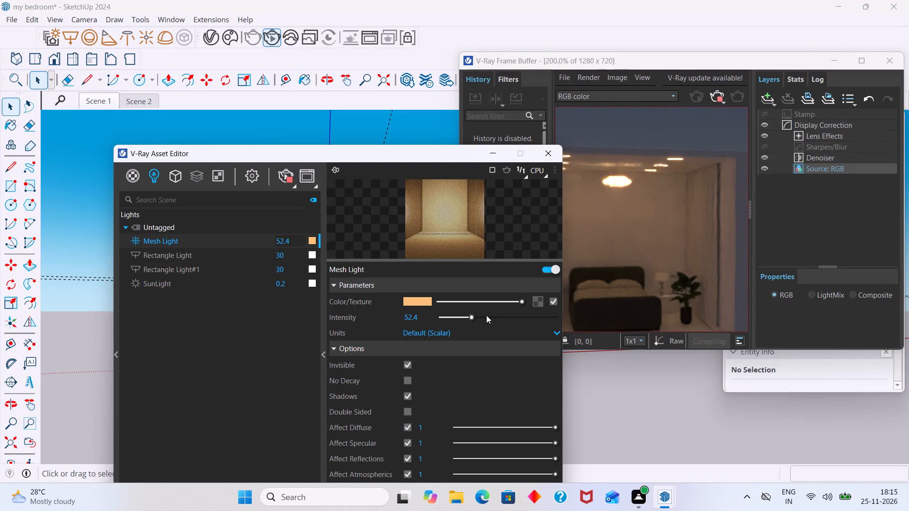
{"action": "left_click", "coordinate": [455, 316]}
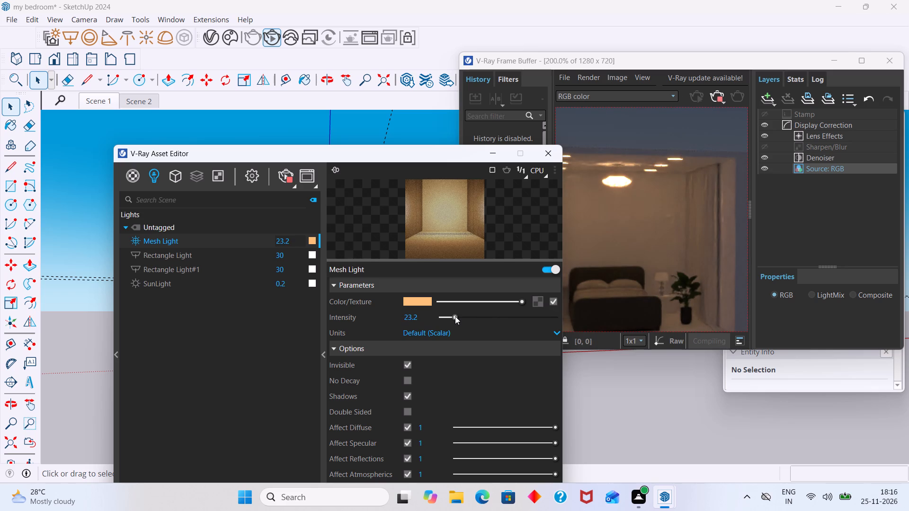
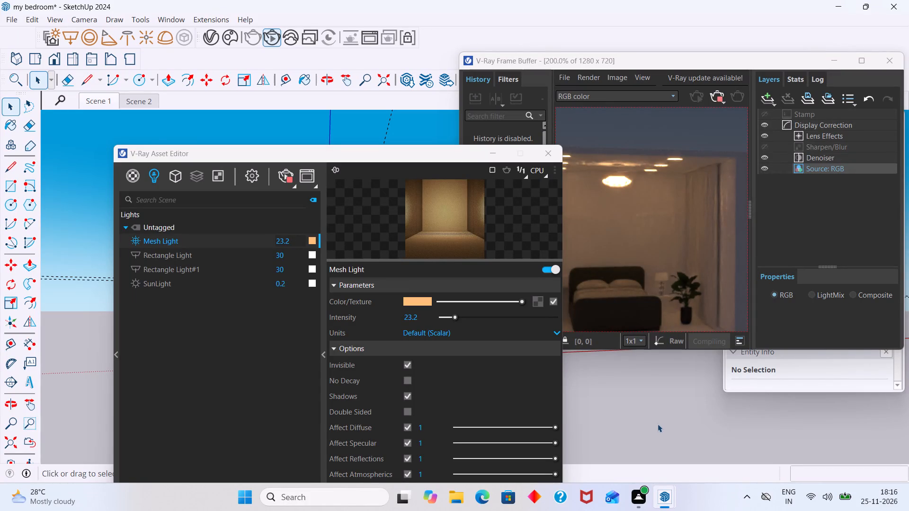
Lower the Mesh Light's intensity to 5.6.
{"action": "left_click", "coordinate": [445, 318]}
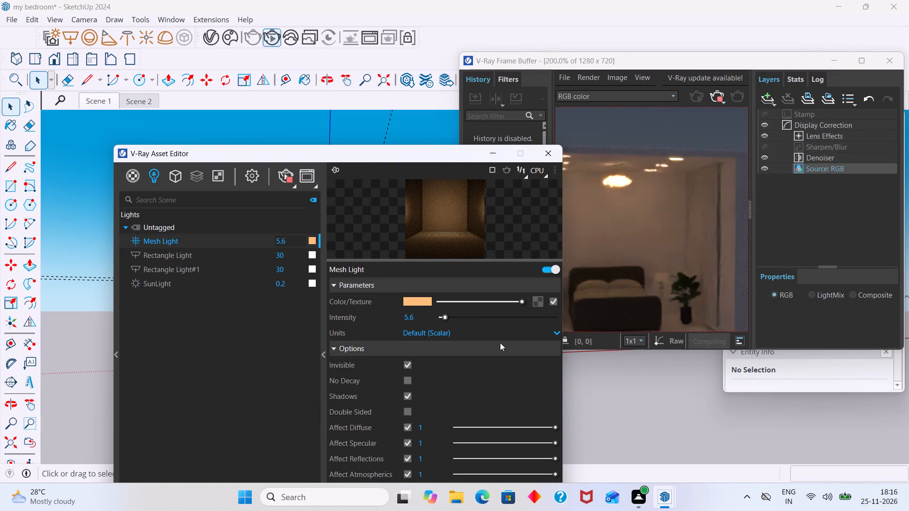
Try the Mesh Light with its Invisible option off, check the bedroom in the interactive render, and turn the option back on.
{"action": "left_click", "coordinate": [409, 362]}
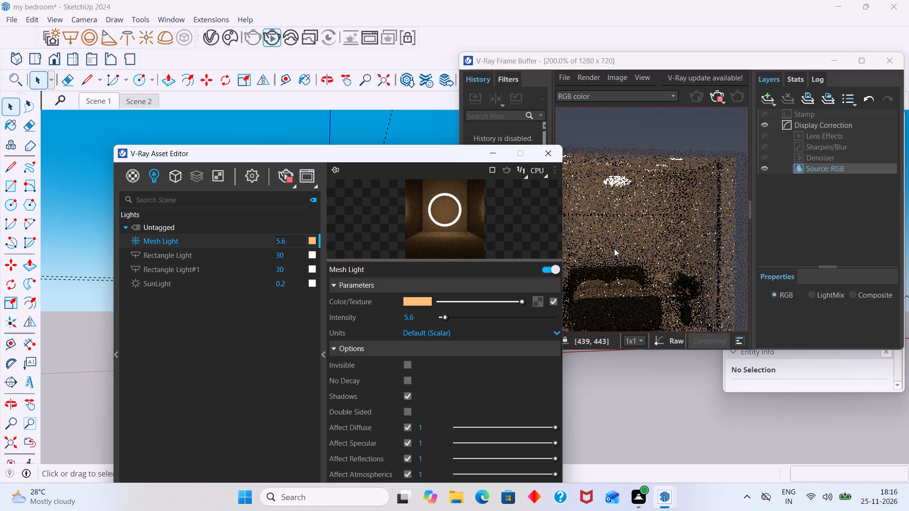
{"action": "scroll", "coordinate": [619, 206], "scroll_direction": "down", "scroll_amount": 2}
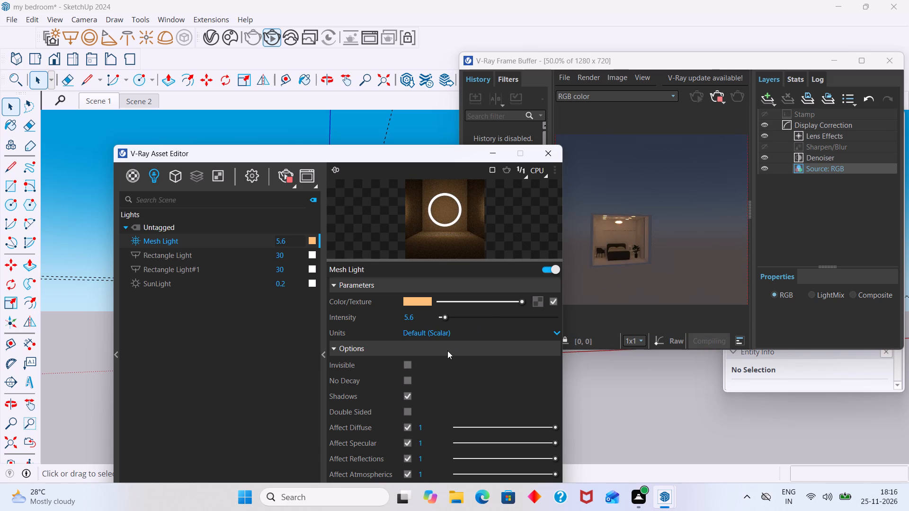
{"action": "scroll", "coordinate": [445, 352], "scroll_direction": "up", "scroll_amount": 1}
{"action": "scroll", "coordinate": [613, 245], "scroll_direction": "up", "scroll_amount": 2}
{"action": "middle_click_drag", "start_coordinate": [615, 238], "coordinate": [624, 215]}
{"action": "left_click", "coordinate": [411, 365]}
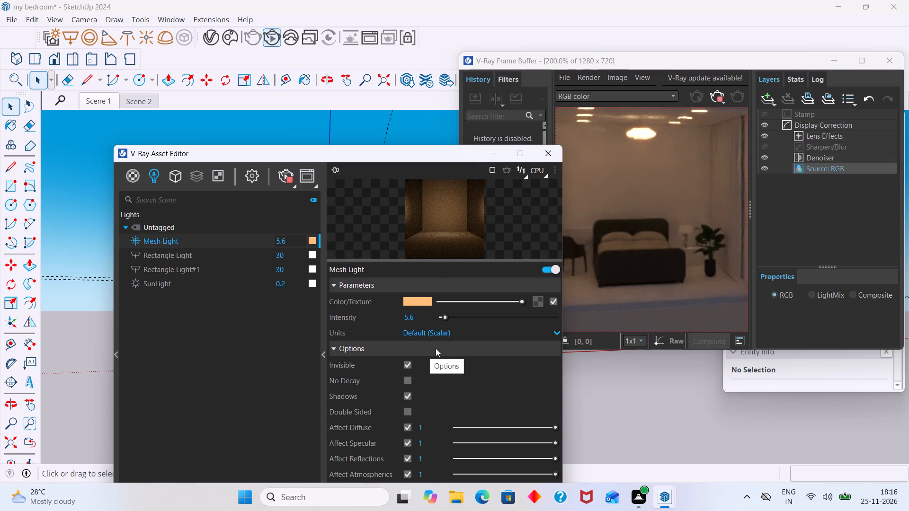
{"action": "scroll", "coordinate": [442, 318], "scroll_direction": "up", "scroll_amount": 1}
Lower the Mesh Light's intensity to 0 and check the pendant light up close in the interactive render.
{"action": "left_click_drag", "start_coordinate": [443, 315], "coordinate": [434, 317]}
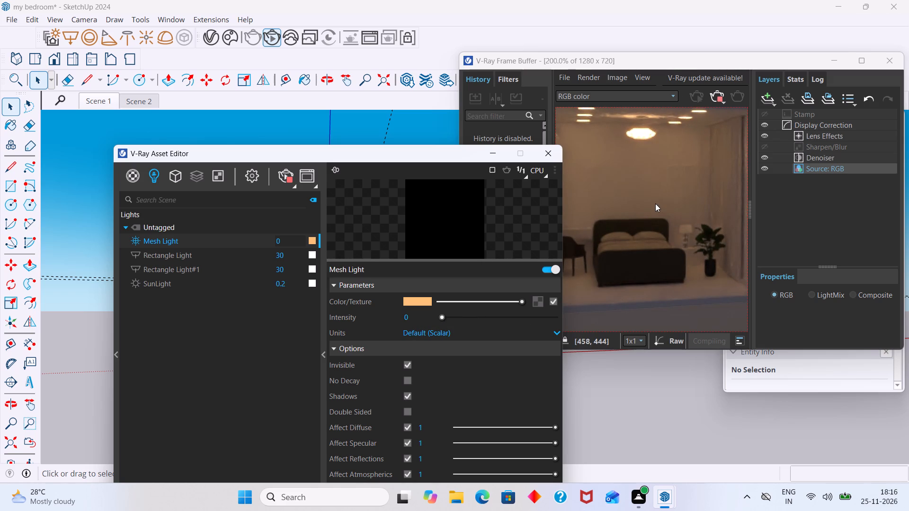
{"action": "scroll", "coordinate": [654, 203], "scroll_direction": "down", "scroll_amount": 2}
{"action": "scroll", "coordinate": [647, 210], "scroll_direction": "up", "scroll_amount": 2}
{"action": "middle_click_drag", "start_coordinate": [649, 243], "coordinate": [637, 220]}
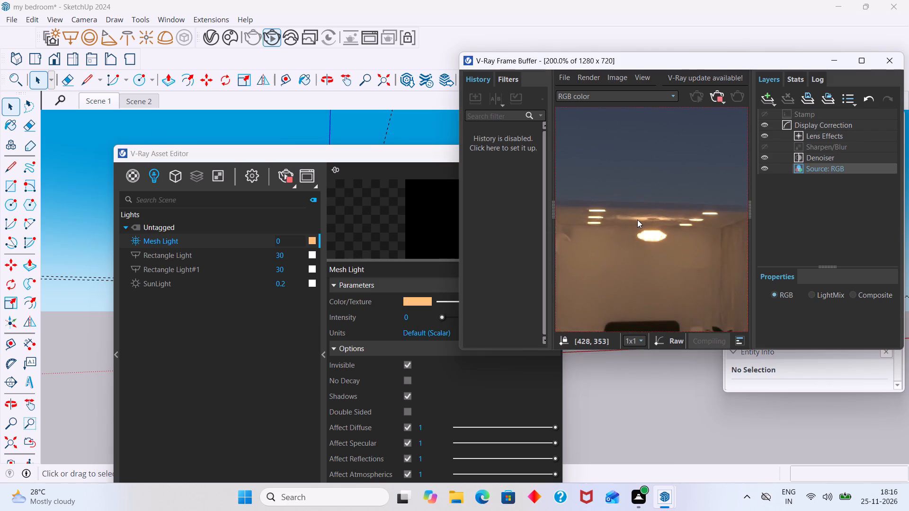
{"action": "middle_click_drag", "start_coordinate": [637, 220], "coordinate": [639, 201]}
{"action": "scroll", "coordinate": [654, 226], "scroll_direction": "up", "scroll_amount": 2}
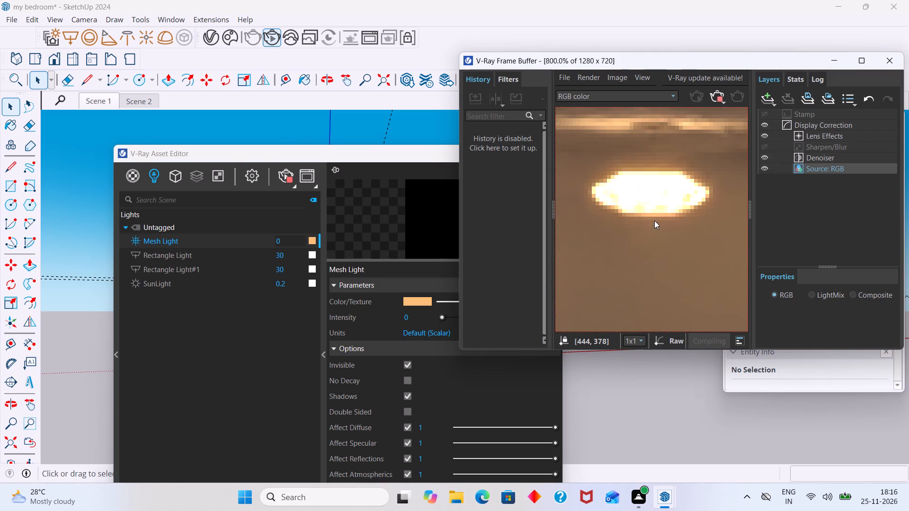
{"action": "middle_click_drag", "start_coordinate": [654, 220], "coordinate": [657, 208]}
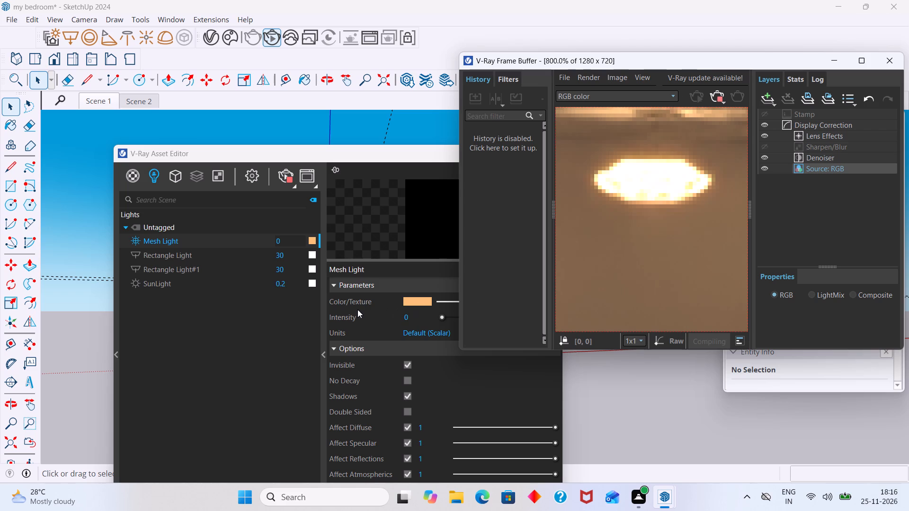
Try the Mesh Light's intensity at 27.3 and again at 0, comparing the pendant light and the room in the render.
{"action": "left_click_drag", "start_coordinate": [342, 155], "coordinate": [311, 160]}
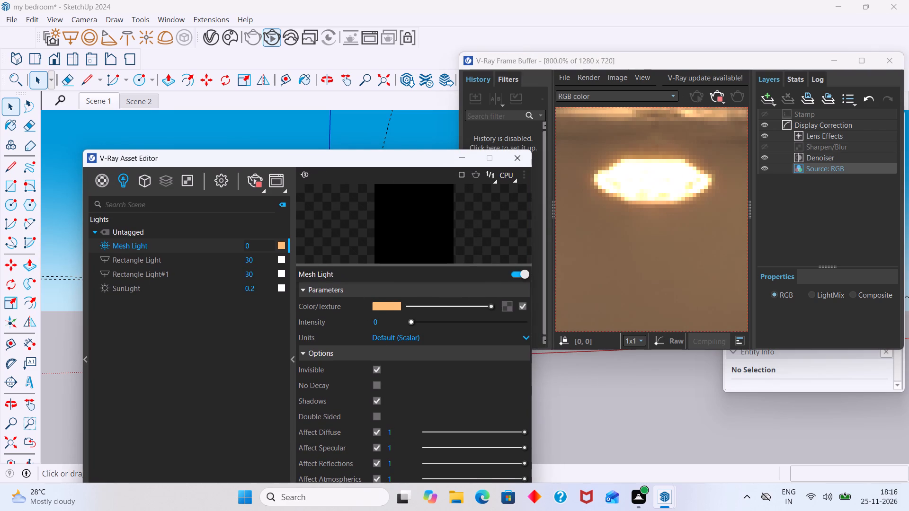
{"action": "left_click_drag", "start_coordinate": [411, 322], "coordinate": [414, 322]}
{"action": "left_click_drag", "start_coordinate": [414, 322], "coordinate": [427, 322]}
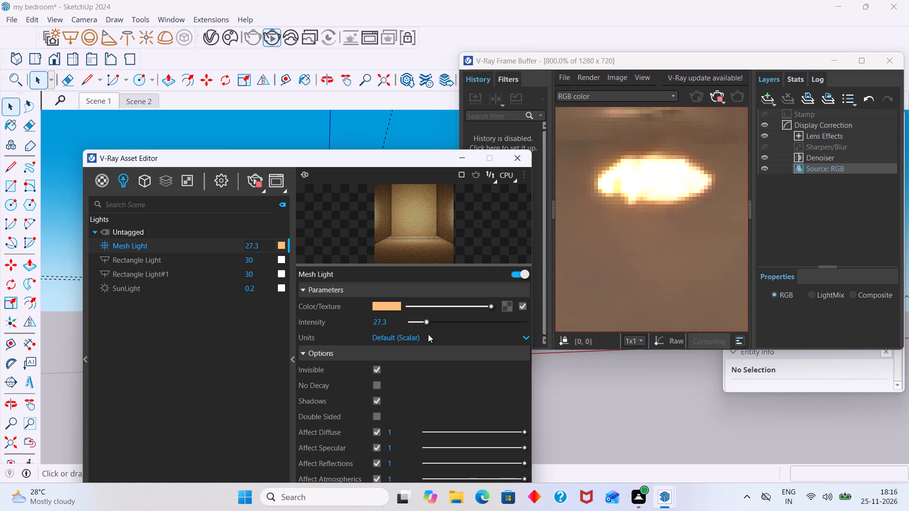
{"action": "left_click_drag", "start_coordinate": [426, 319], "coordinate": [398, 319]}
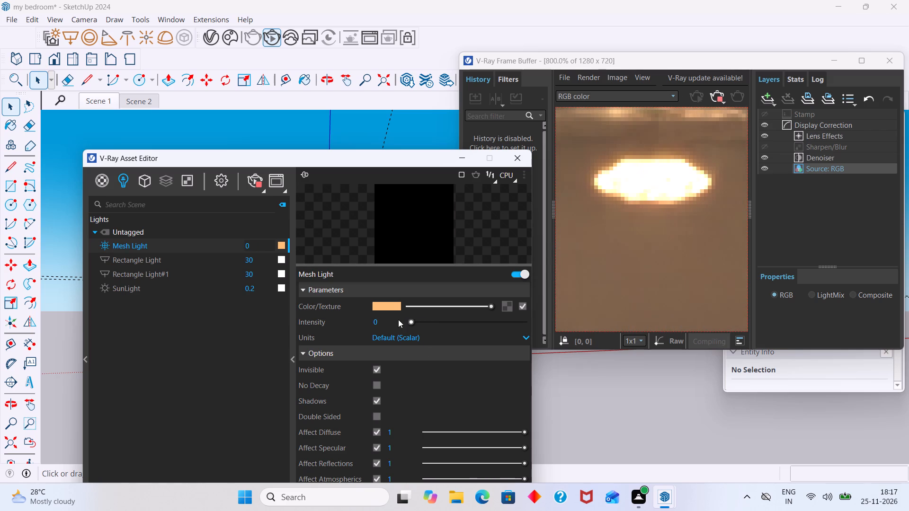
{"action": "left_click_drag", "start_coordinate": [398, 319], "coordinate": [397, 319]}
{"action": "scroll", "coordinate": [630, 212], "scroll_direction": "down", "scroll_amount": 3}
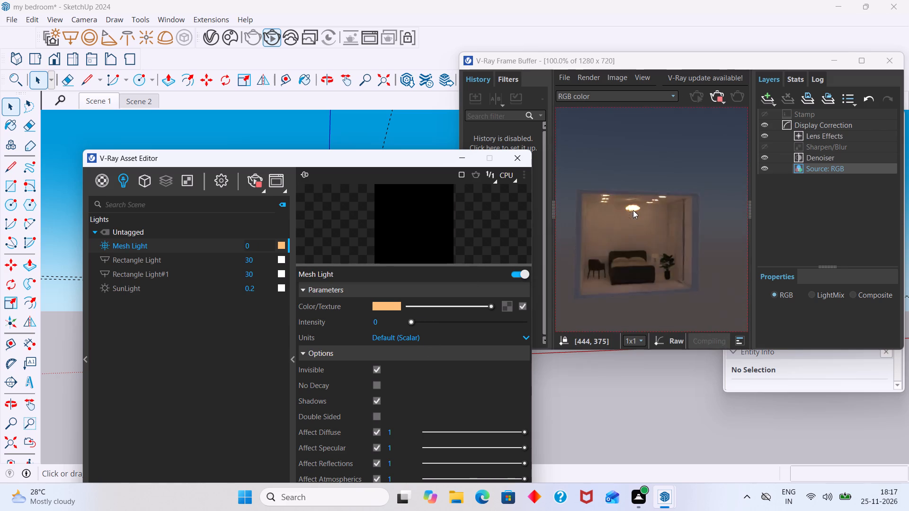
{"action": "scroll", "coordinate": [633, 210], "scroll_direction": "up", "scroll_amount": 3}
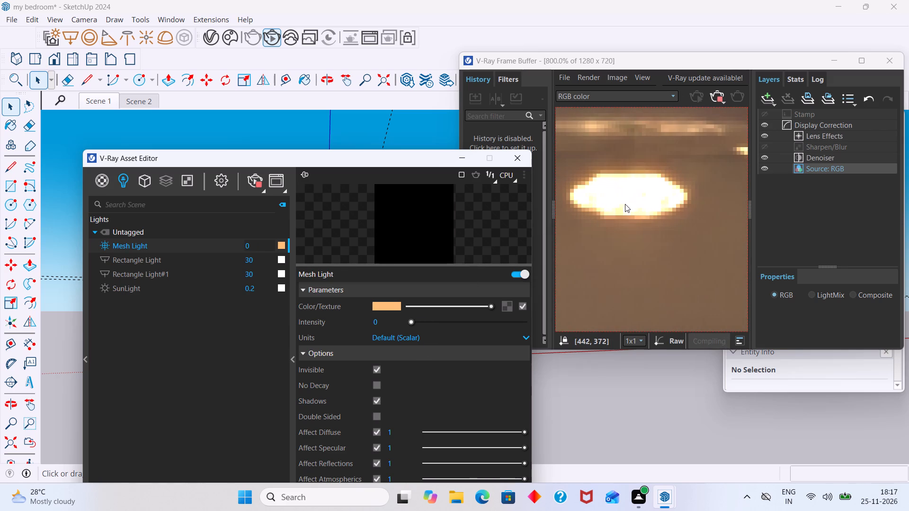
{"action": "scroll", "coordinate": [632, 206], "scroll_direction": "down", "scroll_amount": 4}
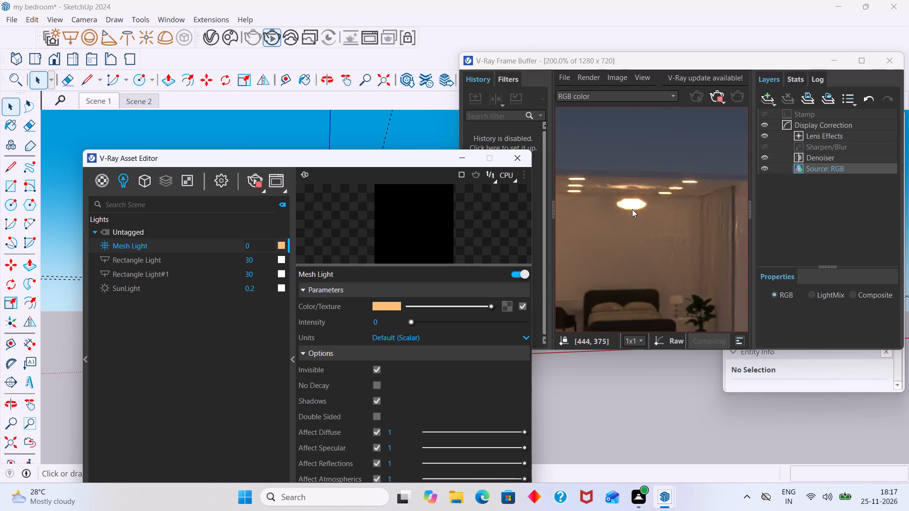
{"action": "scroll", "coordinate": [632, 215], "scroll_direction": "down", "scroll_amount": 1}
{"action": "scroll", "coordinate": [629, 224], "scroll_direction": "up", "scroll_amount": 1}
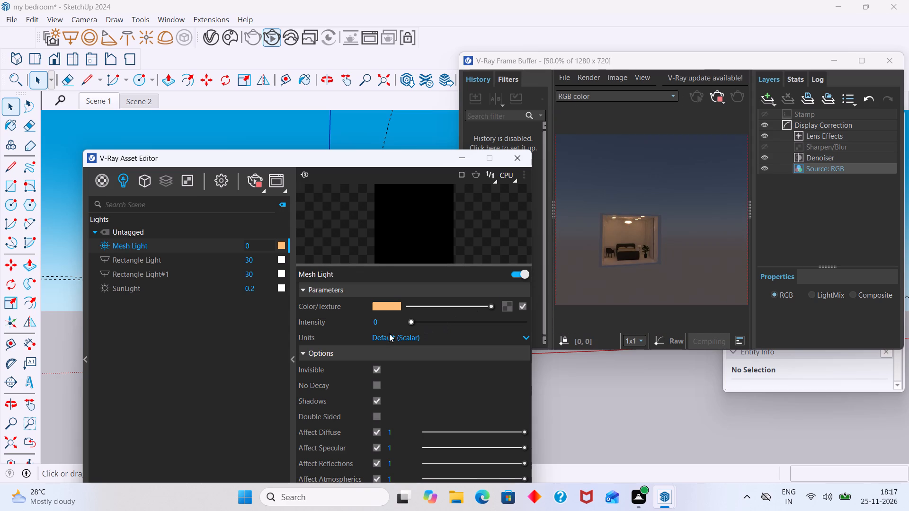
Raise the Mesh Light's intensity to 200.
{"action": "left_click_drag", "start_coordinate": [412, 321], "coordinate": [445, 324]}
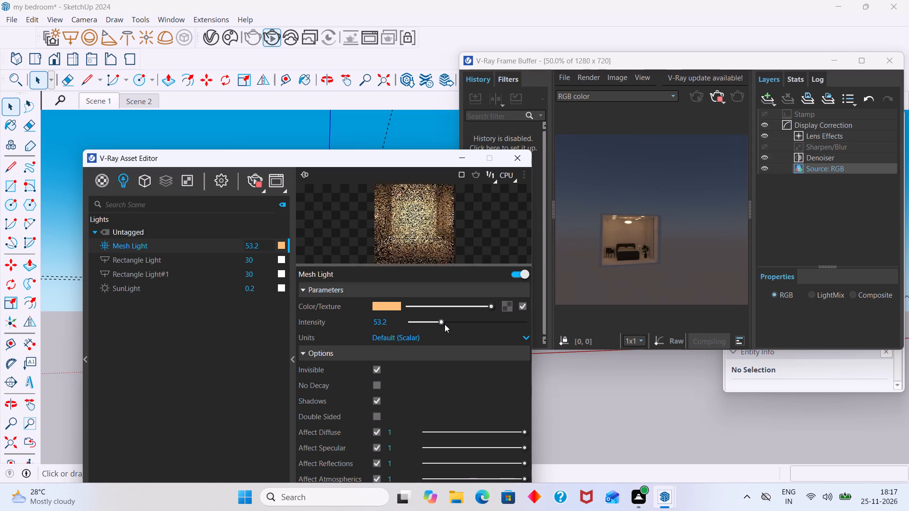
{"action": "left_click_drag", "start_coordinate": [445, 324], "coordinate": [456, 326]}
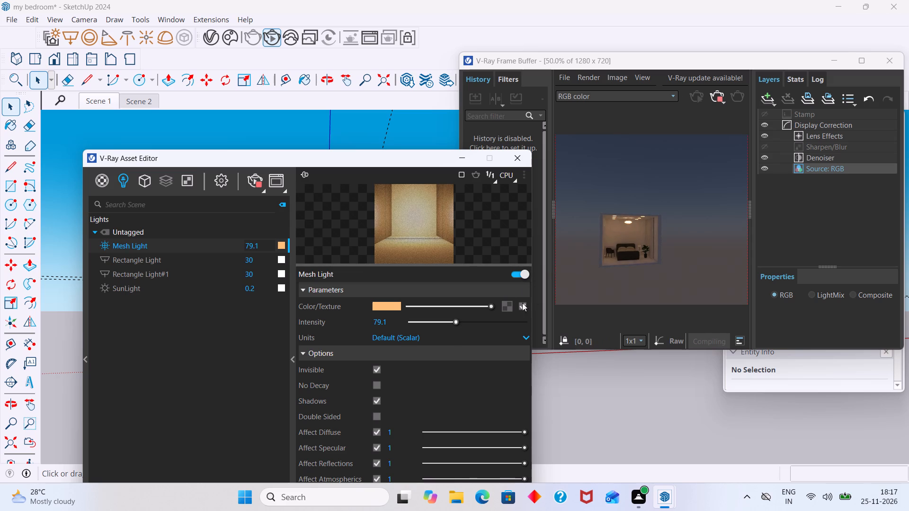
{"action": "left_click_drag", "start_coordinate": [459, 319], "coordinate": [526, 314]}
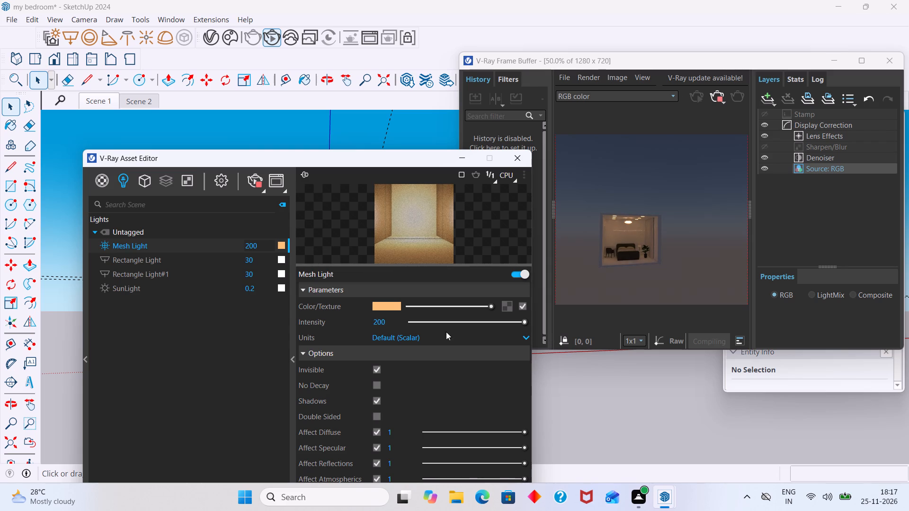
Open the Emissive#1 material in the V-Ray Asset Editor, lower its emissive intensity to 1.8, and check the pendant light in the render.
{"action": "left_click", "coordinate": [104, 184]}
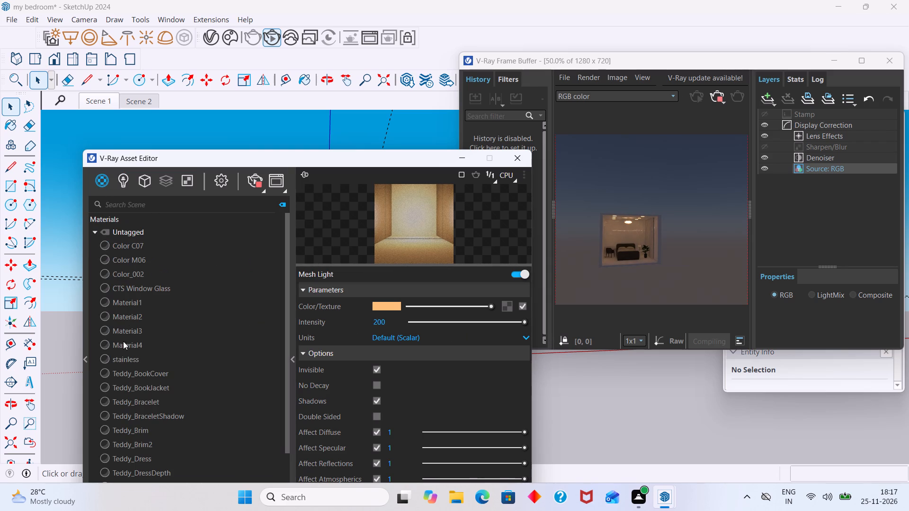
{"action": "scroll", "coordinate": [146, 374], "scroll_direction": "down", "scroll_amount": 2}
{"action": "scroll", "coordinate": [144, 383], "scroll_direction": "up", "scroll_amount": 1}
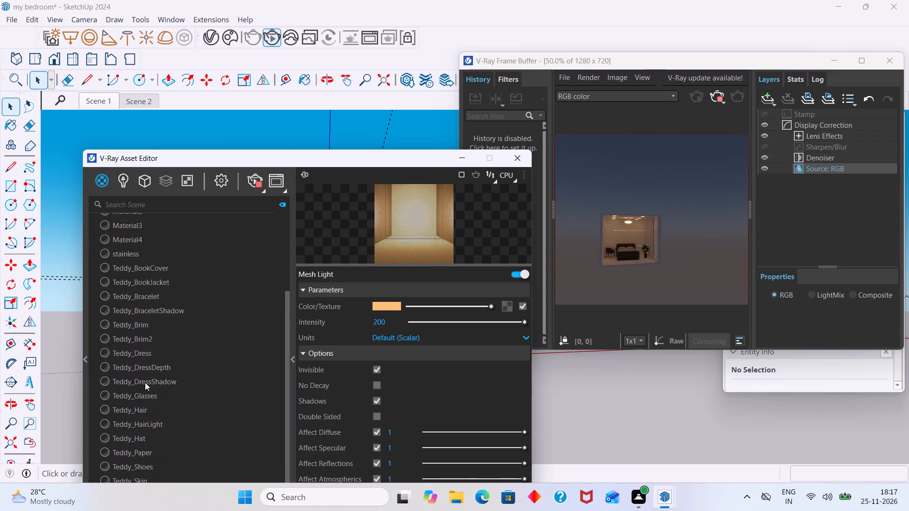
{"action": "scroll", "coordinate": [132, 278], "scroll_direction": "up", "scroll_amount": 4}
{"action": "scroll", "coordinate": [134, 280], "scroll_direction": "down", "scroll_amount": 8}
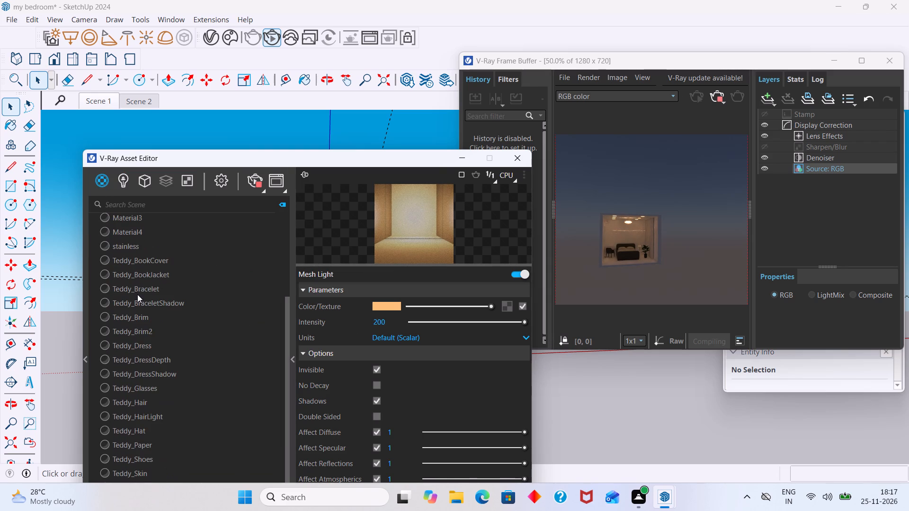
{"action": "scroll", "coordinate": [146, 389], "scroll_direction": "down", "scroll_amount": 3}
{"action": "left_click_drag", "start_coordinate": [220, 157], "coordinate": [227, 48]}
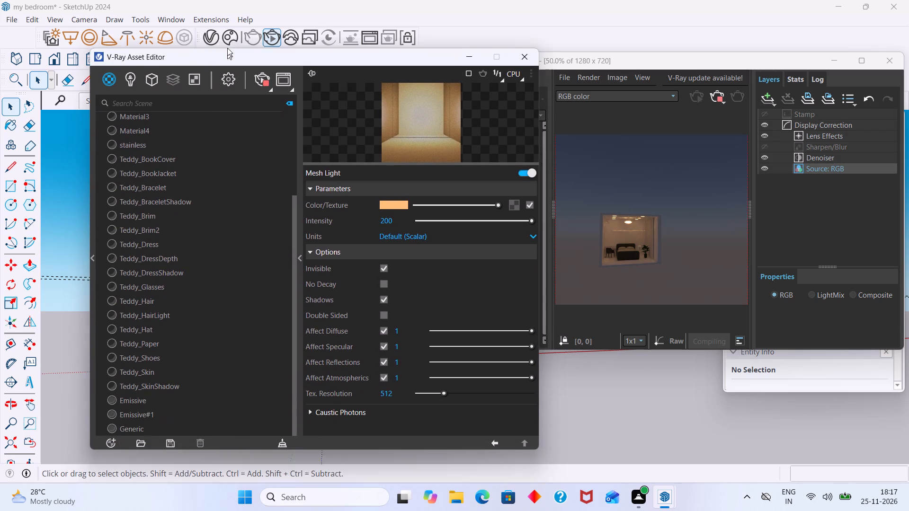
{"action": "left_click_drag", "start_coordinate": [227, 48], "coordinate": [229, 48]}
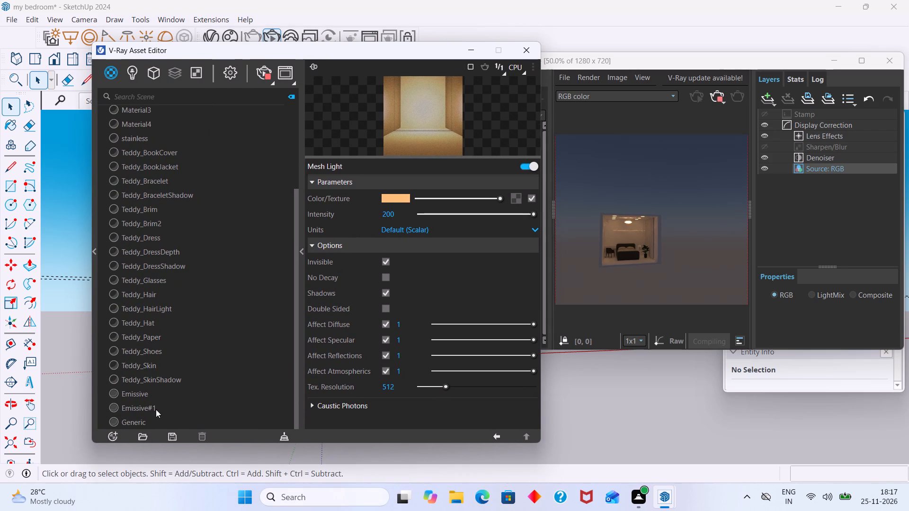
{"action": "left_click", "coordinate": [157, 409]}
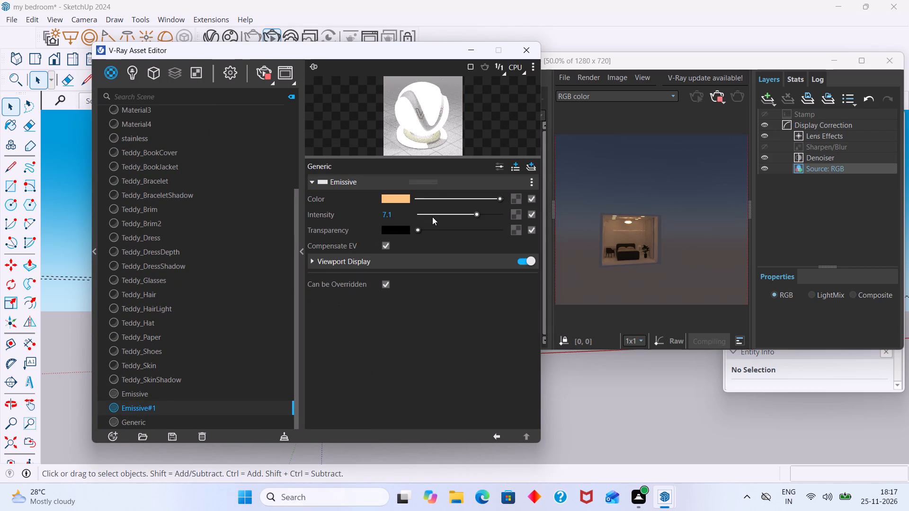
{"action": "left_click", "coordinate": [435, 216]}
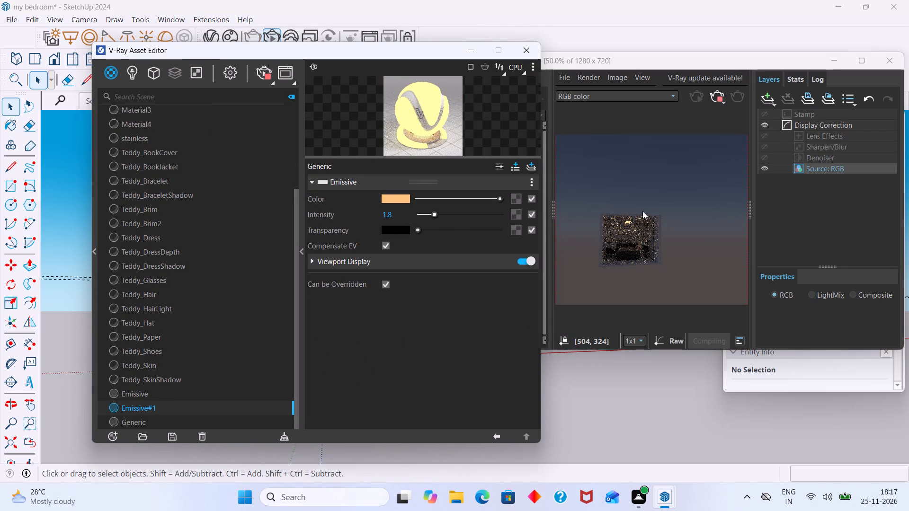
{"action": "scroll", "coordinate": [621, 228], "scroll_direction": "up", "scroll_amount": 2}
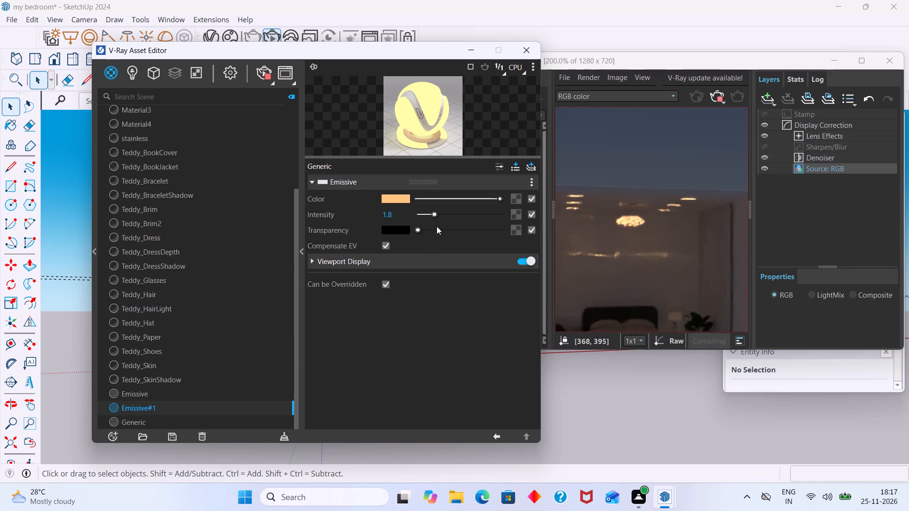
{"action": "scroll", "coordinate": [631, 220], "scroll_direction": "up", "scroll_amount": 1}
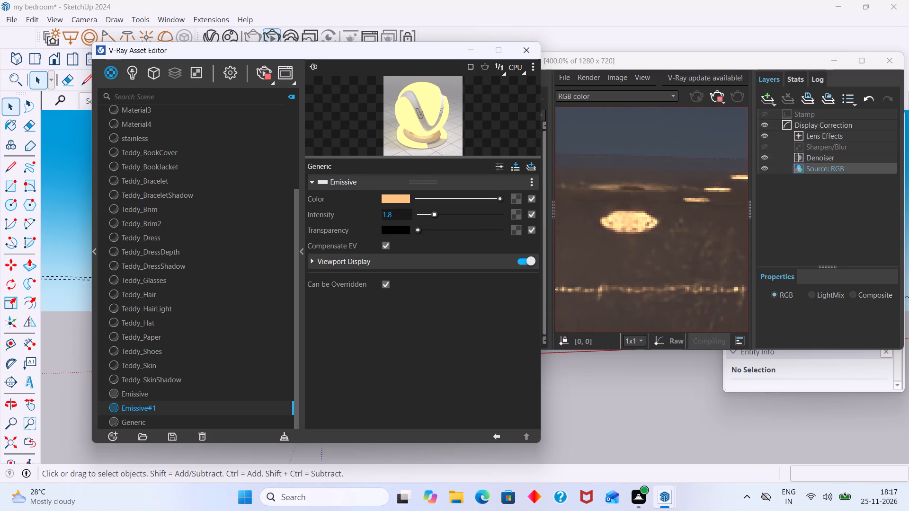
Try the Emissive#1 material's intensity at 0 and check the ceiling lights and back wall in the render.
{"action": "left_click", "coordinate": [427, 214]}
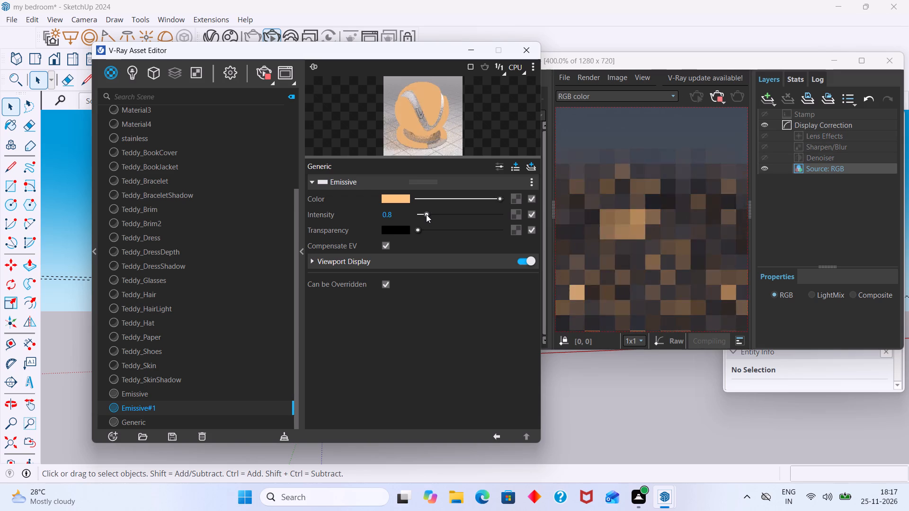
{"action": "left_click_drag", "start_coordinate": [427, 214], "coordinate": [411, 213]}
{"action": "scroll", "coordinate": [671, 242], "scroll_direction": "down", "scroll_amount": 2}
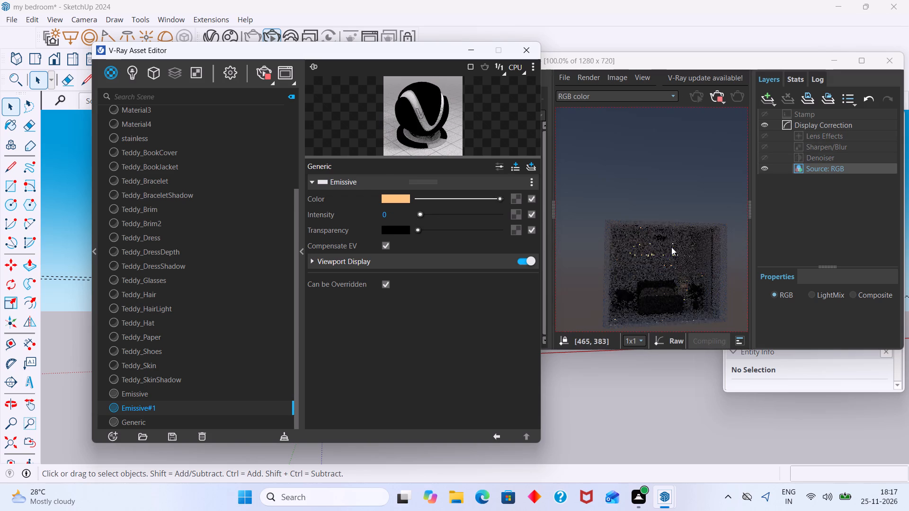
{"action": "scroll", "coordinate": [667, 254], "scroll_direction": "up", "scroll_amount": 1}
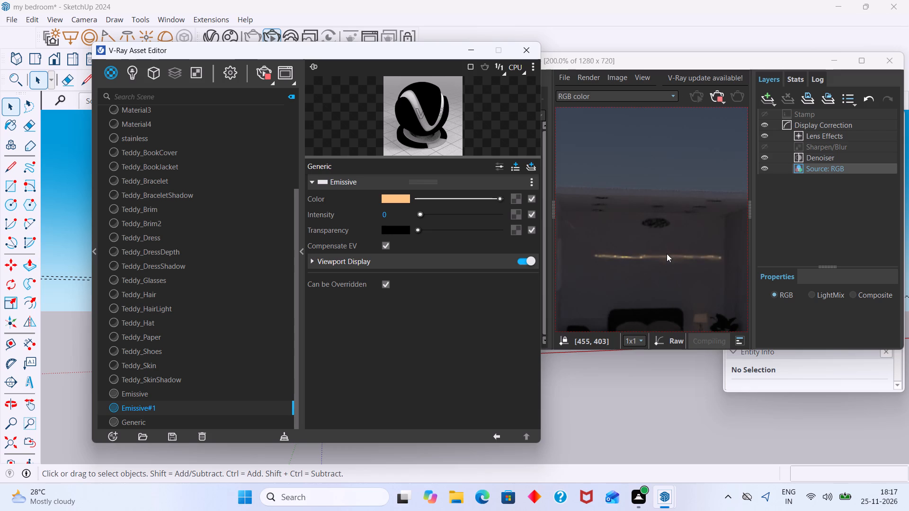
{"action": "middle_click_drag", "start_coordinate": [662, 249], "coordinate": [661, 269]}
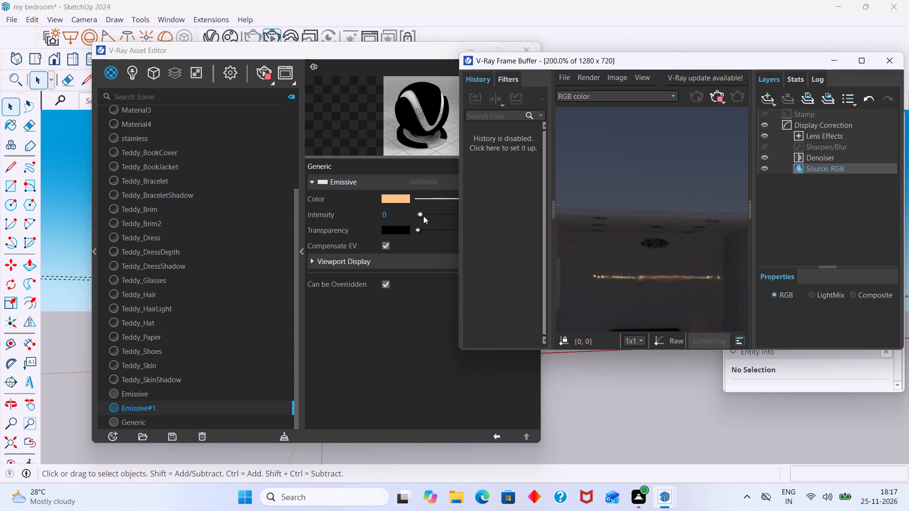
Set the Emissive#1 material's intensity to 2.8 and check the whole room in the render.
{"action": "left_click_drag", "start_coordinate": [421, 213], "coordinate": [442, 212]}
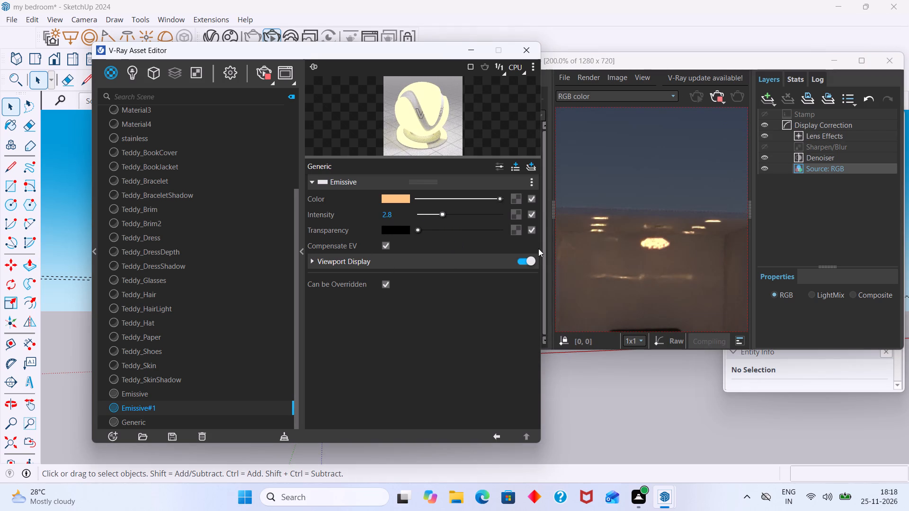
{"action": "scroll", "coordinate": [641, 265], "scroll_direction": "down", "scroll_amount": 1}
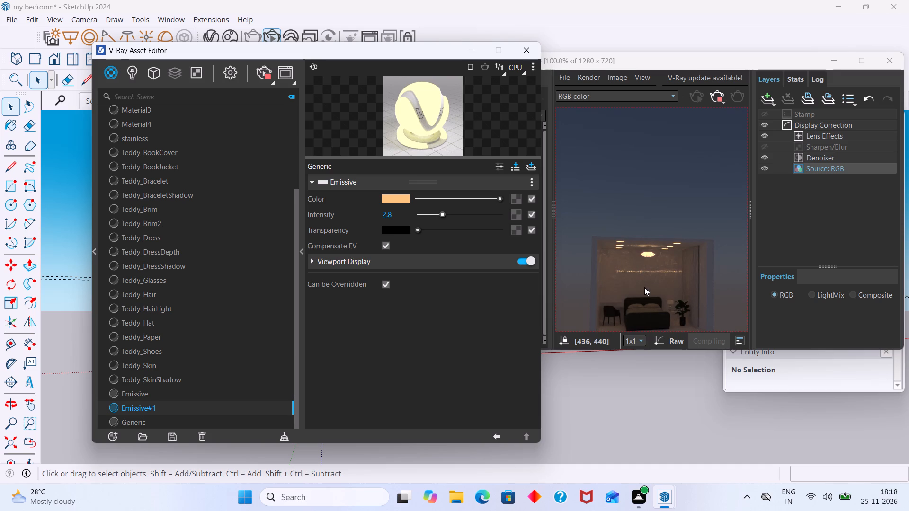
Set the Emissive#1 material's intensity to 3.
{"action": "scroll", "coordinate": [636, 259], "scroll_direction": "up", "scroll_amount": 1}
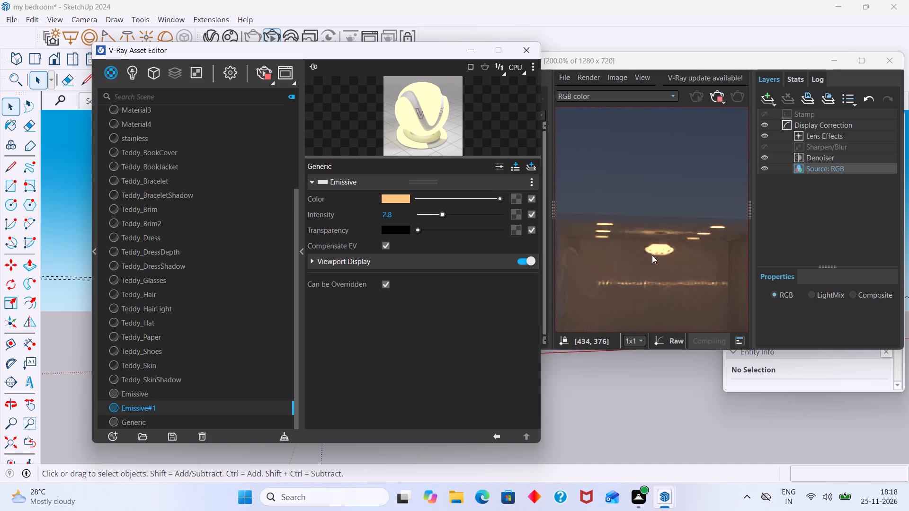
{"action": "scroll", "coordinate": [659, 253], "scroll_direction": "up", "scroll_amount": 3}
{"action": "scroll", "coordinate": [659, 253], "scroll_direction": "down", "scroll_amount": 4}
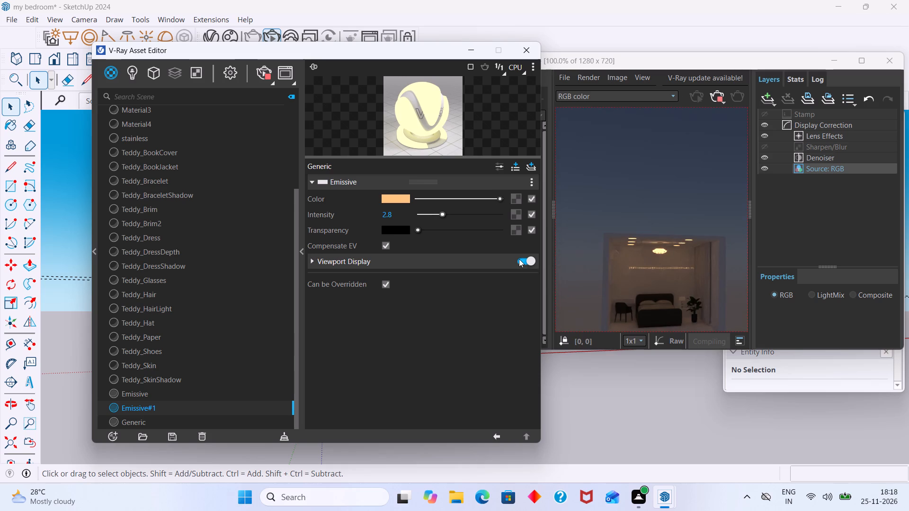
{"action": "left_click", "coordinate": [394, 218]}
{"action": "key", "text": "BackSpace"}
{"action": "key", "text": "BackSpace"}
{"action": "key", "text": "BackSpace"}
{"action": "key", "text": "3"}
{"action": "key", "text": "Return"}
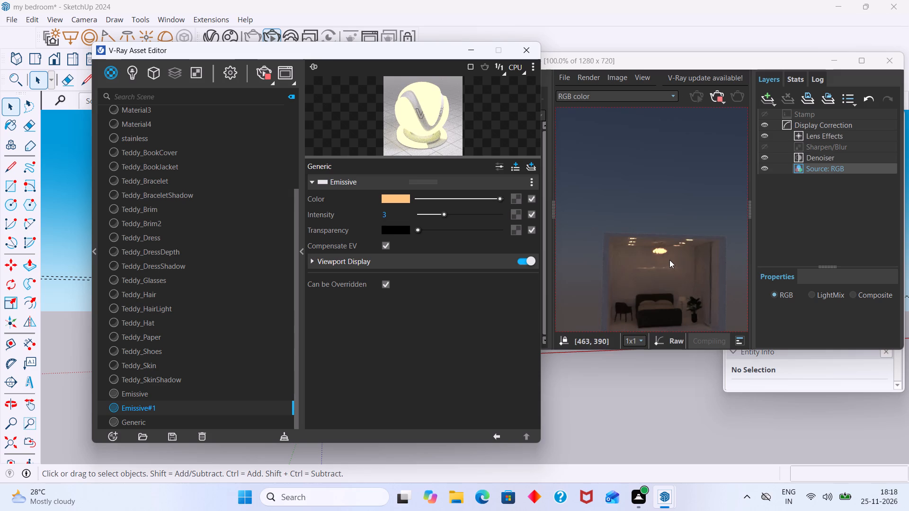
Check the pendant light, ceiling lights and back wall in the render, and close the frame buffer and Asset Editor.
{"action": "scroll", "coordinate": [669, 259], "scroll_direction": "up", "scroll_amount": 1}
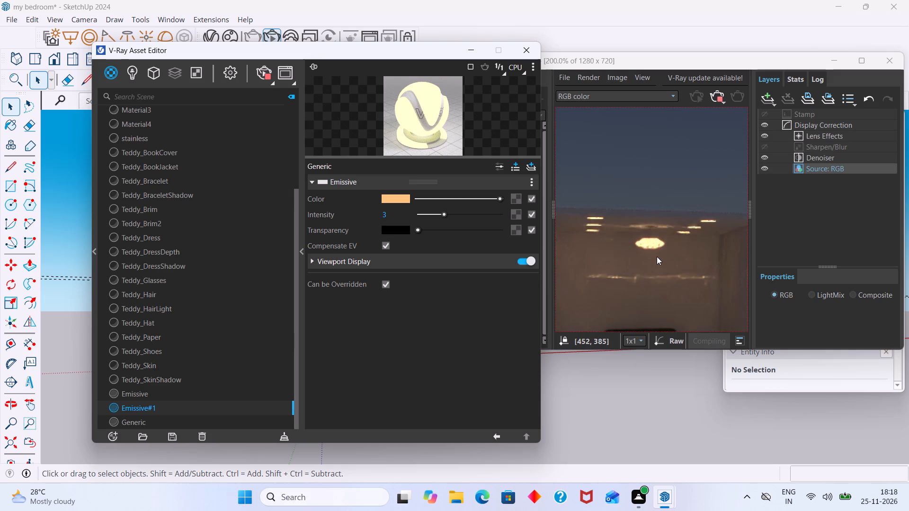
{"action": "scroll", "coordinate": [652, 252], "scroll_direction": "up", "scroll_amount": 2}
{"action": "scroll", "coordinate": [652, 251], "scroll_direction": "down", "scroll_amount": 2}
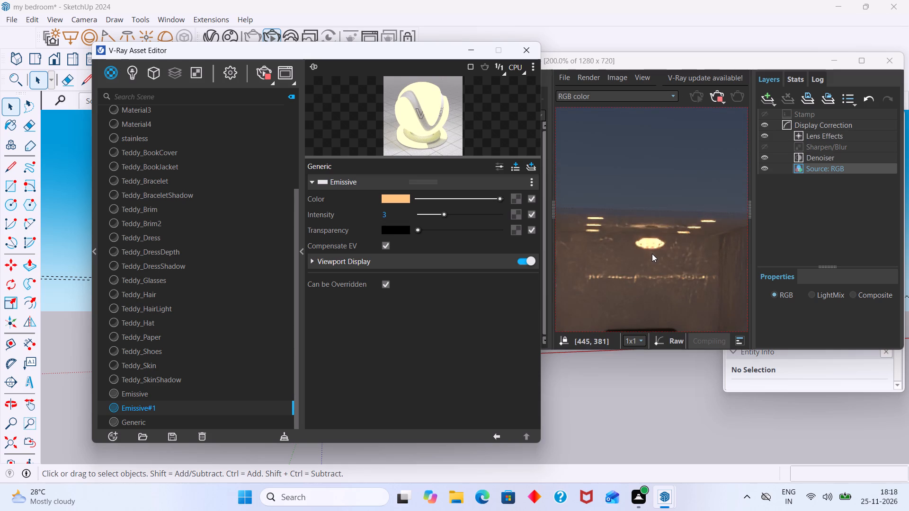
{"action": "middle_click_drag", "start_coordinate": [652, 253], "coordinate": [655, 214]}
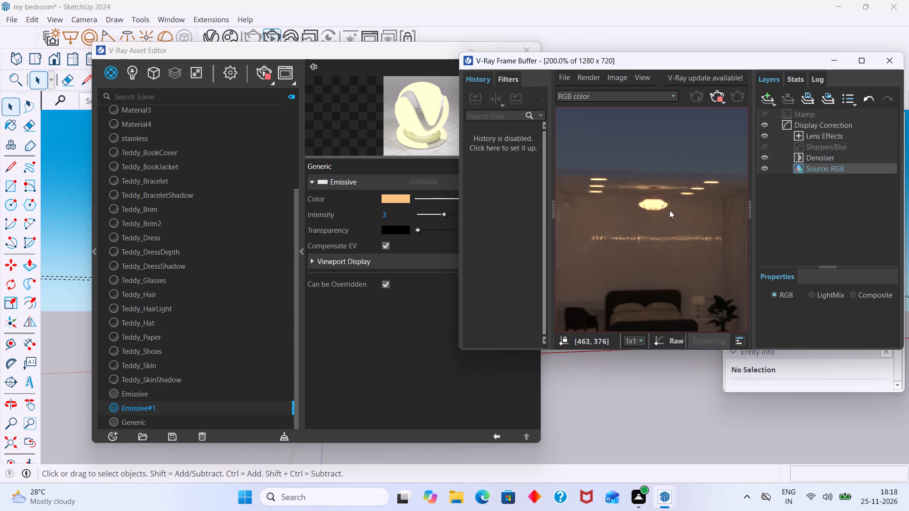
{"action": "scroll", "coordinate": [669, 210], "scroll_direction": "up", "scroll_amount": 2}
{"action": "scroll", "coordinate": [665, 211], "scroll_direction": "down", "scroll_amount": 2}
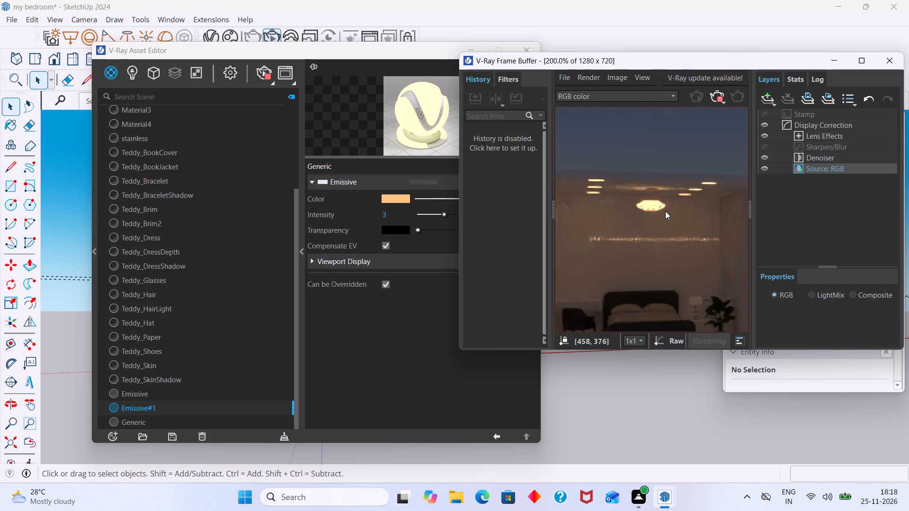
{"action": "left_click", "coordinate": [889, 63]}
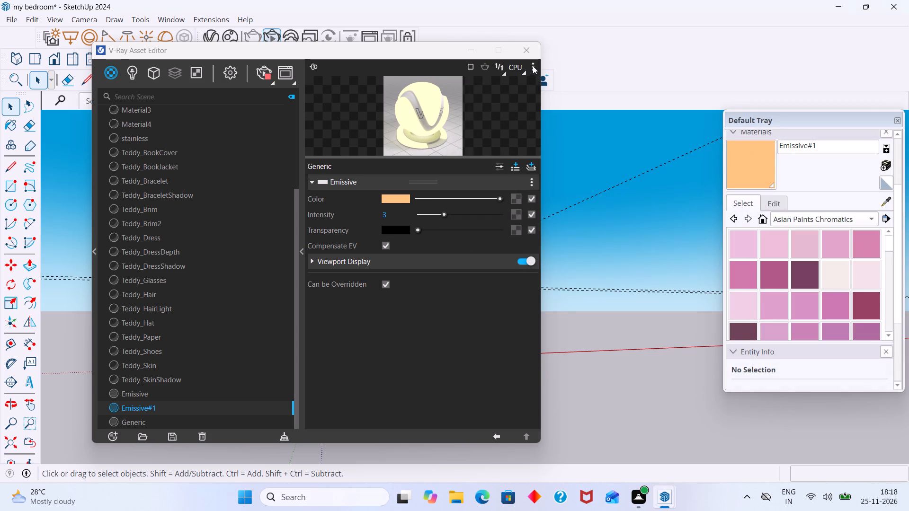
{"action": "left_click", "coordinate": [526, 51]}
Erase all the dashed construction guide lines around the bedroom model.
{"action": "scroll", "coordinate": [375, 305], "scroll_direction": "up", "scroll_amount": 4}
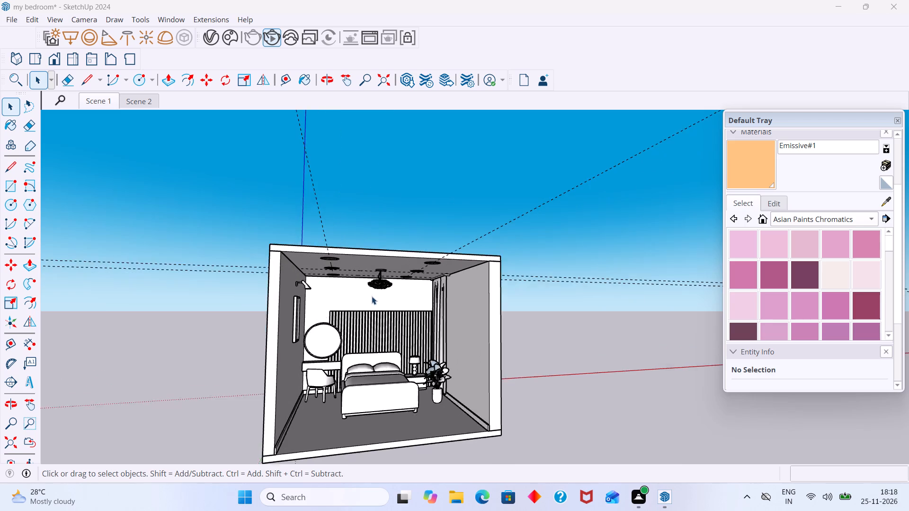
{"action": "scroll", "coordinate": [372, 296], "scroll_direction": "up", "scroll_amount": 2}
{"action": "middle_click_drag", "start_coordinate": [370, 282], "coordinate": [347, 255]}
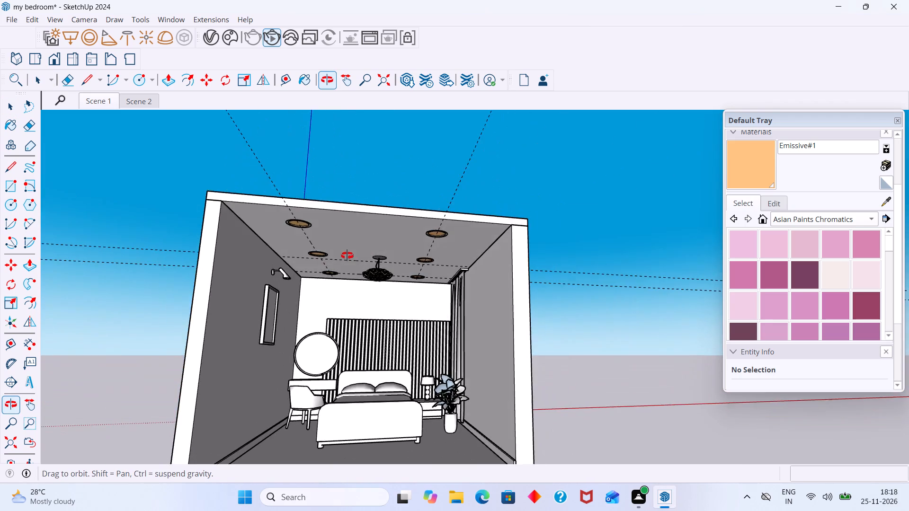
{"action": "middle_click_drag", "start_coordinate": [347, 255], "coordinate": [375, 301]}
{"action": "scroll", "coordinate": [377, 301], "scroll_direction": "down", "scroll_amount": 4}
{"action": "middle_click_drag", "start_coordinate": [377, 303], "coordinate": [345, 308]}
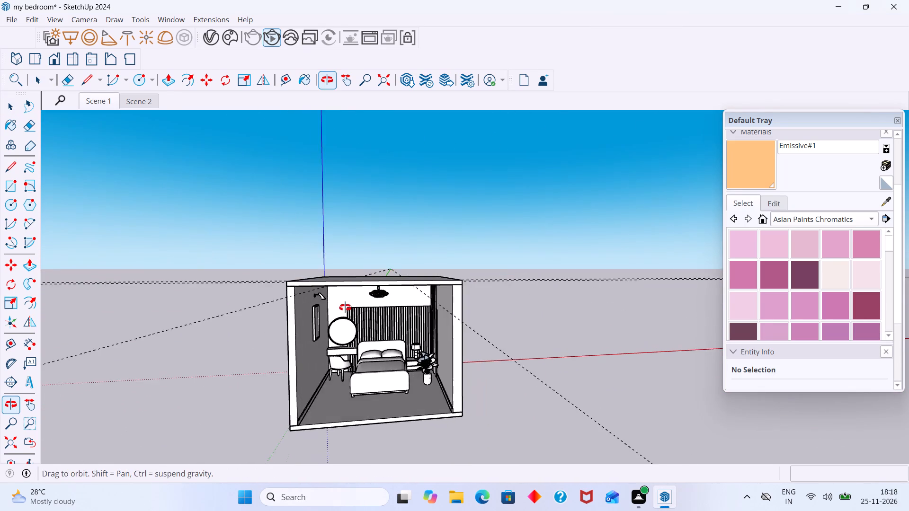
{"action": "middle_click_drag", "start_coordinate": [345, 308], "coordinate": [285, 361]}
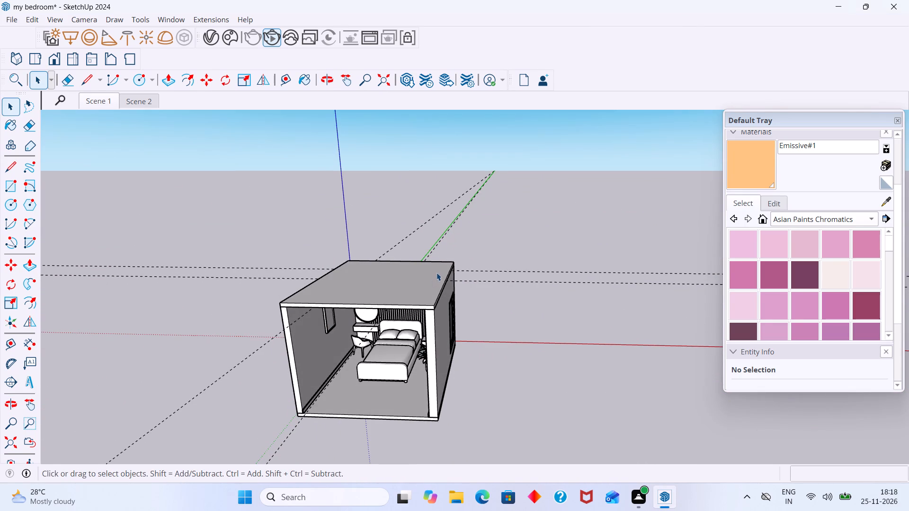
{"action": "key", "text": "e"}
{"action": "left_click_drag", "start_coordinate": [560, 223], "coordinate": [561, 301]}
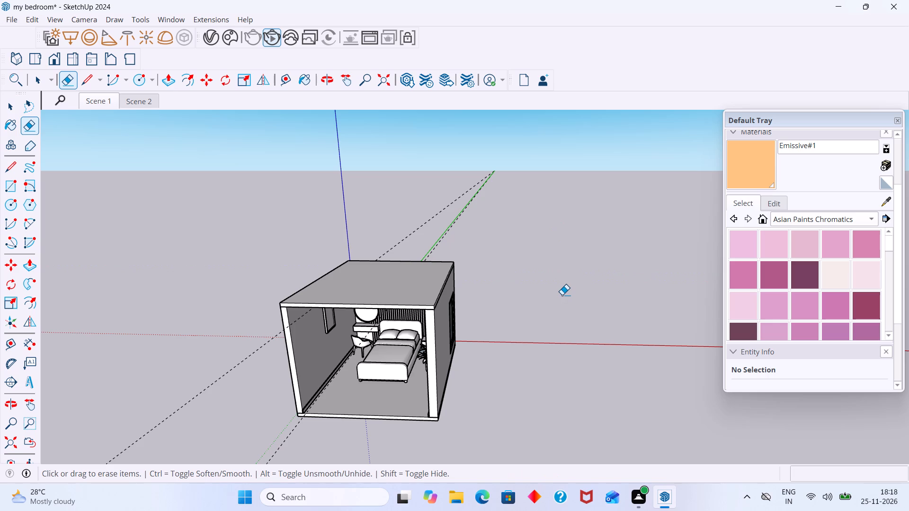
{"action": "left_click_drag", "start_coordinate": [489, 218], "coordinate": [442, 202]}
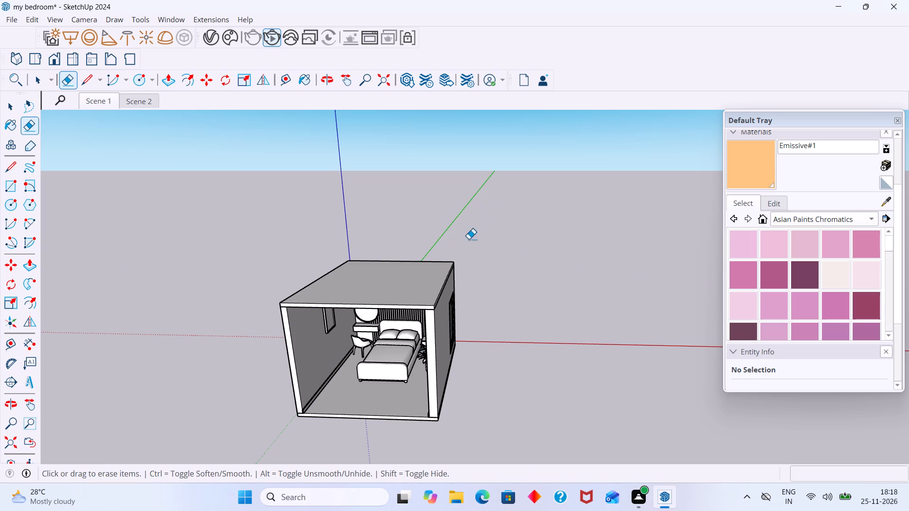
{"action": "scroll", "coordinate": [457, 242], "scroll_direction": "down", "scroll_amount": 4}
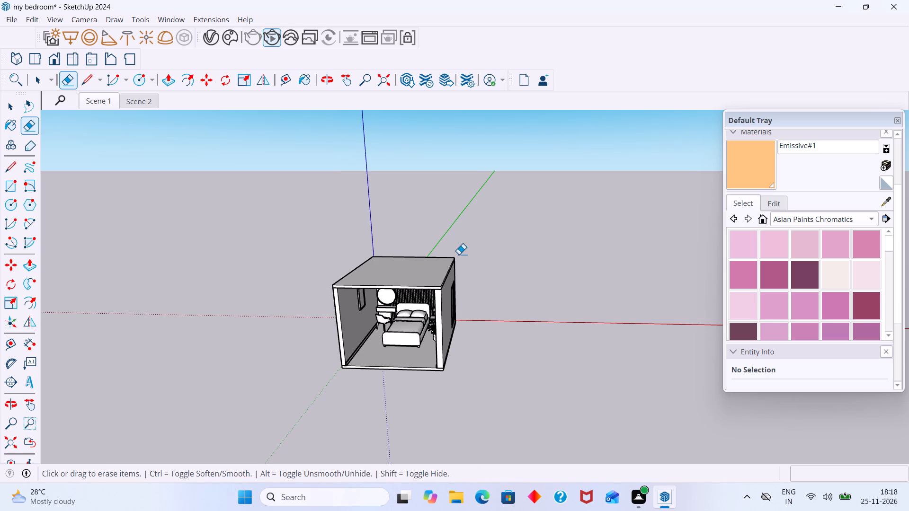
{"action": "key", "text": "space"}
Examine the pendant light's woven shade and its fitting in the model from several angles.
{"action": "middle_click_drag", "start_coordinate": [432, 315], "coordinate": [417, 238]}
{"action": "scroll", "coordinate": [406, 271], "scroll_direction": "up", "scroll_amount": 5}
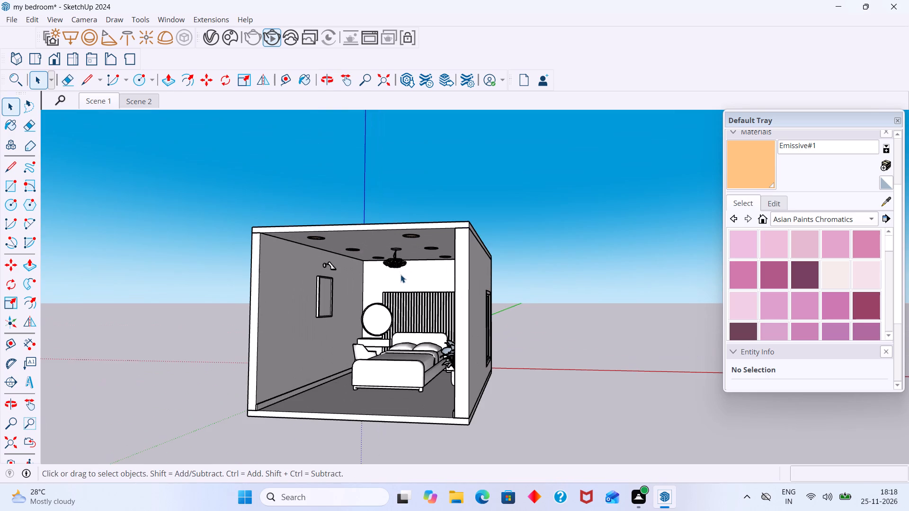
{"action": "middle_click_drag", "start_coordinate": [401, 277], "coordinate": [451, 238]}
{"action": "scroll", "coordinate": [457, 211], "scroll_direction": "up", "scroll_amount": 10}
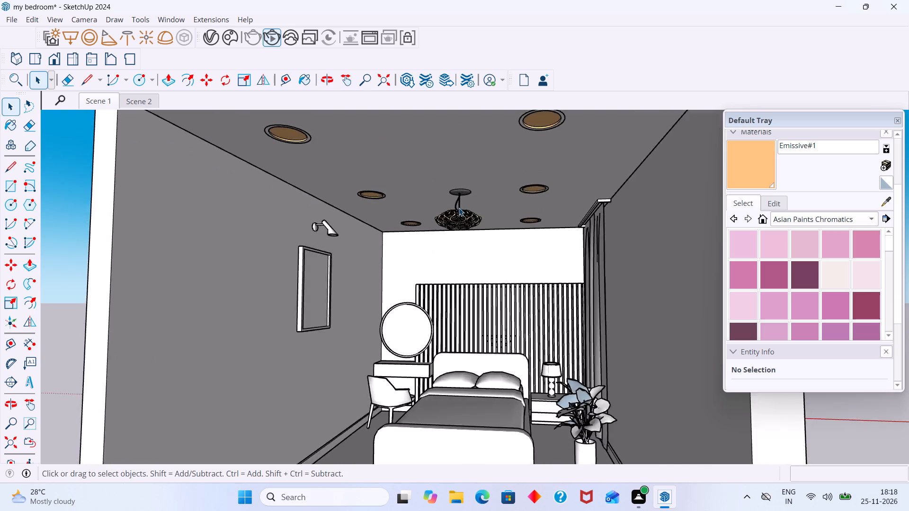
{"action": "scroll", "coordinate": [459, 208], "scroll_direction": "up", "scroll_amount": 20}
{"action": "middle_click_drag", "start_coordinate": [446, 217], "coordinate": [455, 254]}
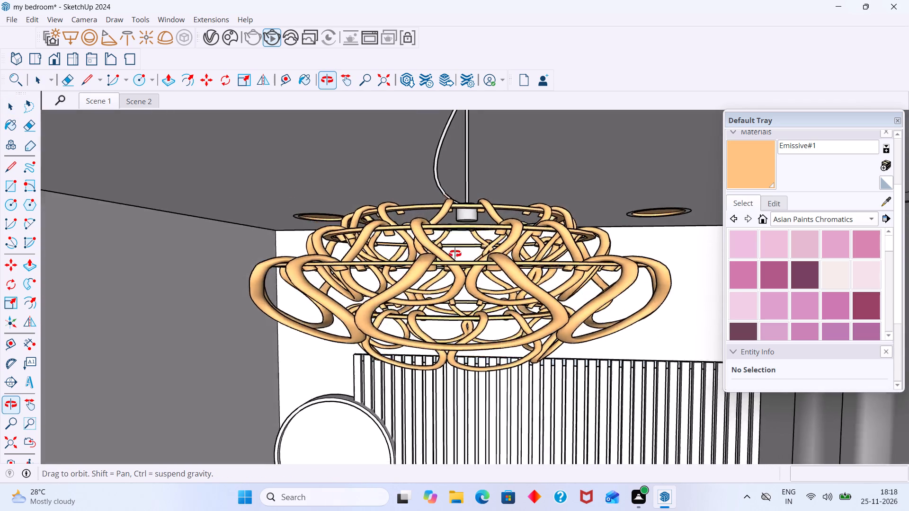
{"action": "middle_click_drag", "start_coordinate": [455, 254], "coordinate": [528, 362]}
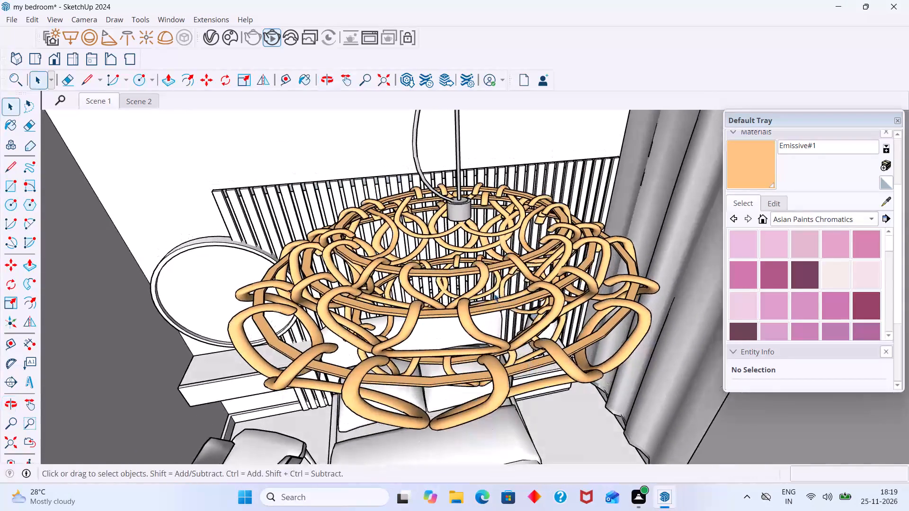
{"action": "scroll", "coordinate": [482, 261], "scroll_direction": "up", "scroll_amount": 7}
{"action": "scroll", "coordinate": [454, 205], "scroll_direction": "down", "scroll_amount": 9}
{"action": "middle_click_drag", "start_coordinate": [455, 208], "coordinate": [428, 173]}
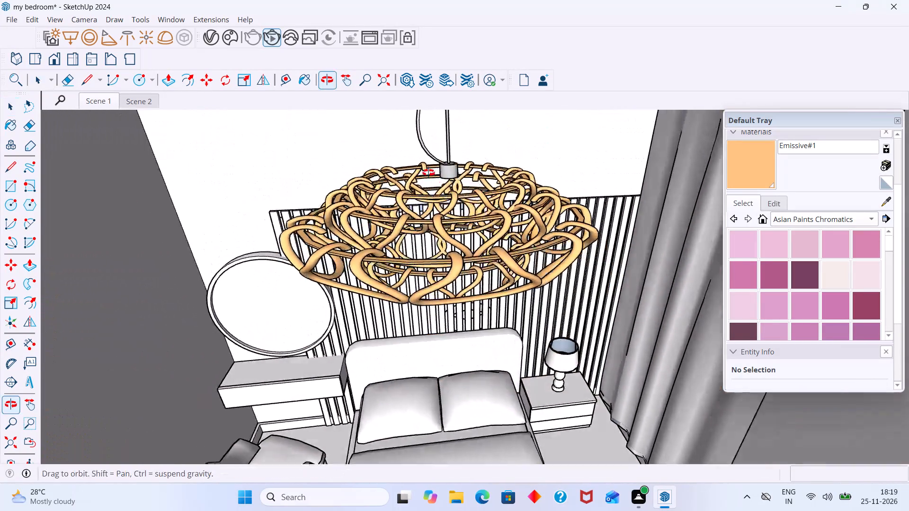
{"action": "middle_click_drag", "start_coordinate": [428, 173], "coordinate": [451, 157]}
{"action": "scroll", "coordinate": [447, 167], "scroll_direction": "up", "scroll_amount": 2}
{"action": "scroll", "coordinate": [447, 167], "scroll_direction": "down", "scroll_amount": 1}
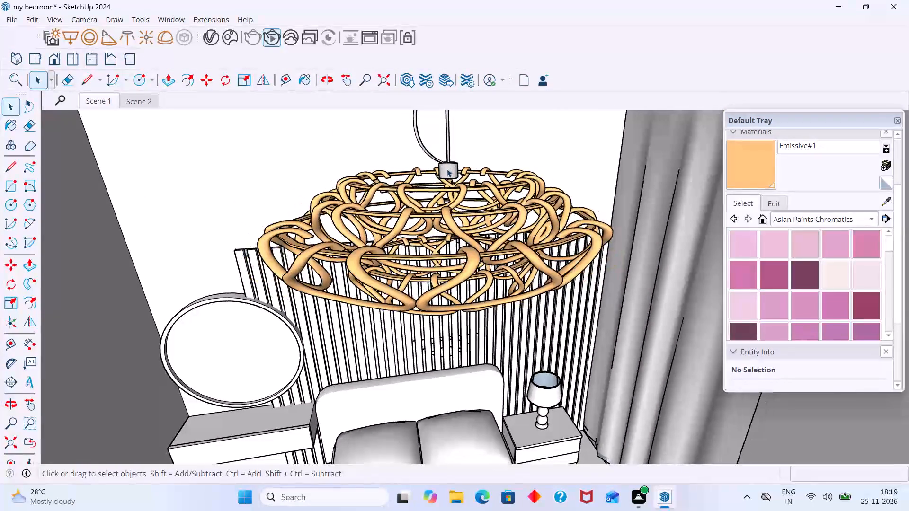
{"action": "scroll", "coordinate": [447, 169], "scroll_direction": "down", "scroll_amount": 5}
{"action": "middle_click_drag", "start_coordinate": [453, 172], "coordinate": [425, 140]}
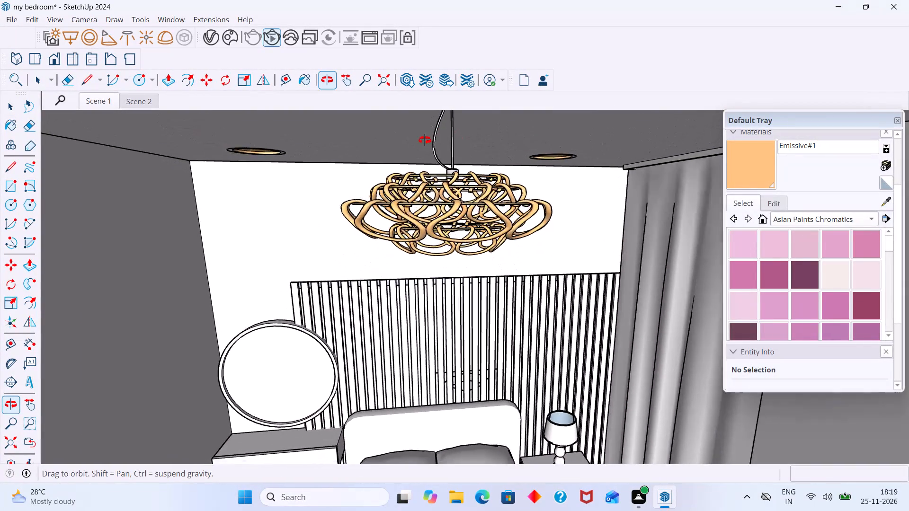
{"action": "middle_click_drag", "start_coordinate": [425, 140], "coordinate": [419, 148]}
Restart the interactive render with the bedside table in view and check the lighting around the bed and table lamp.
{"action": "scroll", "coordinate": [431, 173], "scroll_direction": "down", "scroll_amount": 9}
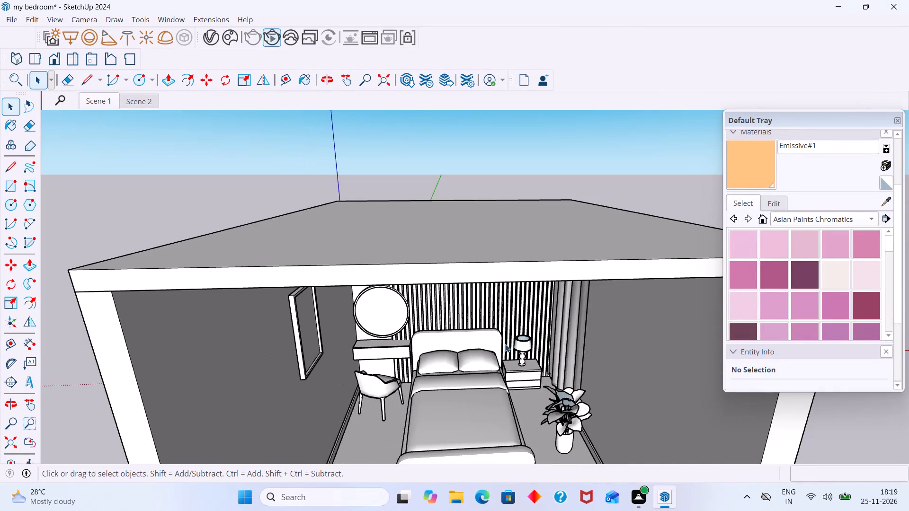
{"action": "middle_click_drag", "start_coordinate": [502, 343], "coordinate": [483, 273]}
{"action": "scroll", "coordinate": [518, 290], "scroll_direction": "up", "scroll_amount": 8}
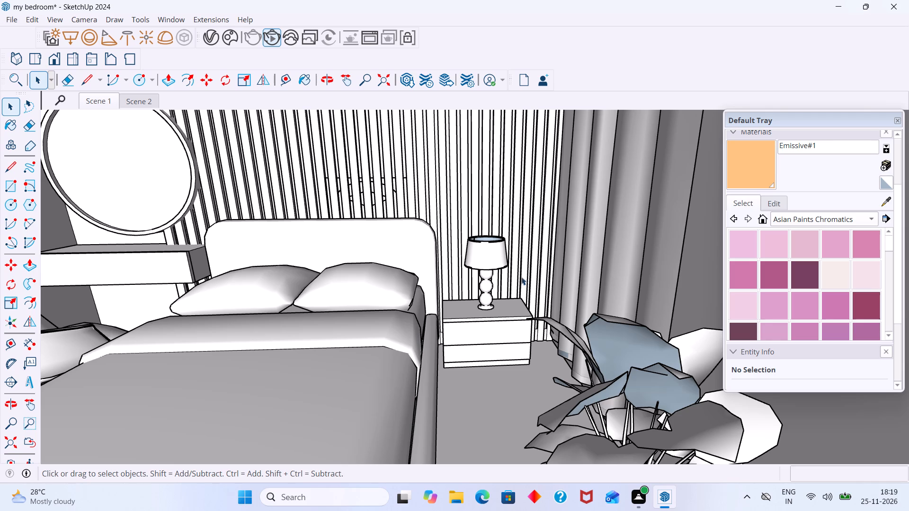
{"action": "scroll", "coordinate": [546, 315], "scroll_direction": "down", "scroll_amount": 2}
{"action": "left_click", "coordinate": [268, 41]}
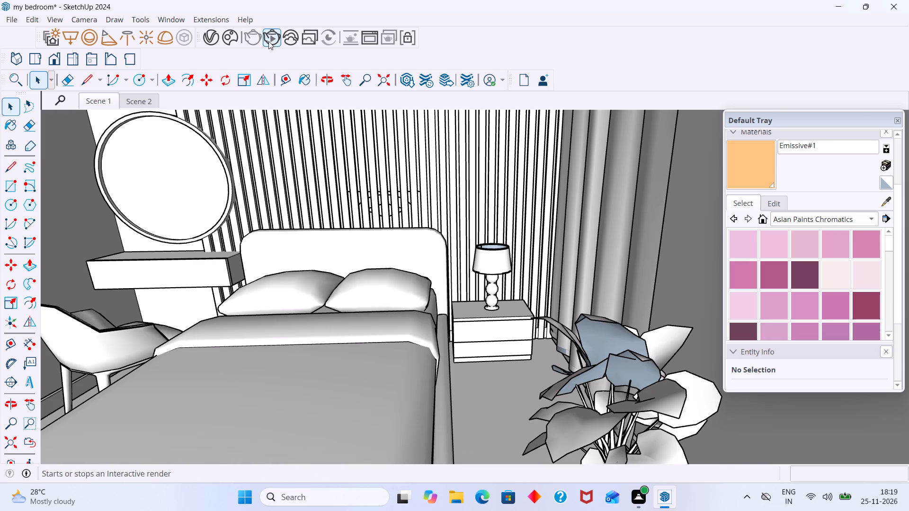
{"action": "left_click", "coordinate": [271, 40]}
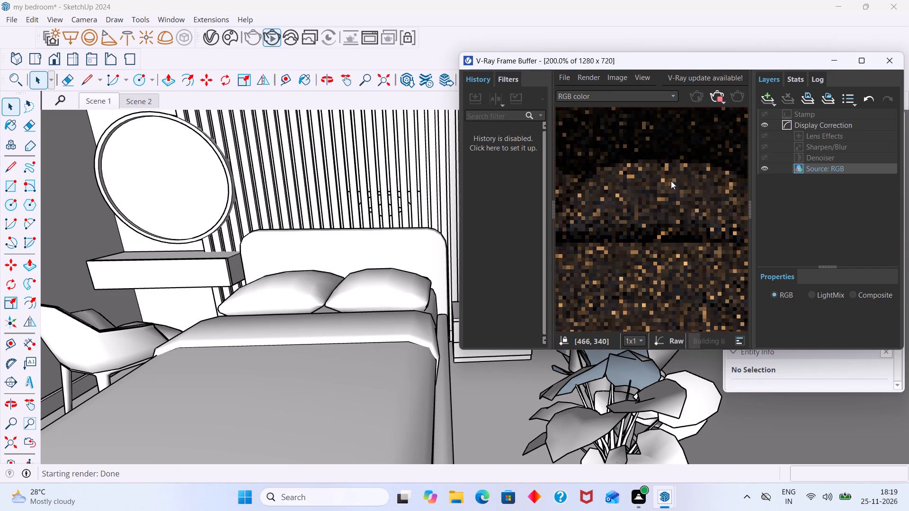
{"action": "scroll", "coordinate": [669, 188], "scroll_direction": "down", "scroll_amount": 2}
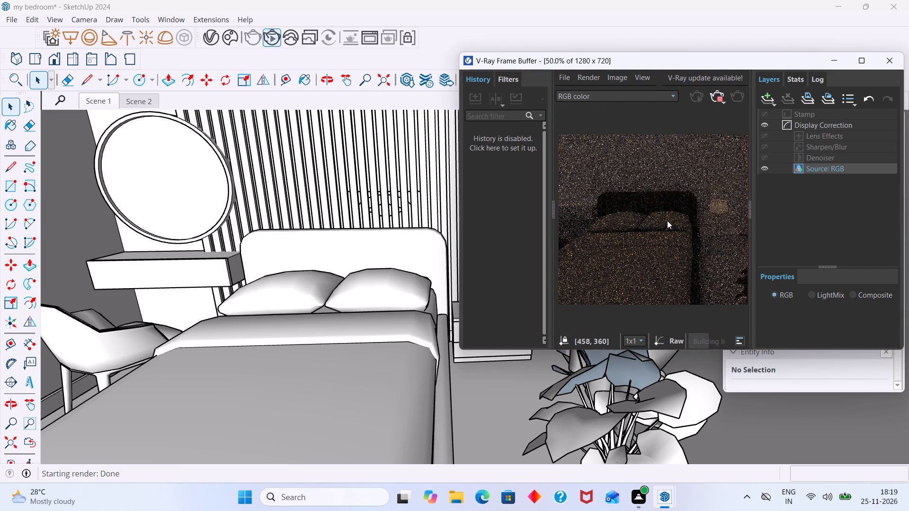
{"action": "scroll", "coordinate": [667, 220], "scroll_direction": "down", "scroll_amount": 2}
{"action": "scroll", "coordinate": [664, 221], "scroll_direction": "up", "scroll_amount": 1}
{"action": "middle_click_drag", "start_coordinate": [663, 221], "coordinate": [690, 229]}
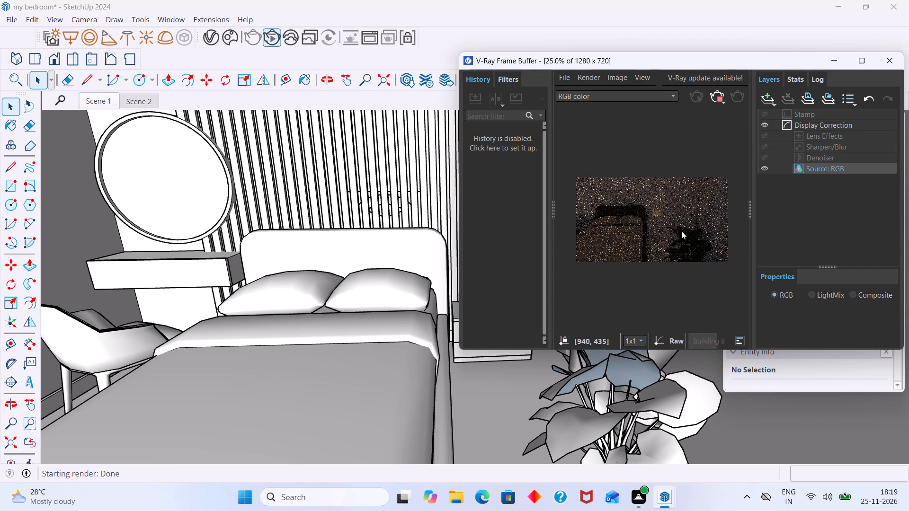
{"action": "scroll", "coordinate": [660, 231], "scroll_direction": "up", "scroll_amount": 1}
{"action": "scroll", "coordinate": [660, 231], "scroll_direction": "down", "scroll_amount": 1}
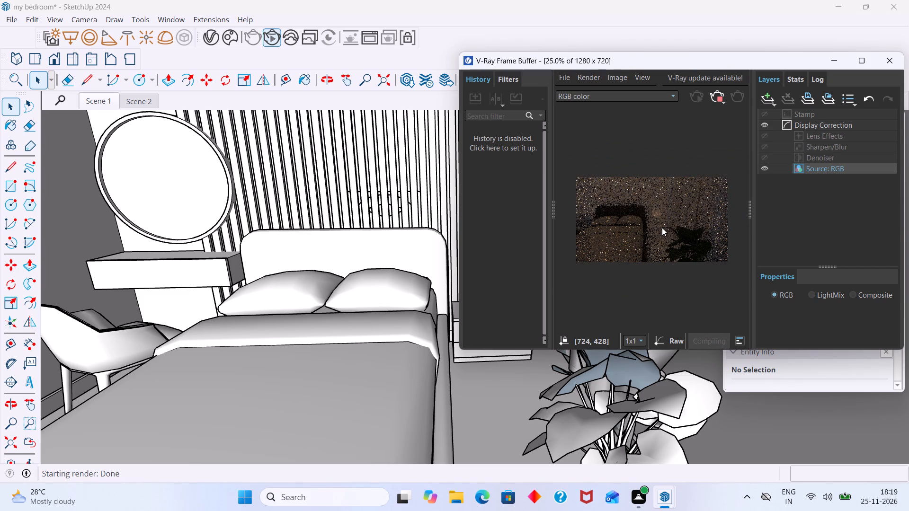
{"action": "scroll", "coordinate": [664, 225], "scroll_direction": "up", "scroll_amount": 1}
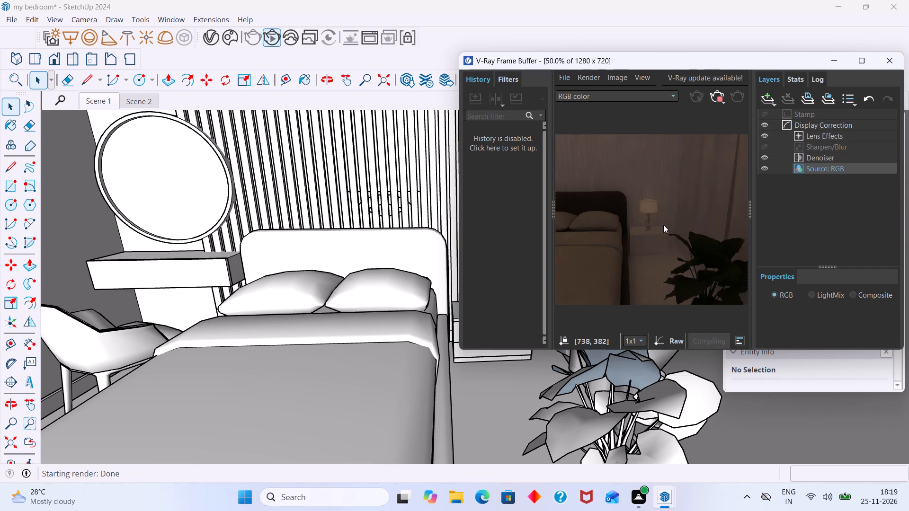
Check the whole bedroom's ceiling lights and pendant light in the interactive render, and stop the render and close the frame buffer.
{"action": "scroll", "coordinate": [385, 288], "scroll_direction": "down", "scroll_amount": 13}
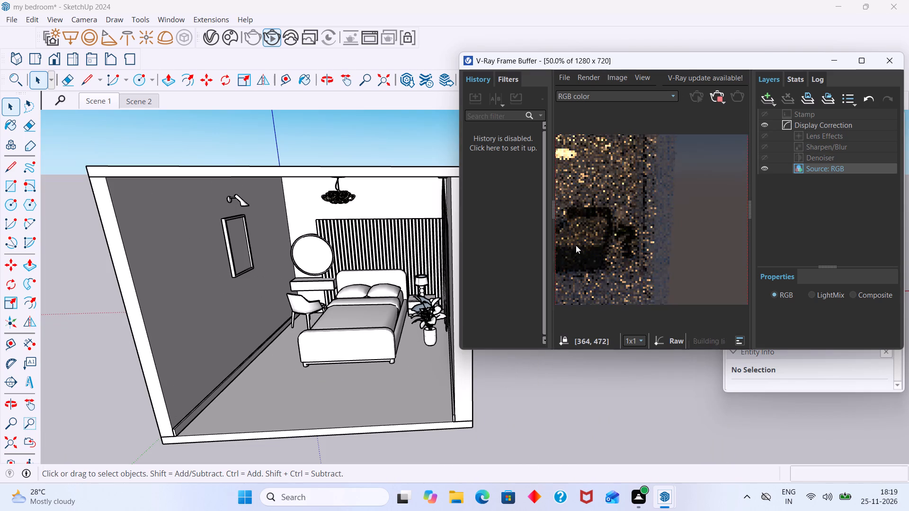
{"action": "middle_click_drag", "start_coordinate": [591, 240], "coordinate": [648, 238]}
{"action": "middle_click_drag", "start_coordinate": [650, 238], "coordinate": [675, 239]}
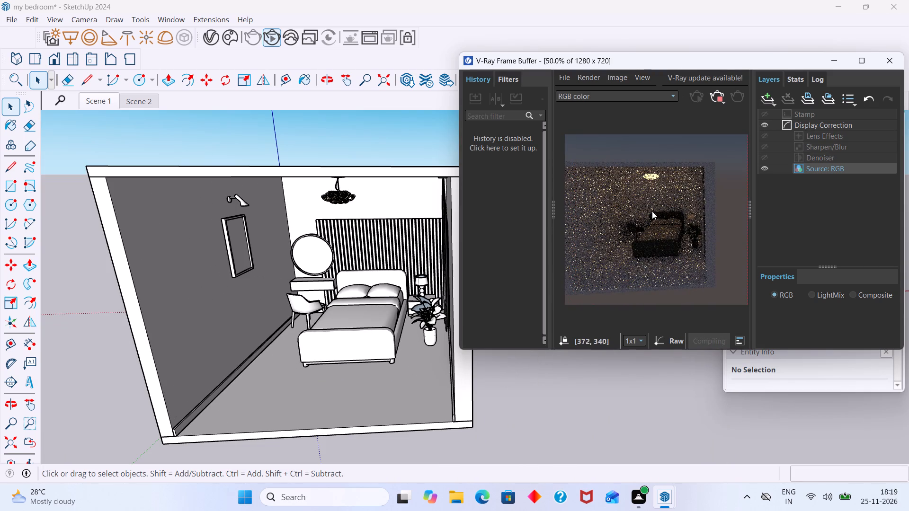
{"action": "middle_click_drag", "start_coordinate": [393, 311], "coordinate": [388, 235]}
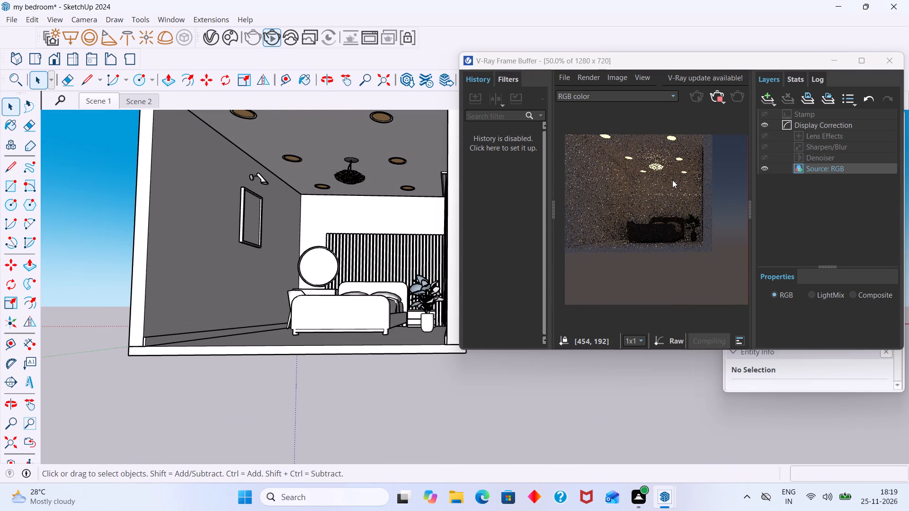
{"action": "scroll", "coordinate": [658, 172], "scroll_direction": "up", "scroll_amount": 2}
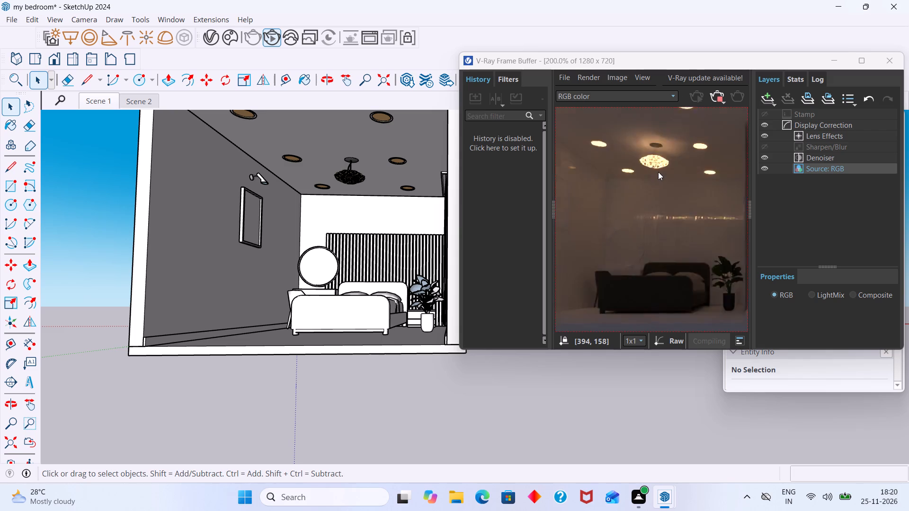
{"action": "scroll", "coordinate": [658, 172], "scroll_direction": "up", "scroll_amount": 1}
{"action": "scroll", "coordinate": [658, 172], "scroll_direction": "down", "scroll_amount": 3}
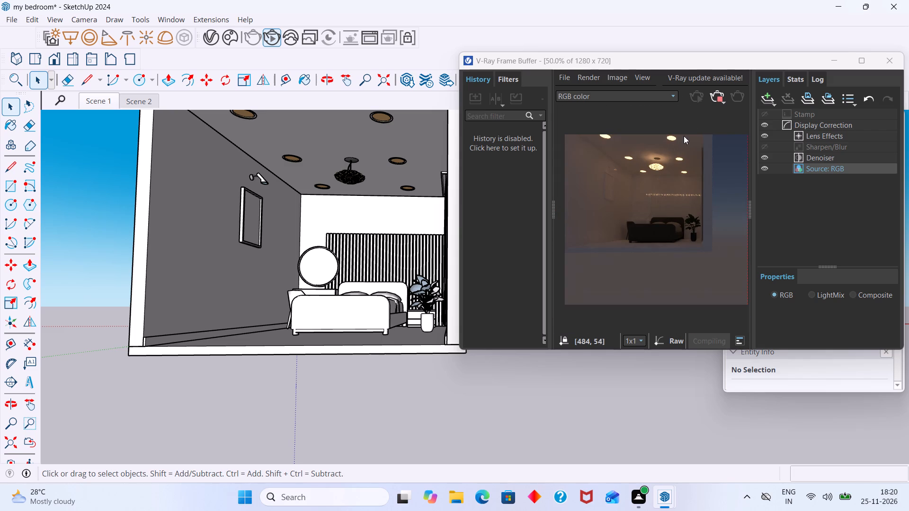
{"action": "left_click", "coordinate": [719, 97]}
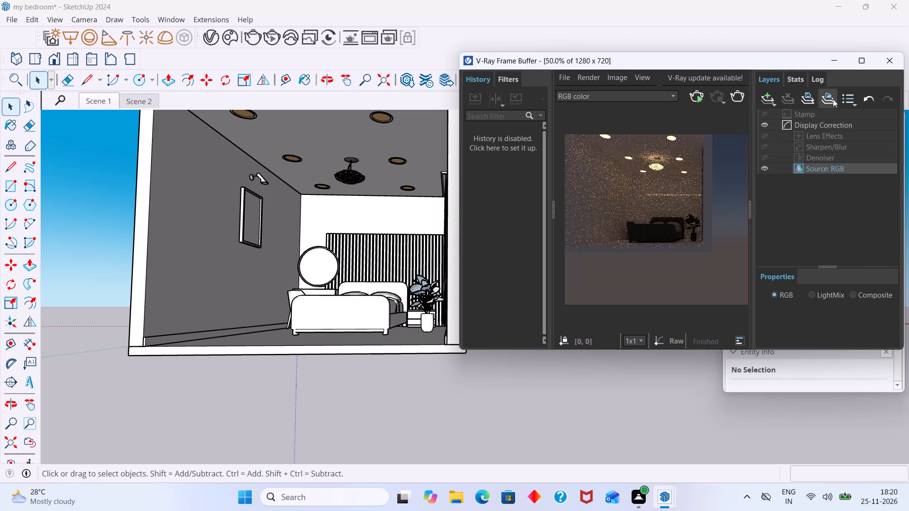
{"action": "left_click", "coordinate": [881, 60]}
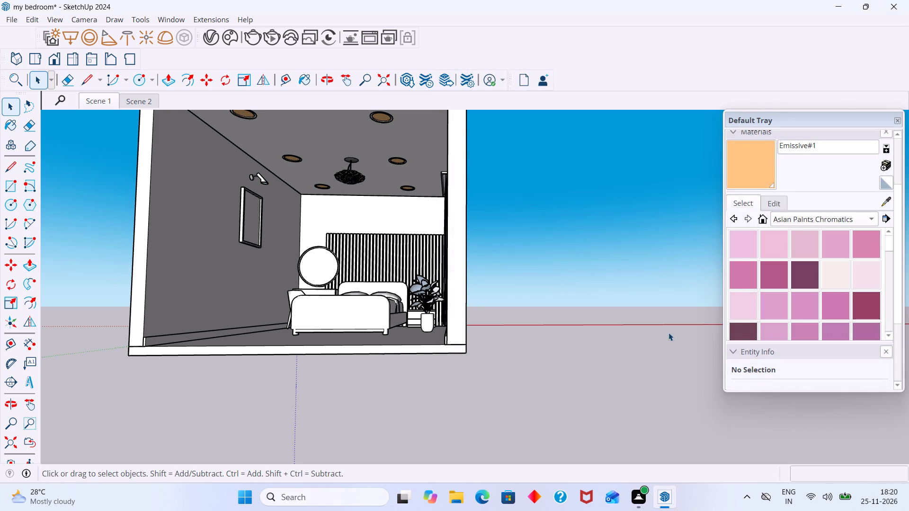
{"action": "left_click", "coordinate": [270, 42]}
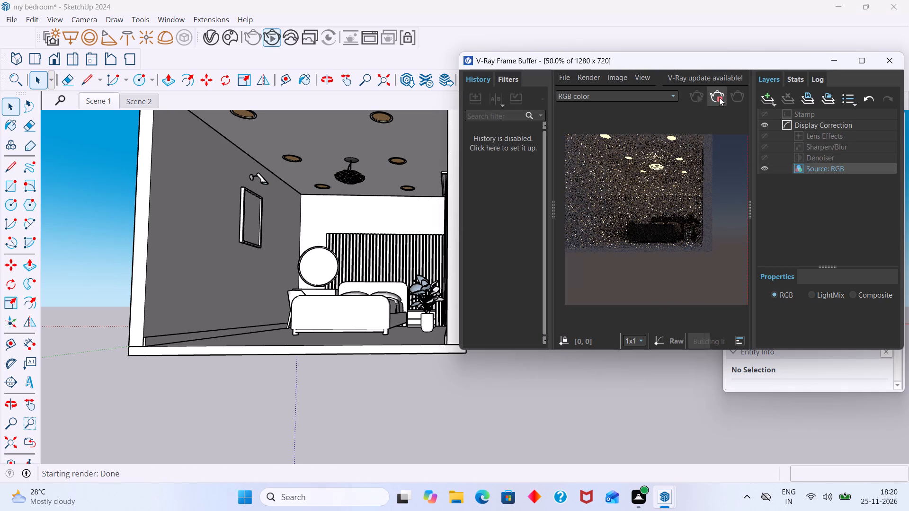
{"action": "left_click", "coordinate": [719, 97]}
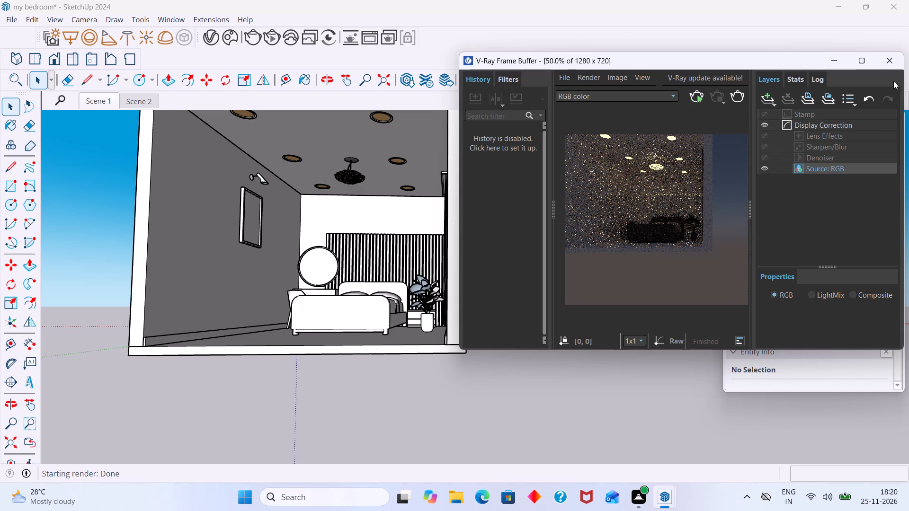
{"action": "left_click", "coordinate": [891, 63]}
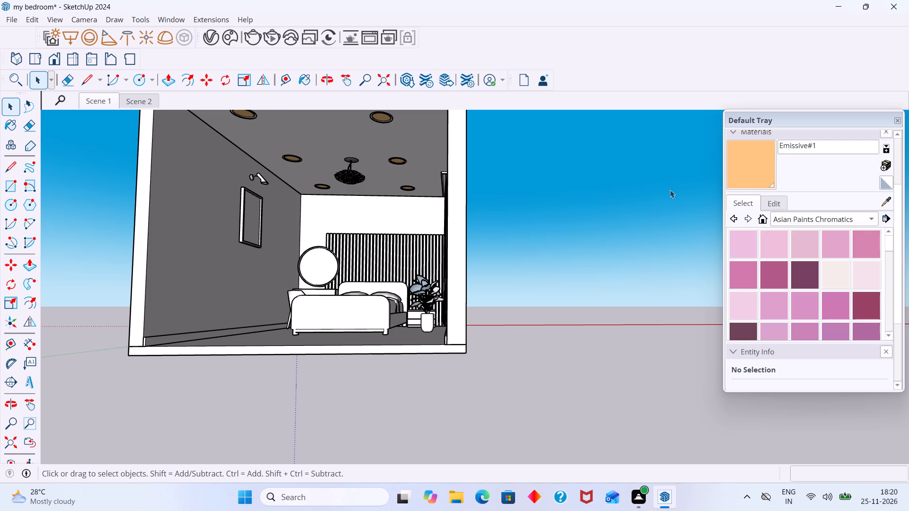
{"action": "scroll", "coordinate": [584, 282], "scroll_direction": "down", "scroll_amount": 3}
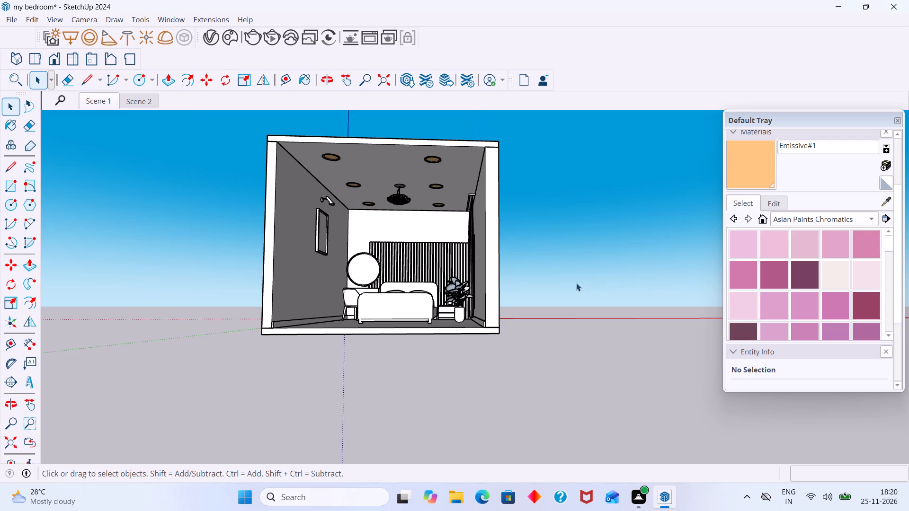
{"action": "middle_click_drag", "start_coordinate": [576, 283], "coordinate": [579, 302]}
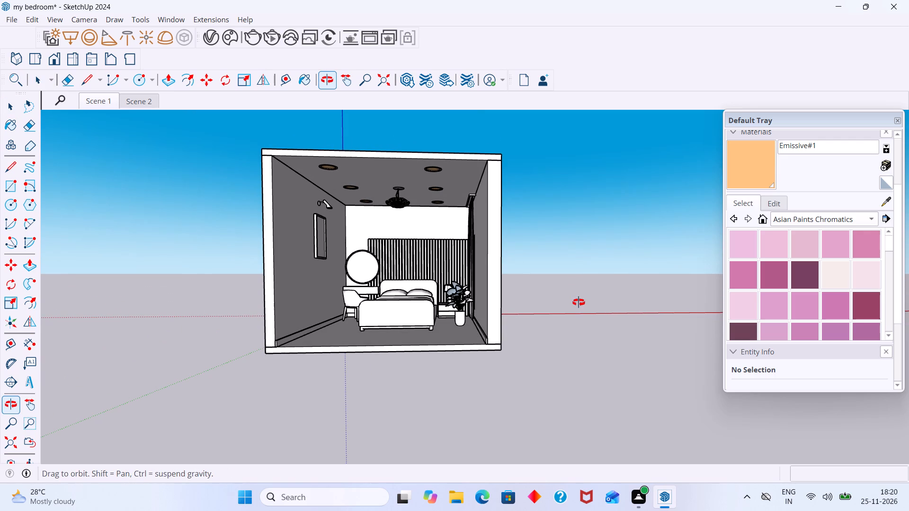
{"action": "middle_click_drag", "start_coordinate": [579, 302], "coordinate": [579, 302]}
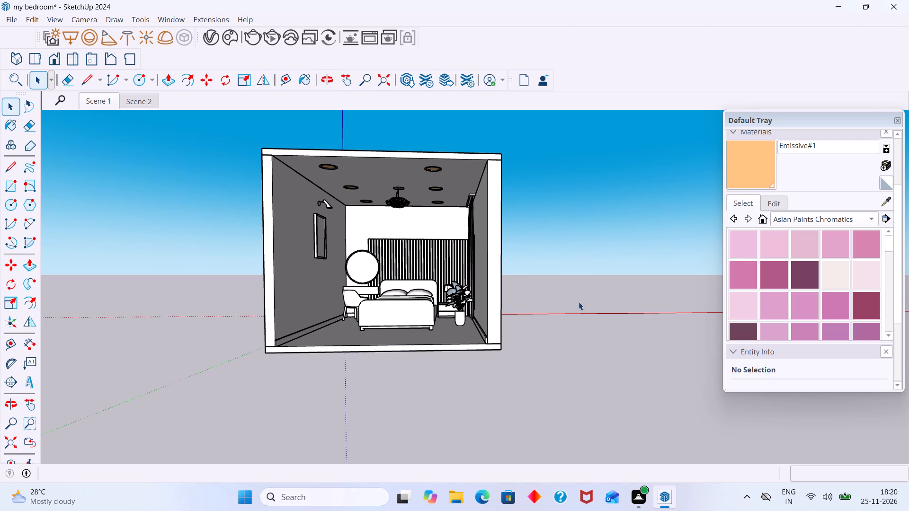
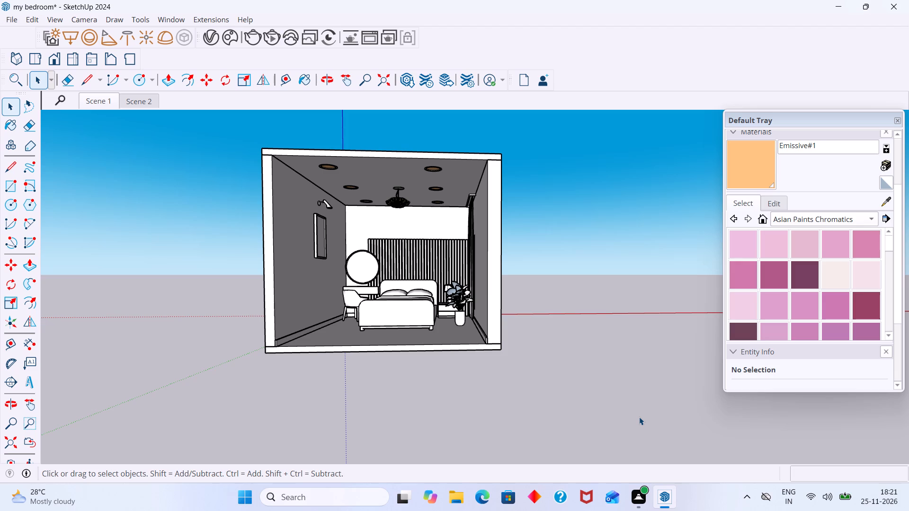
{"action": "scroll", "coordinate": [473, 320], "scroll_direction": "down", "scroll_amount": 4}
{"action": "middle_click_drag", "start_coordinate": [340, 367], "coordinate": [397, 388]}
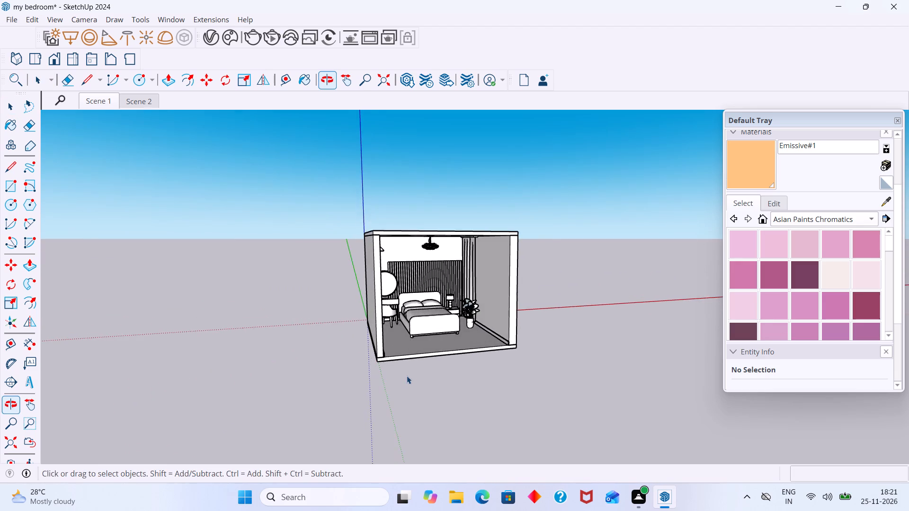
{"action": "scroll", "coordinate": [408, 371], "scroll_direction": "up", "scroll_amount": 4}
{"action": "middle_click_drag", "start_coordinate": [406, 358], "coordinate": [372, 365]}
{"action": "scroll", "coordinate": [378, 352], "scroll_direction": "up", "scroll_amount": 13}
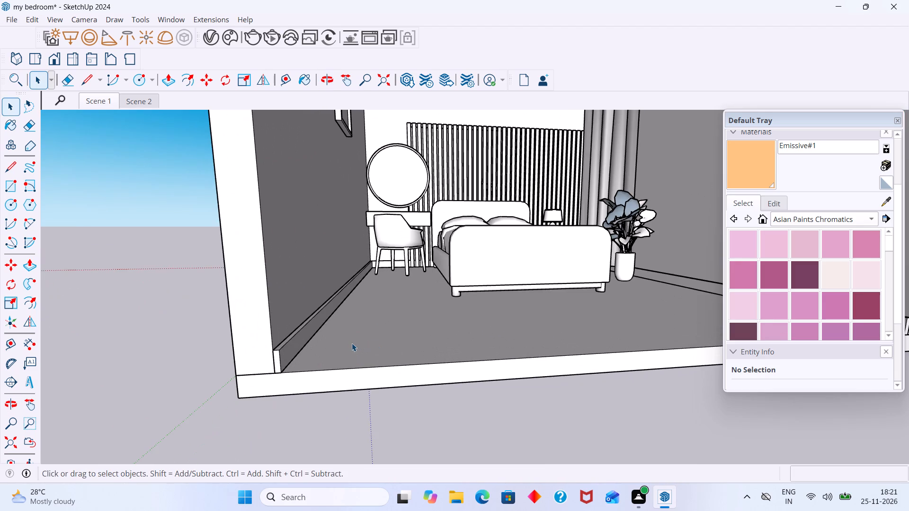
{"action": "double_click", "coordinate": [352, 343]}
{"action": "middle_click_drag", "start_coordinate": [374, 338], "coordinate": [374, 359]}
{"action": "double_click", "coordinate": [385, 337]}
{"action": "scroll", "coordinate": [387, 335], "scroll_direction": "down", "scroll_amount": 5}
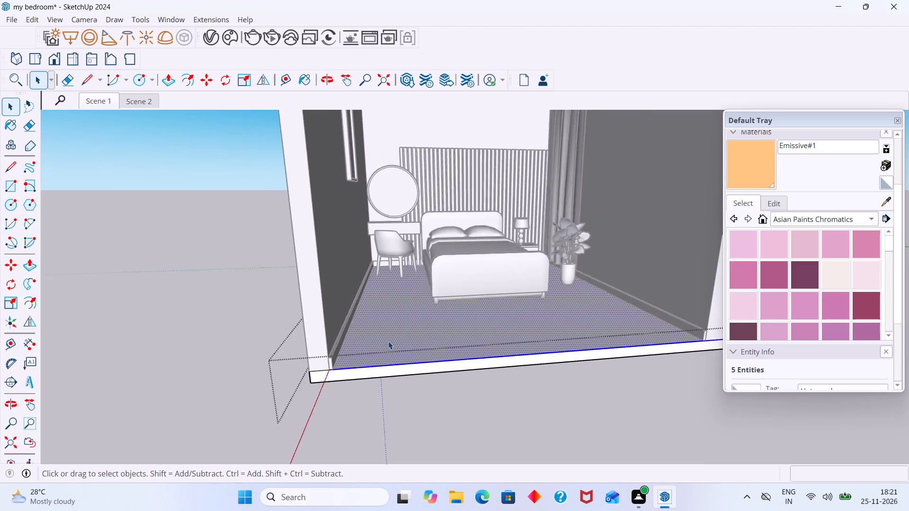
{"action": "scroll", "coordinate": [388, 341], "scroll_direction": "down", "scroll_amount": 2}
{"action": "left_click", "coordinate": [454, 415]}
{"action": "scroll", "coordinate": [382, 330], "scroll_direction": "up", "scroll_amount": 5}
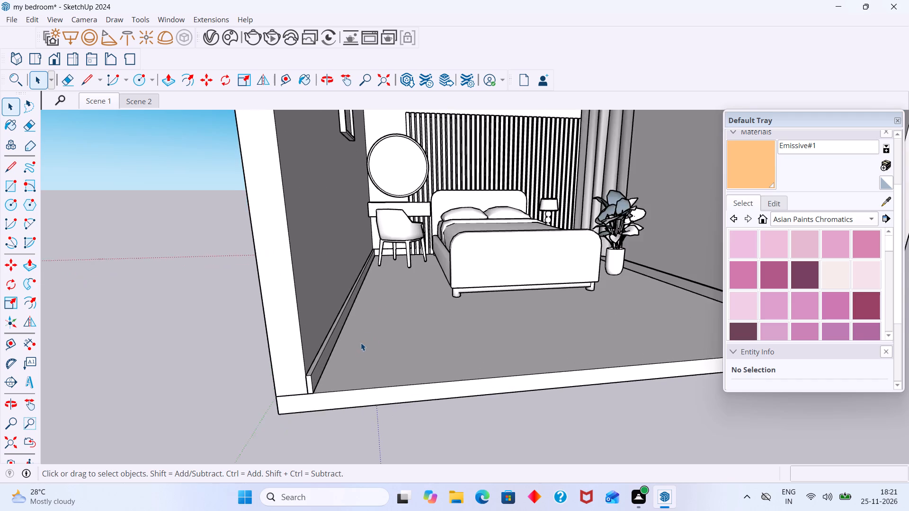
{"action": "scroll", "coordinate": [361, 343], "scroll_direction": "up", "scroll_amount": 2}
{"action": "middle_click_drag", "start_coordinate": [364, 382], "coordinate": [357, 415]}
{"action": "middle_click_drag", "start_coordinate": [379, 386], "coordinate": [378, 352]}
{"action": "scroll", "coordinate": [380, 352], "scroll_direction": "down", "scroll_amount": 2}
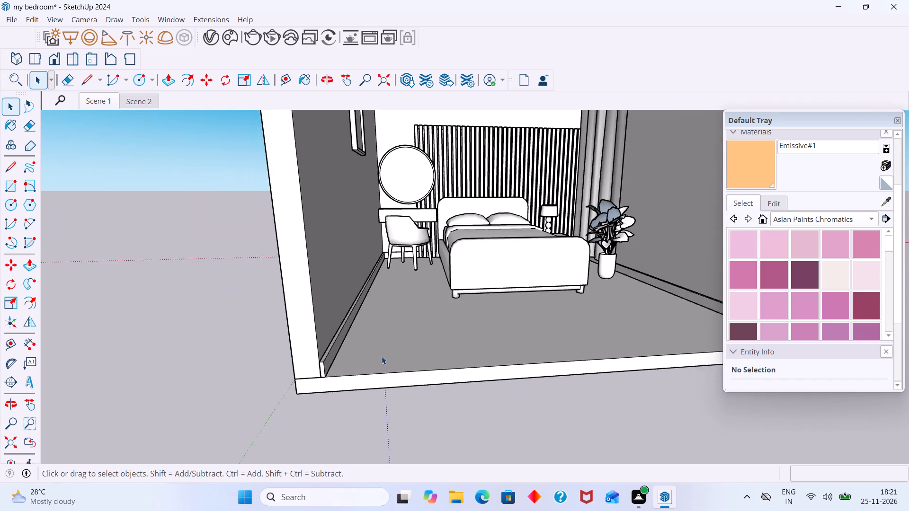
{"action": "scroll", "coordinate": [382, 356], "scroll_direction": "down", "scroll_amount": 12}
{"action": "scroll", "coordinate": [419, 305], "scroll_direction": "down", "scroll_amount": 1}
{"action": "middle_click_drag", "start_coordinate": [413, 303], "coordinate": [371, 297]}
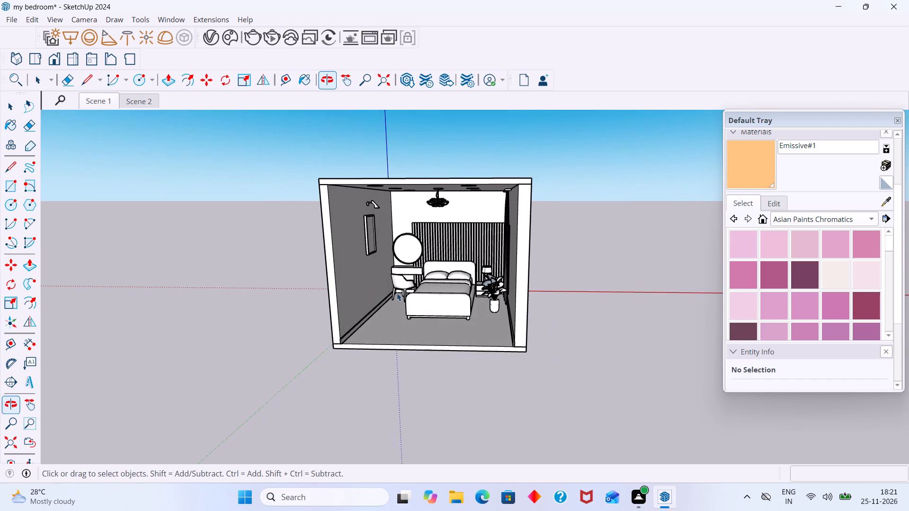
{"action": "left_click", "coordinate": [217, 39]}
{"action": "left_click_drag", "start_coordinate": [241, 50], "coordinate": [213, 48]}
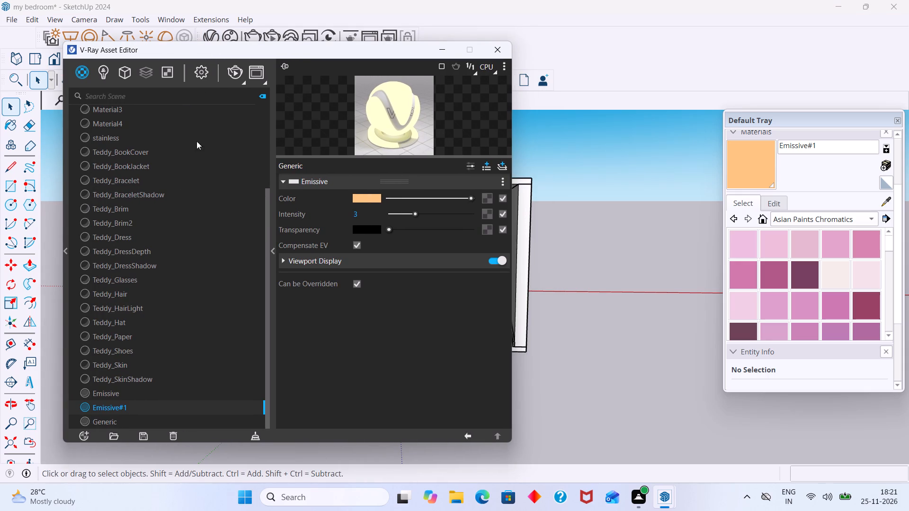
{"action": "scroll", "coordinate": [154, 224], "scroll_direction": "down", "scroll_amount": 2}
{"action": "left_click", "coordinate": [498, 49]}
Paint the bedroom wall holding the picture frame and wall lamp with Asian Paints Chromatics colour AP 9656 Gulmarg Winters-N.
{"action": "middle_click_drag", "start_coordinate": [411, 255], "coordinate": [351, 240]}
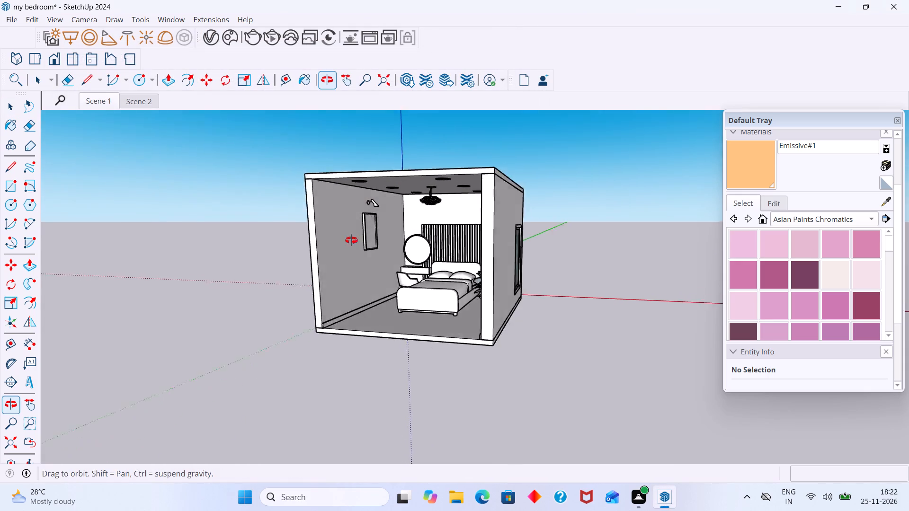
{"action": "middle_click_drag", "start_coordinate": [351, 240], "coordinate": [335, 229]}
{"action": "scroll", "coordinate": [333, 228], "scroll_direction": "up", "scroll_amount": 4}
{"action": "double_click", "coordinate": [321, 220]}
{"action": "left_click", "coordinate": [336, 226]}
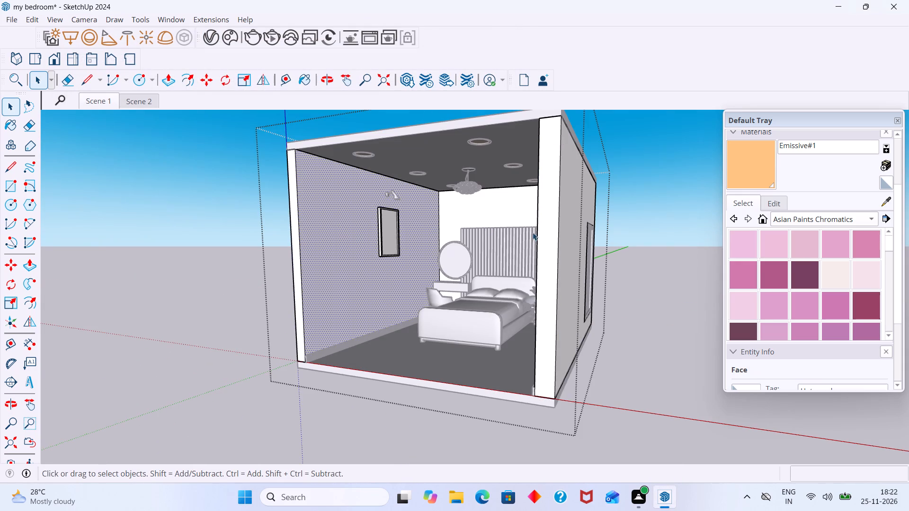
{"action": "scroll", "coordinate": [805, 281], "scroll_direction": "down", "scroll_amount": 8}
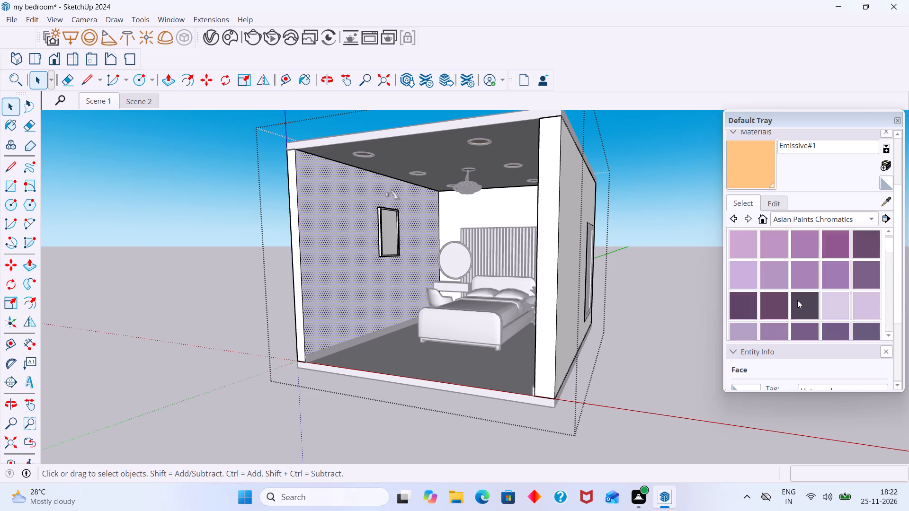
{"action": "scroll", "coordinate": [797, 300], "scroll_direction": "down", "scroll_amount": 13}
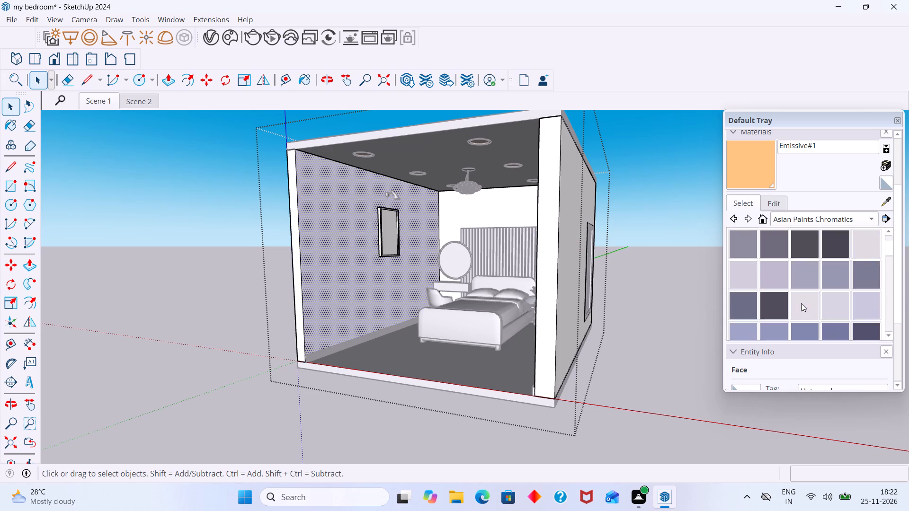
{"action": "scroll", "coordinate": [801, 303], "scroll_direction": "down", "scroll_amount": 17}
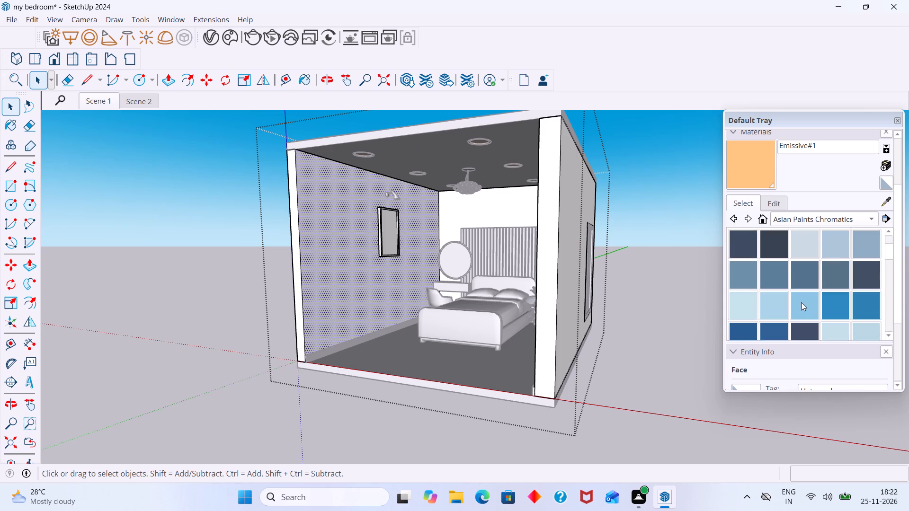
{"action": "scroll", "coordinate": [801, 302], "scroll_direction": "down", "scroll_amount": 2}
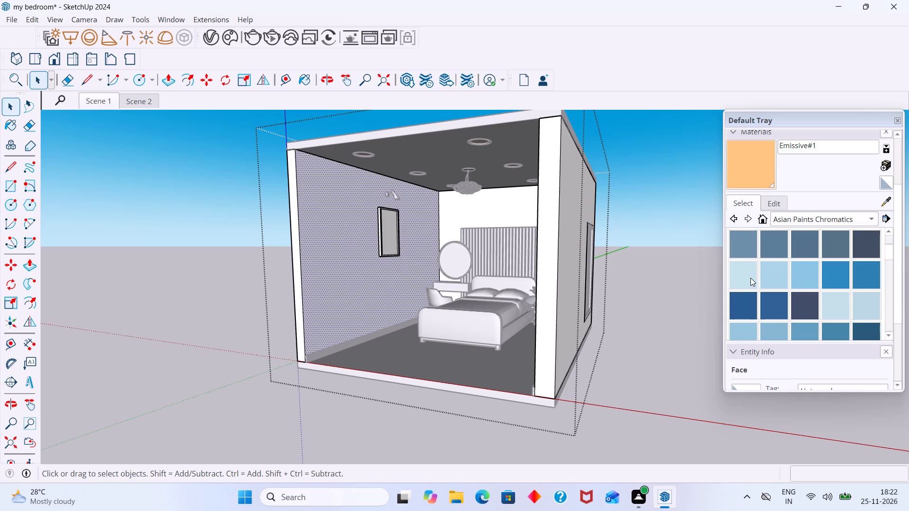
{"action": "left_click", "coordinate": [747, 275]}
{"action": "left_click", "coordinate": [345, 274]}
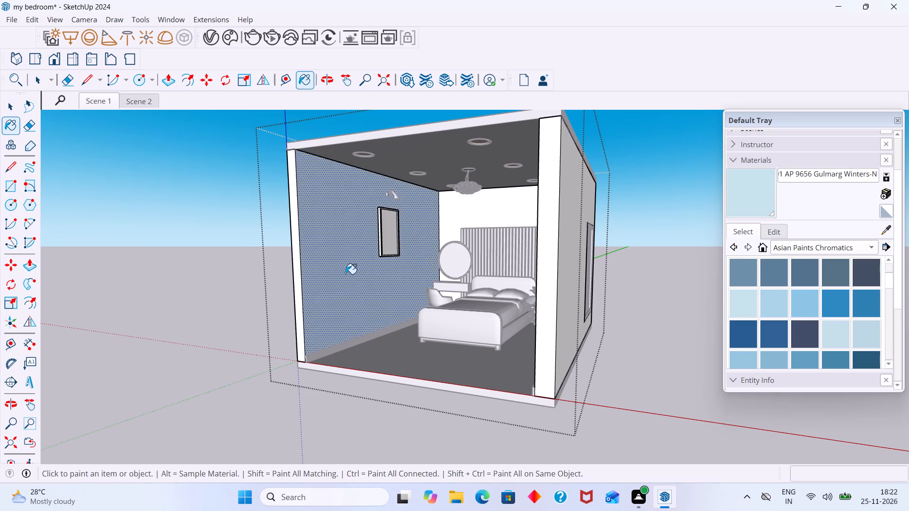
Paint the wall behind the bed and the curtain-side wall with the same AP 9656 Gulmarg Winters-N colour, and leave the room group.
{"action": "middle_click_drag", "start_coordinate": [439, 272], "coordinate": [511, 283]}
{"action": "scroll", "coordinate": [460, 241], "scroll_direction": "up", "scroll_amount": 7}
{"action": "left_click", "coordinate": [432, 195]}
{"action": "scroll", "coordinate": [447, 199], "scroll_direction": "down", "scroll_amount": 3}
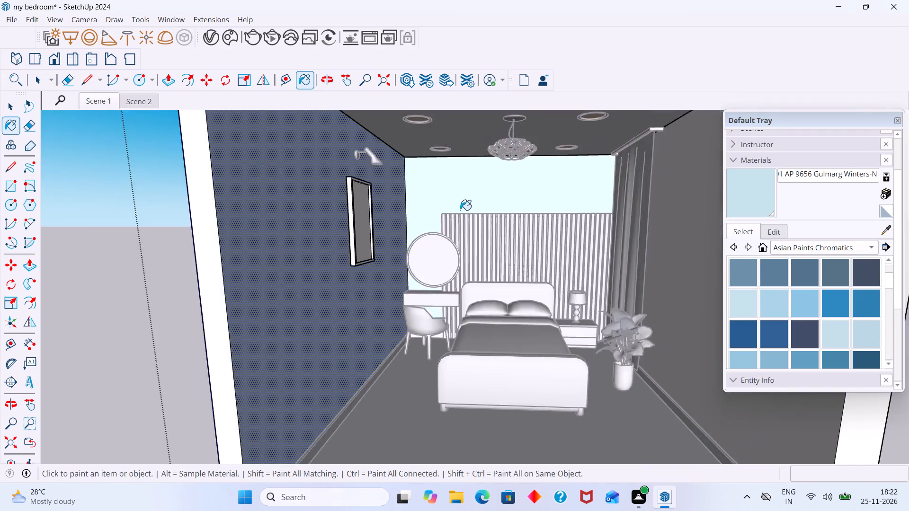
{"action": "scroll", "coordinate": [460, 210], "scroll_direction": "down", "scroll_amount": 5}
{"action": "middle_click_drag", "start_coordinate": [572, 225], "coordinate": [634, 220]}
{"action": "scroll", "coordinate": [625, 221], "scroll_direction": "up", "scroll_amount": 3}
{"action": "left_click", "coordinate": [625, 221]}
{"action": "scroll", "coordinate": [621, 221], "scroll_direction": "down", "scroll_amount": 6}
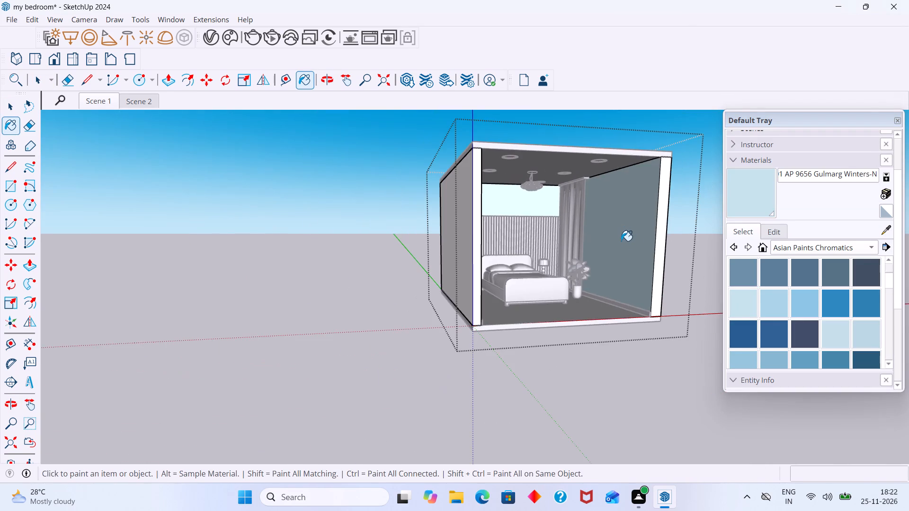
{"action": "middle_click_drag", "start_coordinate": [630, 247], "coordinate": [523, 194]}
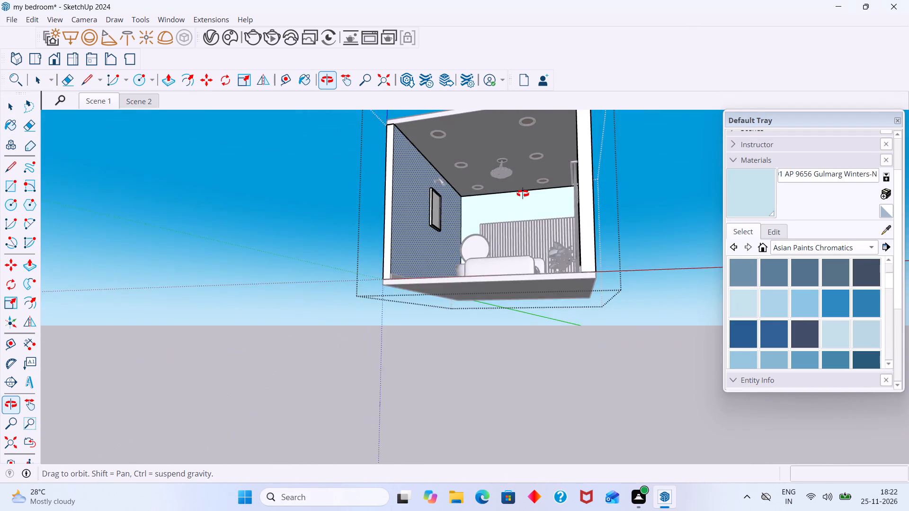
{"action": "middle_click_drag", "start_coordinate": [523, 194], "coordinate": [523, 224]}
{"action": "key", "text": "space"}
{"action": "left_click", "coordinate": [649, 361]}
Start an interactive render of the whole bedroom and check the painted walls and ceiling lights.
{"action": "scroll", "coordinate": [455, 192], "scroll_direction": "up", "scroll_amount": 4}
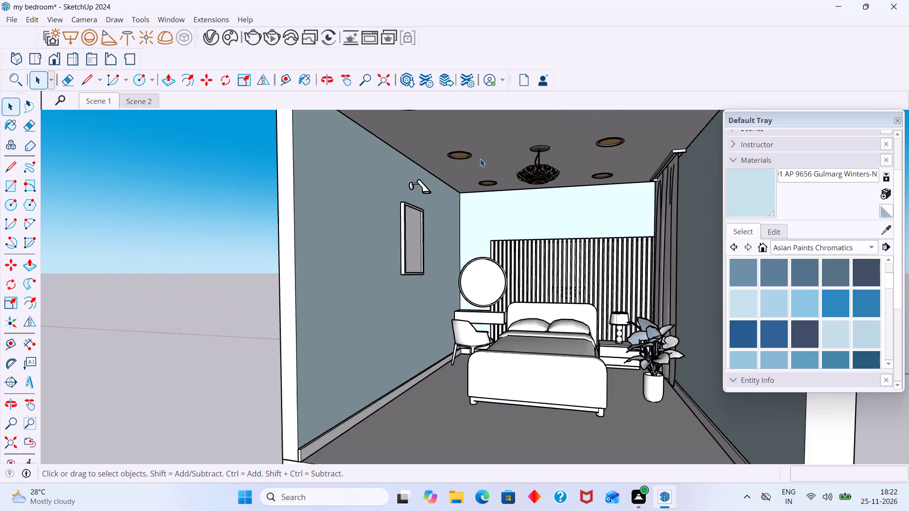
{"action": "scroll", "coordinate": [480, 159], "scroll_direction": "up", "scroll_amount": 3}
{"action": "middle_click_drag", "start_coordinate": [492, 150], "coordinate": [474, 154]}
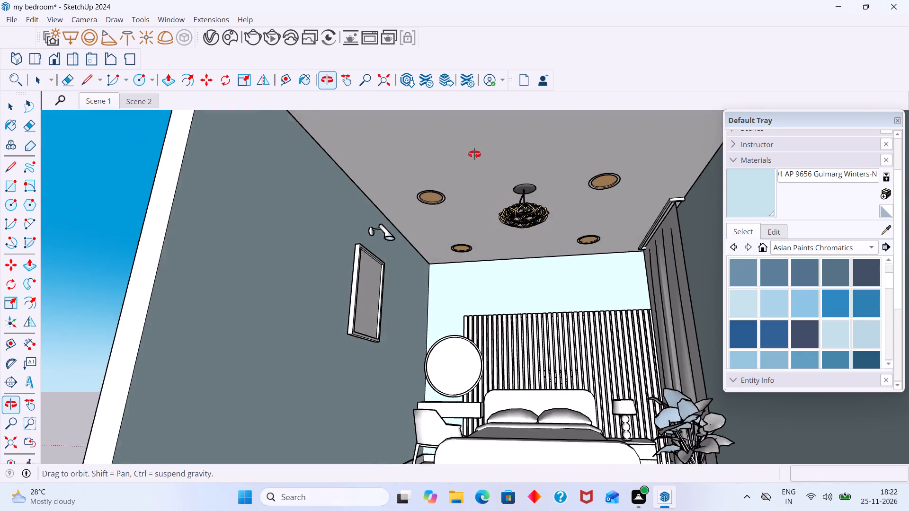
{"action": "middle_click_drag", "start_coordinate": [474, 154], "coordinate": [481, 186]}
{"action": "scroll", "coordinate": [489, 185], "scroll_direction": "down", "scroll_amount": 11}
{"action": "middle_click_drag", "start_coordinate": [548, 270], "coordinate": [593, 304]}
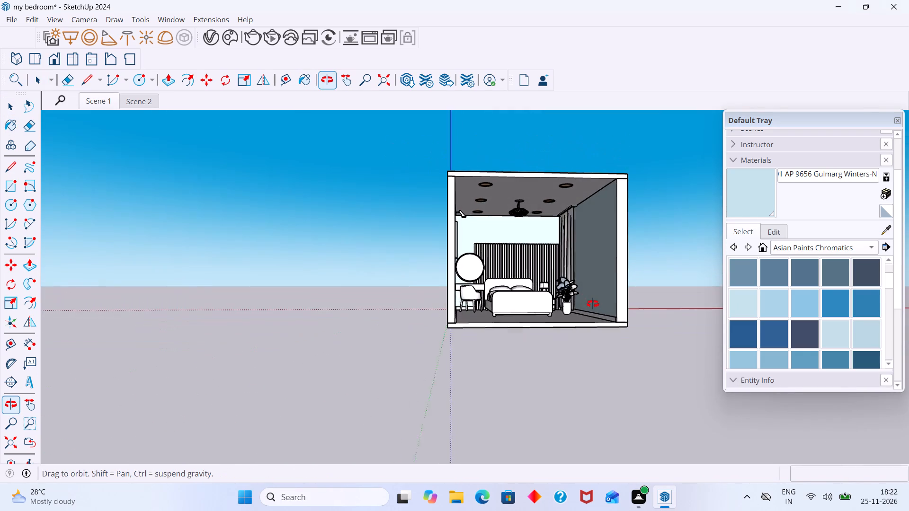
{"action": "middle_click_drag", "start_coordinate": [593, 304], "coordinate": [599, 326]}
{"action": "double_click", "coordinate": [273, 43]}
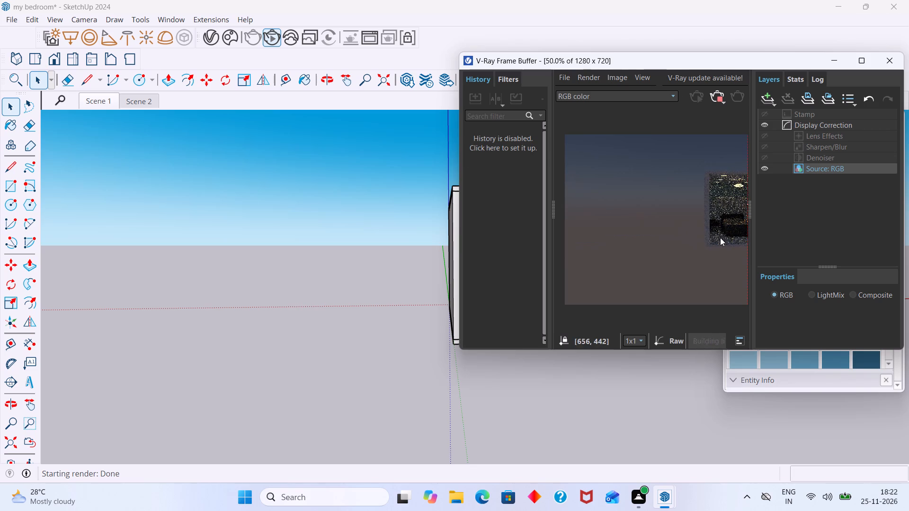
{"action": "middle_click_drag", "start_coordinate": [716, 228], "coordinate": [645, 246]}
{"action": "scroll", "coordinate": [683, 223], "scroll_direction": "up", "scroll_amount": 1}
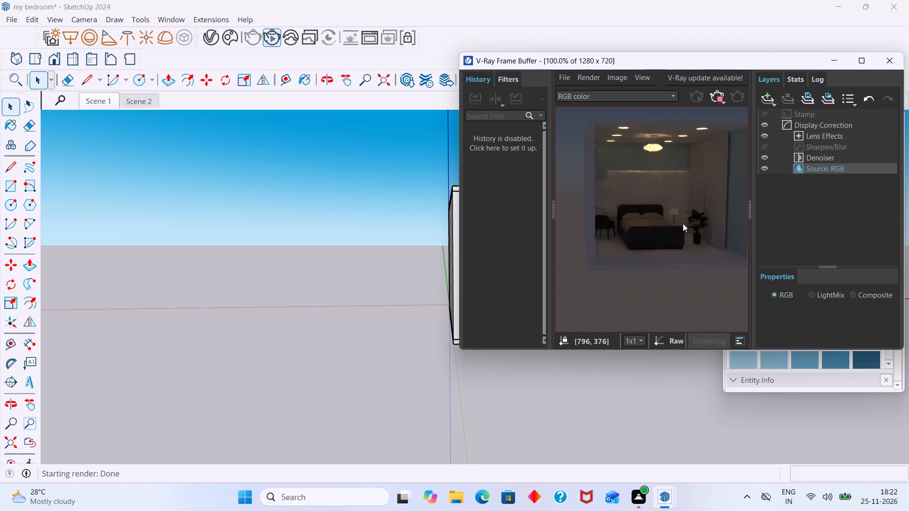
{"action": "scroll", "coordinate": [683, 223], "scroll_direction": "up", "scroll_amount": 1}
{"action": "scroll", "coordinate": [683, 223], "scroll_direction": "down", "scroll_amount": 2}
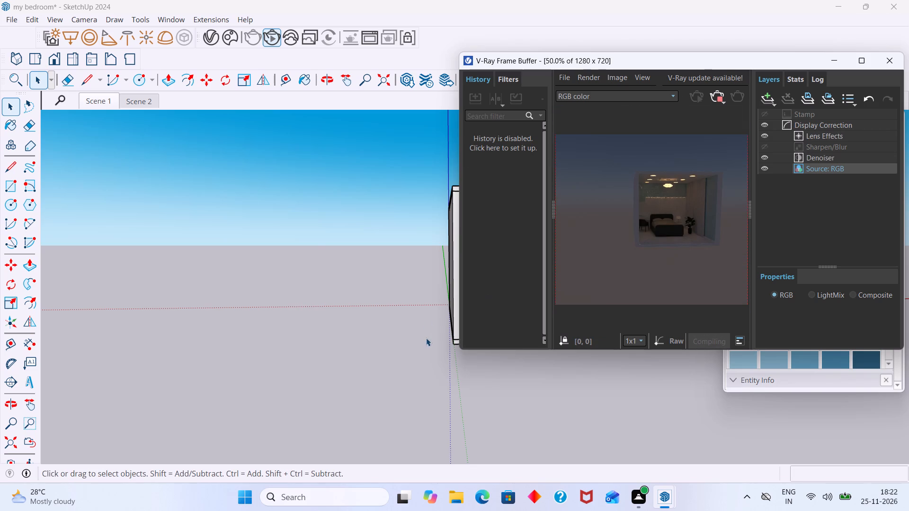
Switch the render to the Scene 1 view, check the wall colour around the bed and mirror, and close the frame buffer.
{"action": "left_click", "coordinate": [106, 100]}
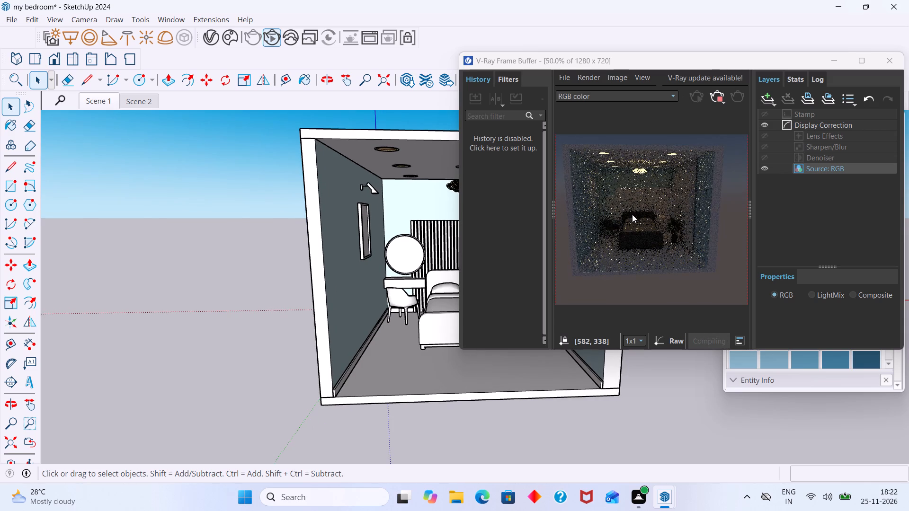
{"action": "scroll", "coordinate": [604, 210], "scroll_direction": "up", "scroll_amount": 1}
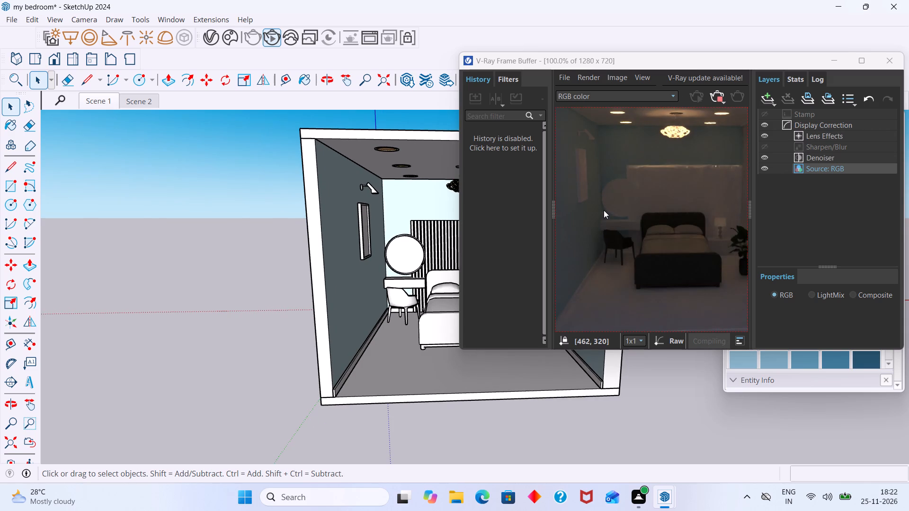
{"action": "scroll", "coordinate": [622, 196], "scroll_direction": "up", "scroll_amount": 1}
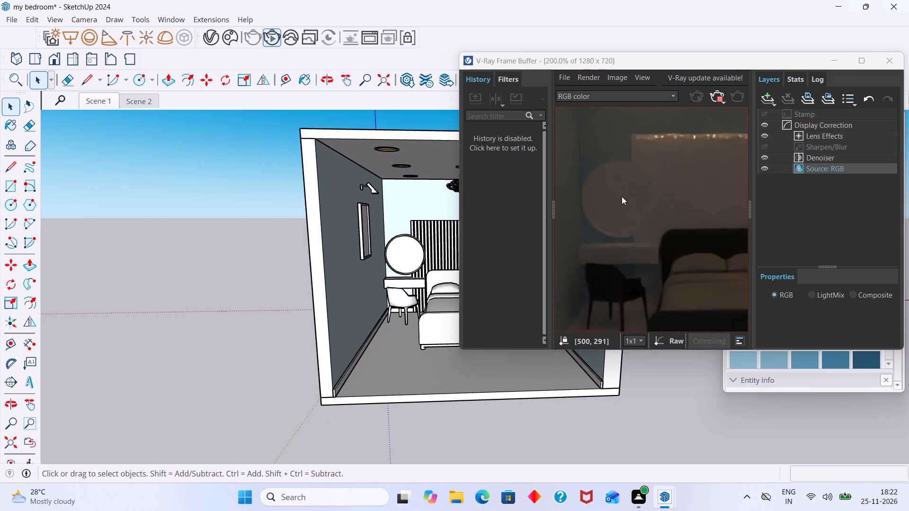
{"action": "scroll", "coordinate": [622, 196], "scroll_direction": "down", "scroll_amount": 1}
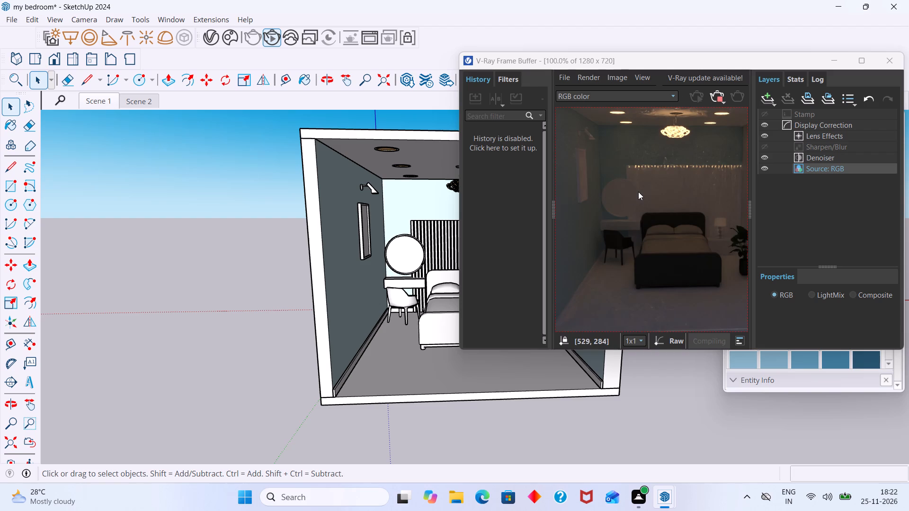
{"action": "scroll", "coordinate": [640, 190], "scroll_direction": "down", "scroll_amount": 1}
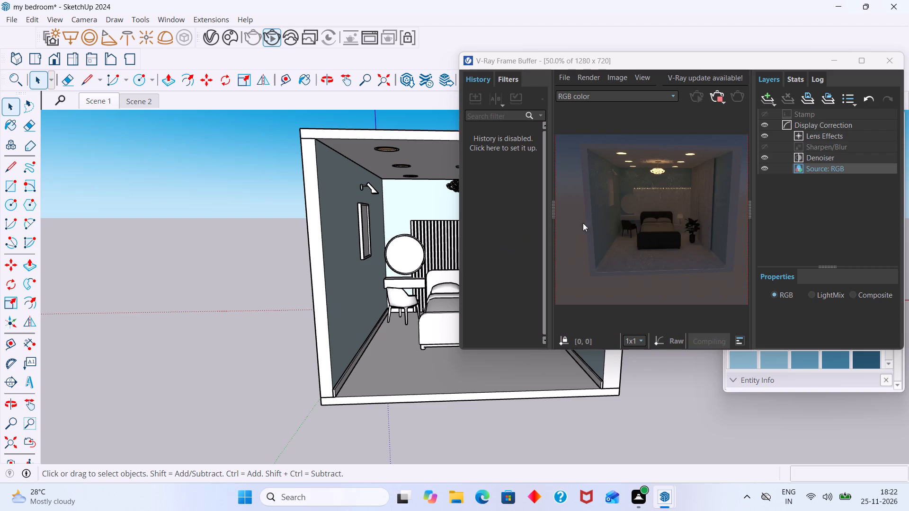
{"action": "scroll", "coordinate": [663, 197], "scroll_direction": "up", "scroll_amount": 1}
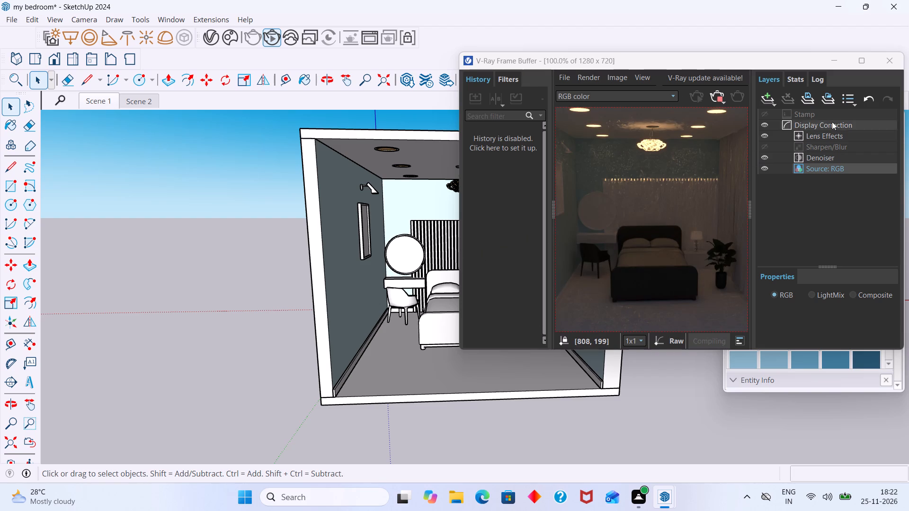
{"action": "left_click", "coordinate": [889, 62]}
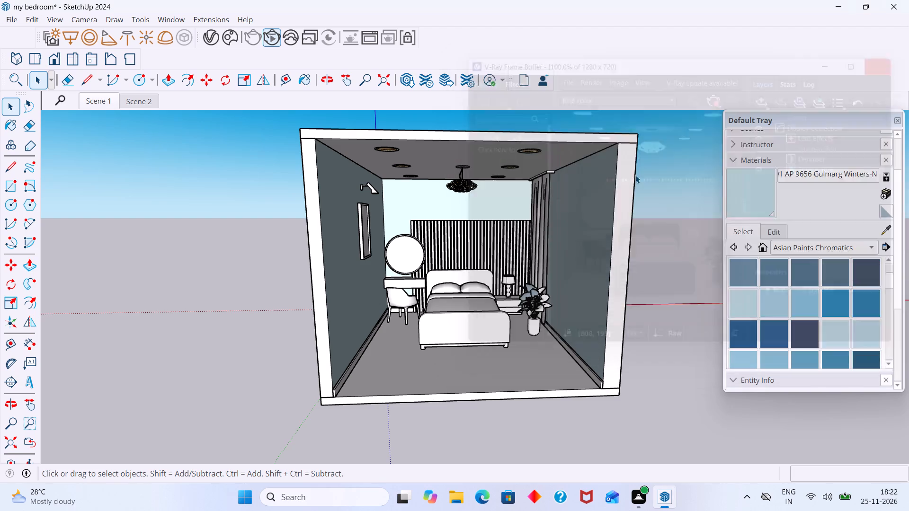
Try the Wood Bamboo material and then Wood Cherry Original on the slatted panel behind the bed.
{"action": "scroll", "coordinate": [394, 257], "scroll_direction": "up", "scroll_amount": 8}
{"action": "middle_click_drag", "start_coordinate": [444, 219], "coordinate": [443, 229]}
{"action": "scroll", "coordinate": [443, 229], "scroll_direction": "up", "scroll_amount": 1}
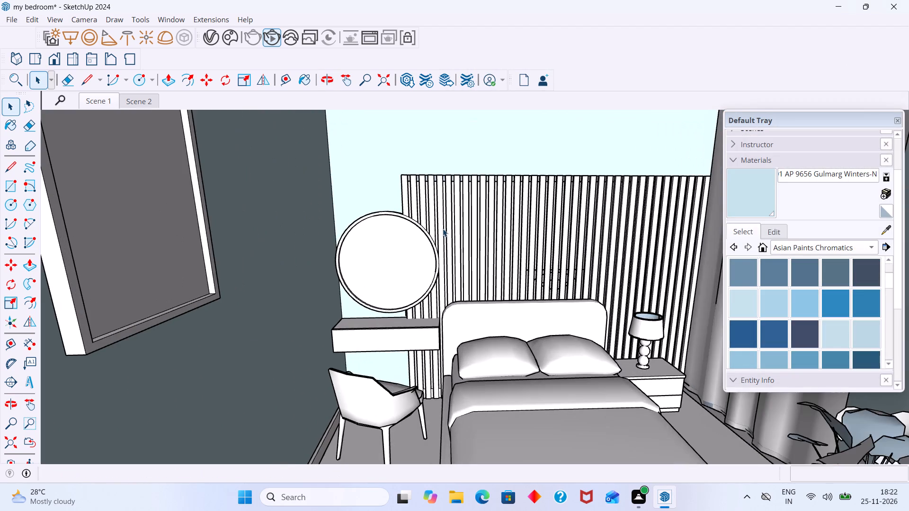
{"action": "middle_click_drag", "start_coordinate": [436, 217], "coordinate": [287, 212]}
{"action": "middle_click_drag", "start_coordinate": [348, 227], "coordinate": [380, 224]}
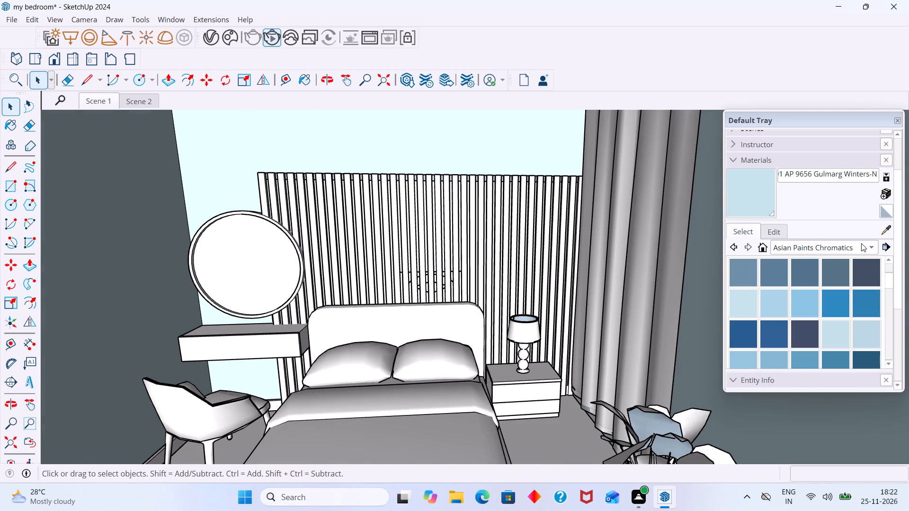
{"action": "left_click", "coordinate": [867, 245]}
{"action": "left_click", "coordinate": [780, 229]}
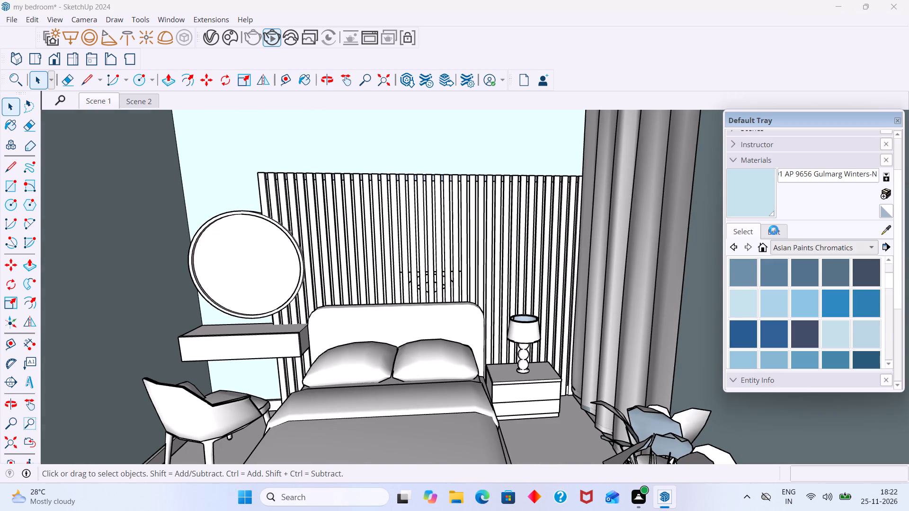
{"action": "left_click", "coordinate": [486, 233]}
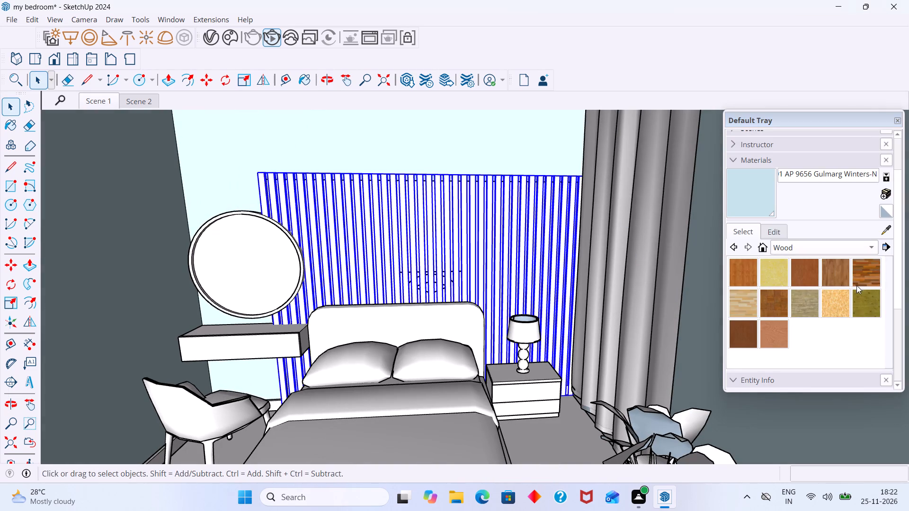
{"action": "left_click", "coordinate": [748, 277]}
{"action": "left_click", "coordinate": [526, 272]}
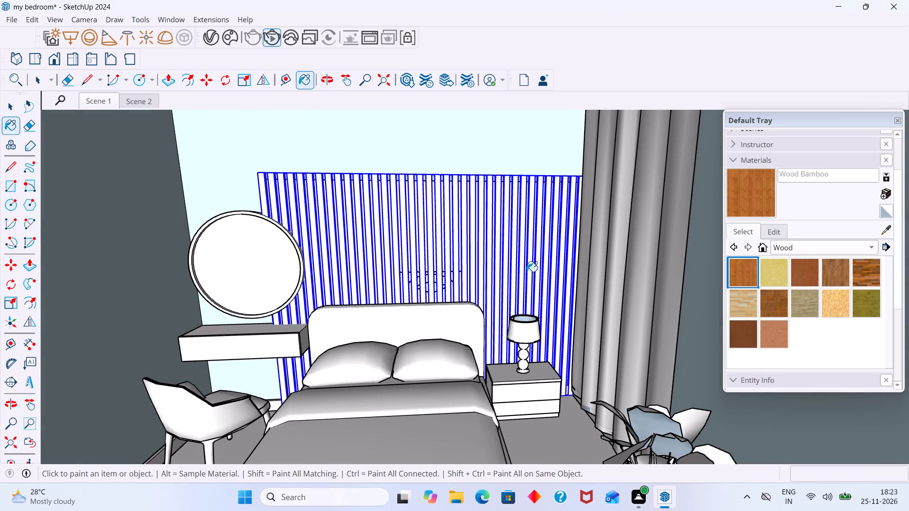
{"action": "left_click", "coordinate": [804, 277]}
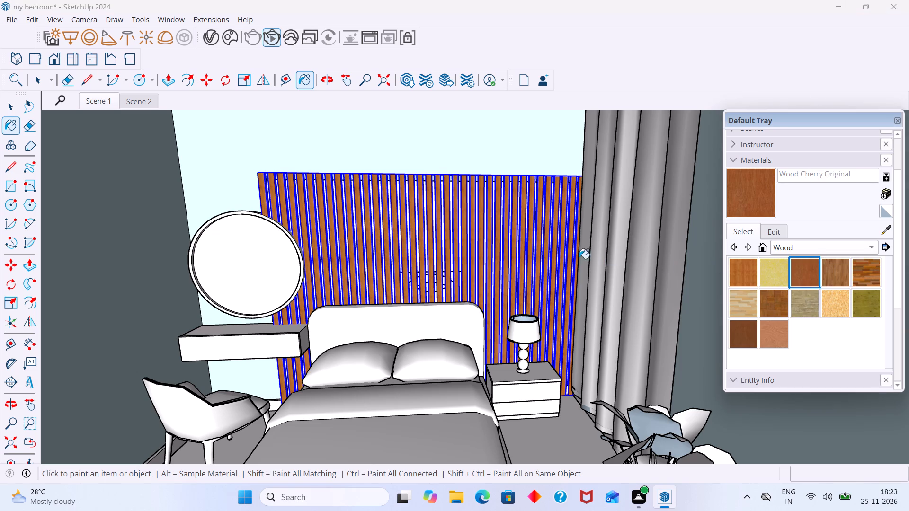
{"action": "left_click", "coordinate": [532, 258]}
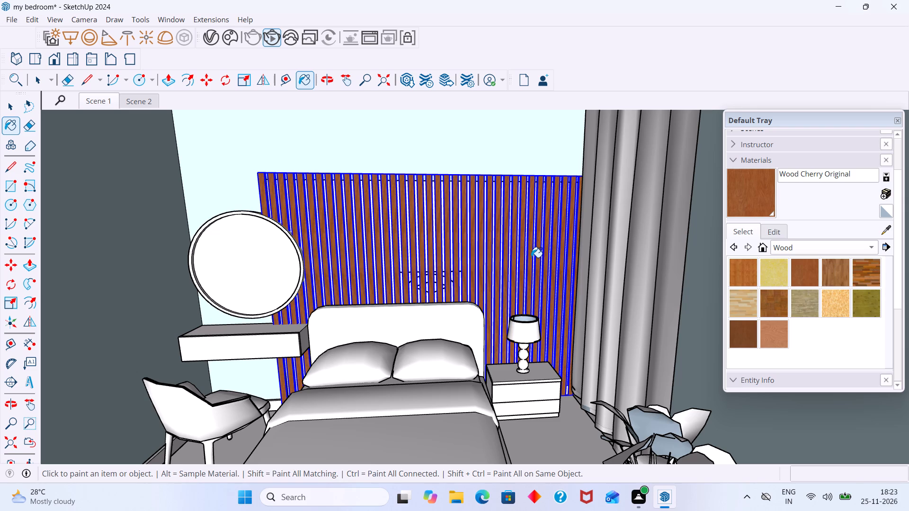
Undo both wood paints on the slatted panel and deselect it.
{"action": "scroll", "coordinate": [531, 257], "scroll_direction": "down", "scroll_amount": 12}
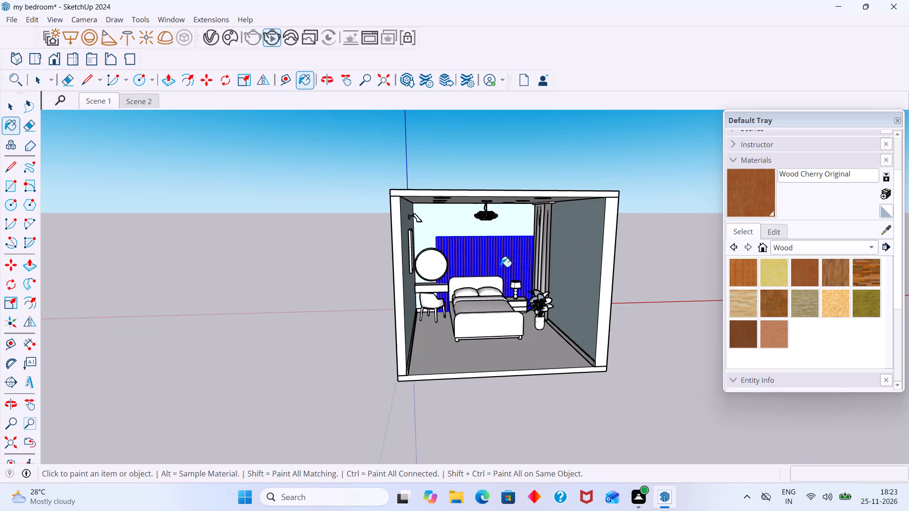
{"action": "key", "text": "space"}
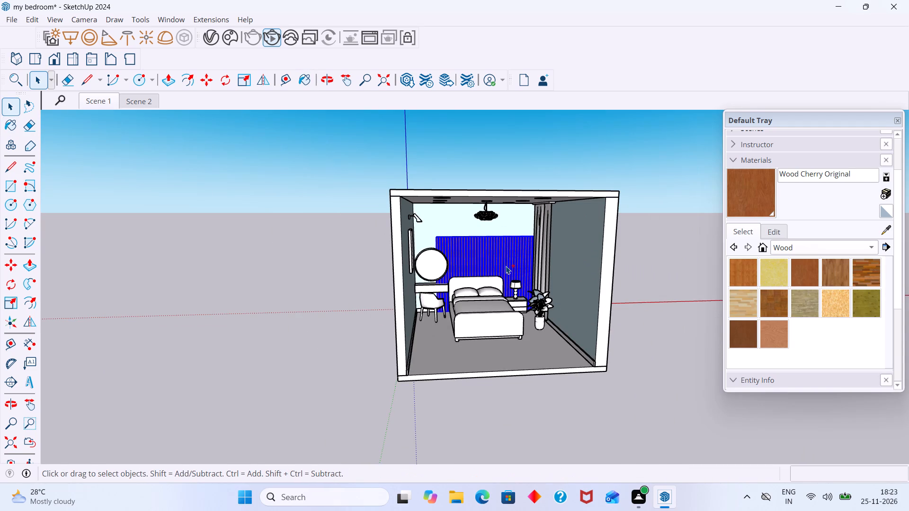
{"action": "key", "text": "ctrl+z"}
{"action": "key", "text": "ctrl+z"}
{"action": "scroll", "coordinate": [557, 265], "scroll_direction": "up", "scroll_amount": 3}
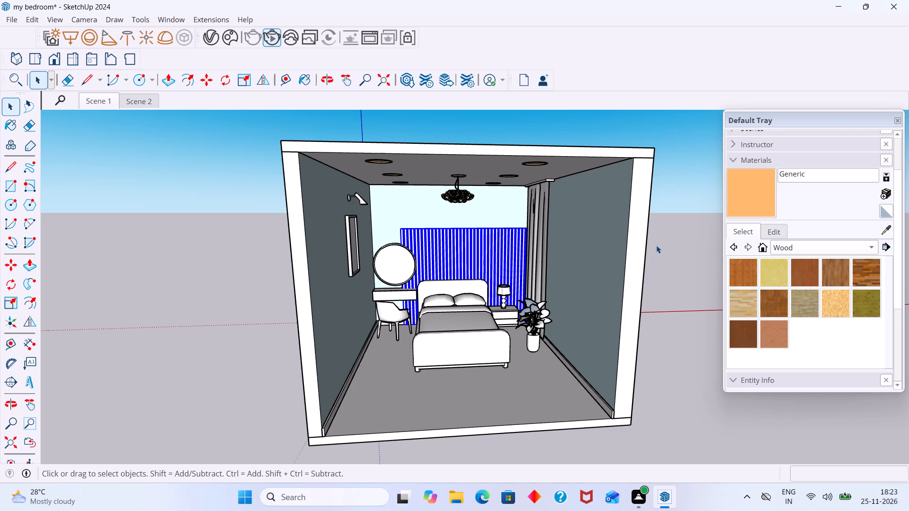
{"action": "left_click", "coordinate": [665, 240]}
Examine the bedroom's slatted panel, furniture and painted walls from several angles and distances.
{"action": "scroll", "coordinate": [514, 250], "scroll_direction": "up", "scroll_amount": 10}
{"action": "scroll", "coordinate": [503, 247], "scroll_direction": "down", "scroll_amount": 14}
{"action": "middle_click_drag", "start_coordinate": [489, 257], "coordinate": [455, 281]}
{"action": "scroll", "coordinate": [481, 255], "scroll_direction": "up", "scroll_amount": 8}
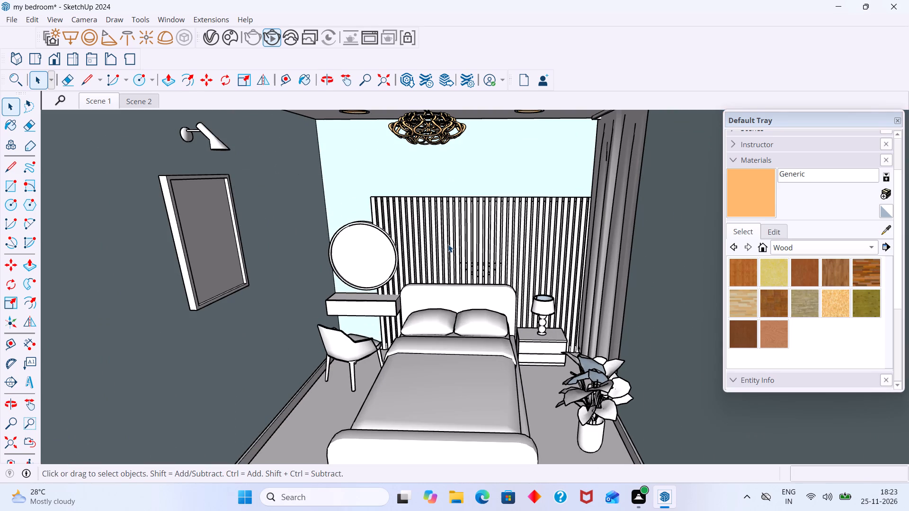
{"action": "scroll", "coordinate": [454, 241], "scroll_direction": "down", "scroll_amount": 2}
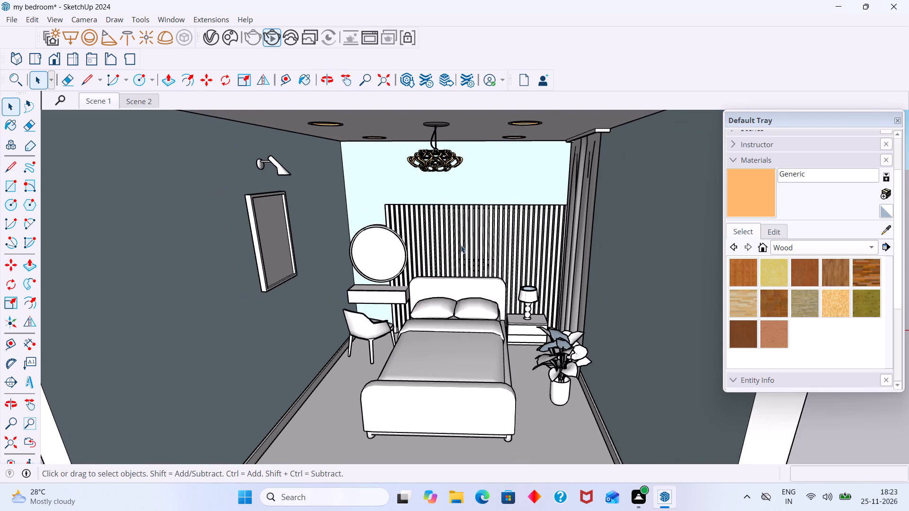
{"action": "middle_click_drag", "start_coordinate": [460, 254], "coordinate": [401, 238], "text": "shift"}
{"action": "scroll", "coordinate": [402, 239], "scroll_direction": "down", "scroll_amount": 6}
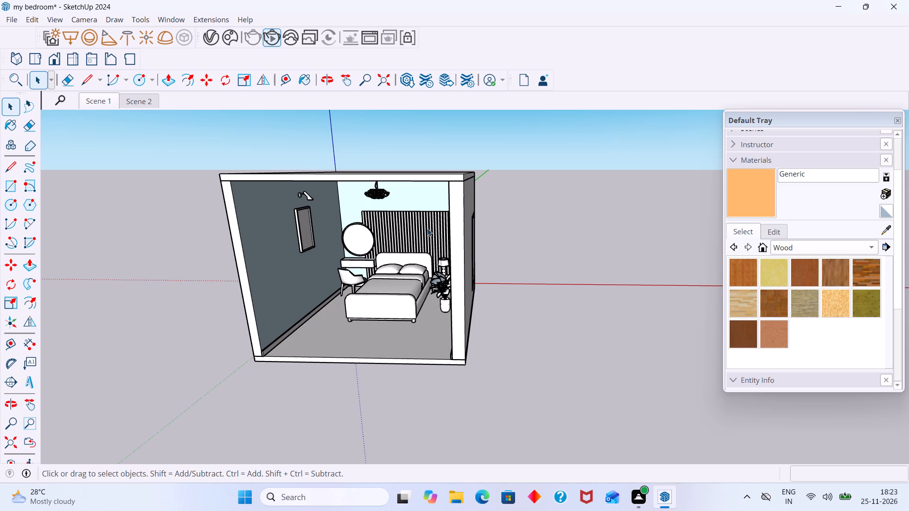
{"action": "scroll", "coordinate": [330, 248], "scroll_direction": "down", "scroll_amount": 3}
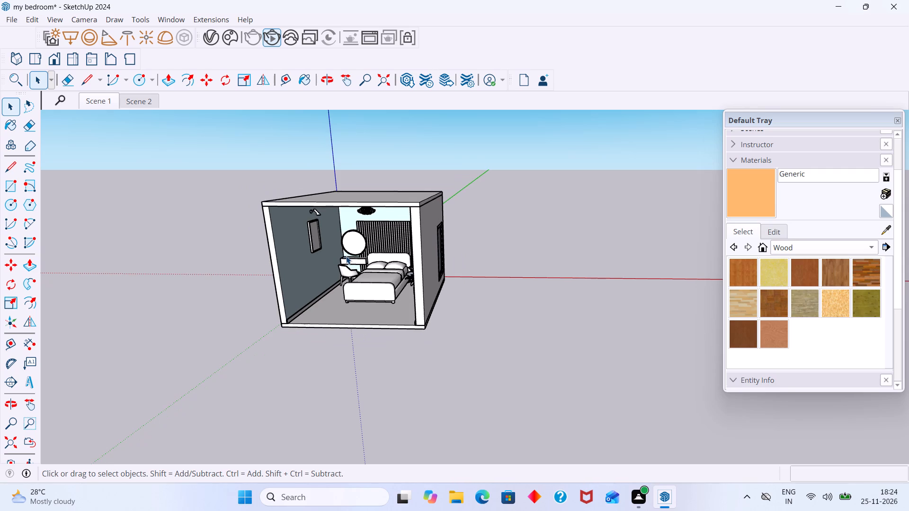
{"action": "middle_click_drag", "start_coordinate": [336, 262], "coordinate": [387, 252]}
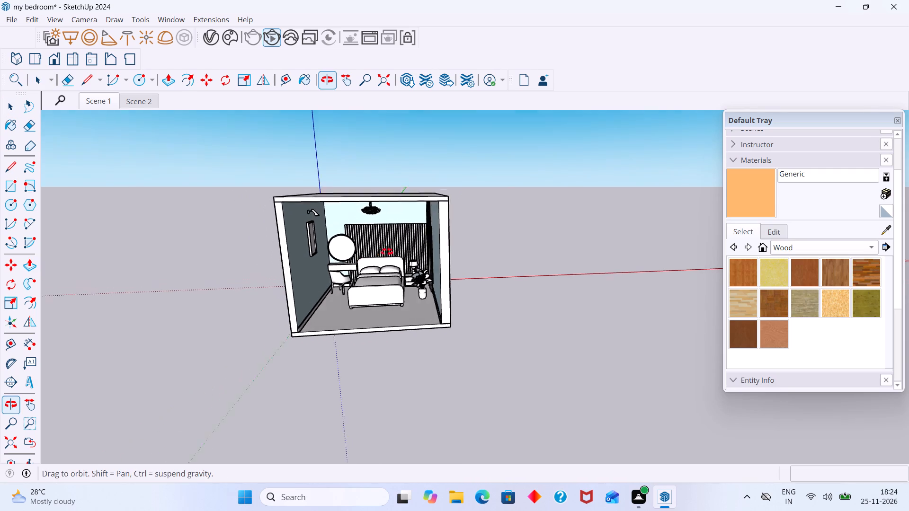
{"action": "middle_click_drag", "start_coordinate": [387, 252], "coordinate": [387, 251]}
{"action": "middle_click_drag", "start_coordinate": [356, 255], "coordinate": [395, 229], "text": "shift"}
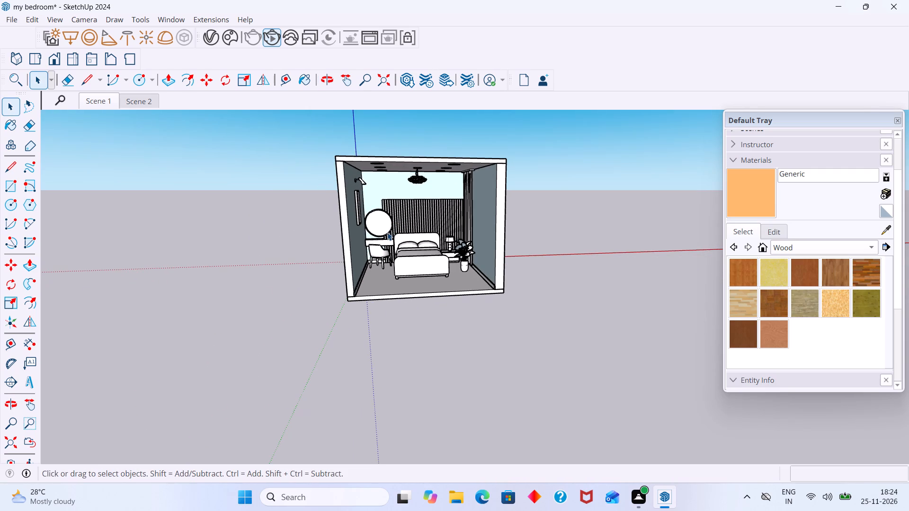
{"action": "middle_click_drag", "start_coordinate": [366, 230], "coordinate": [350, 230]}
{"action": "scroll", "coordinate": [392, 208], "scroll_direction": "up", "scroll_amount": 6}
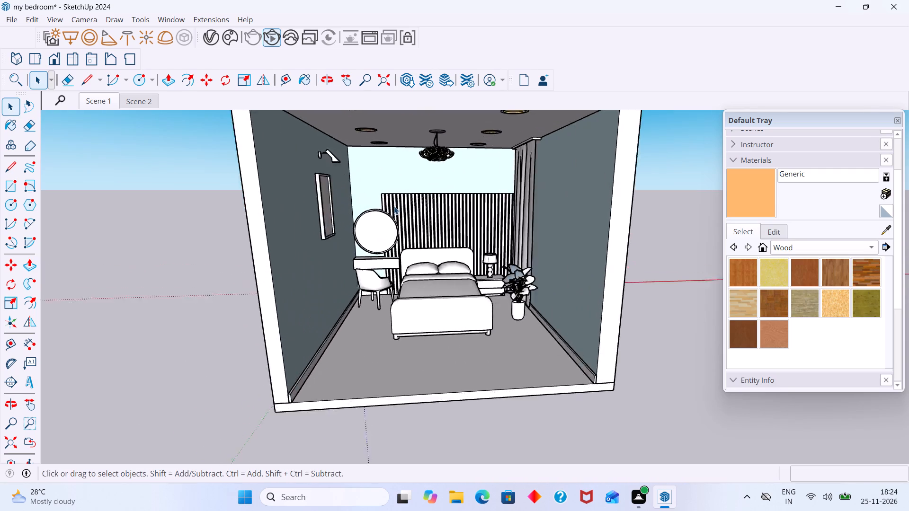
{"action": "scroll", "coordinate": [394, 206], "scroll_direction": "up", "scroll_amount": 10}
{"action": "scroll", "coordinate": [384, 203], "scroll_direction": "down", "scroll_amount": 7}
{"action": "scroll", "coordinate": [313, 106], "scroll_direction": "down", "scroll_amount": 4}
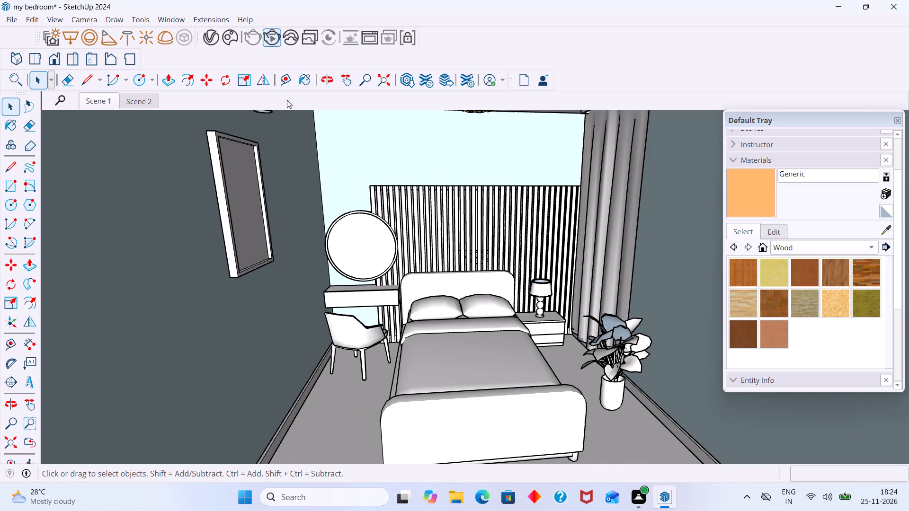
Browse the online Chaos Cosmos library to the Wood category of Materials.
{"action": "left_click", "coordinate": [231, 39]}
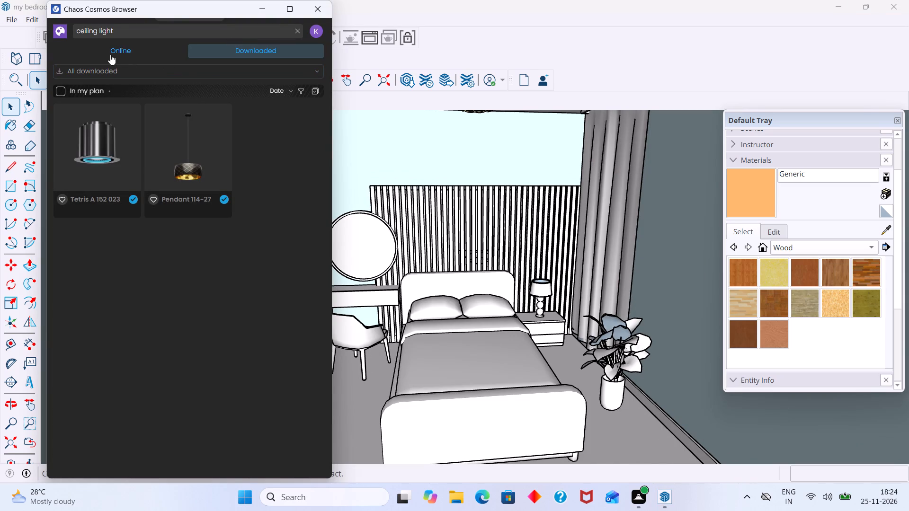
{"action": "left_click", "coordinate": [122, 49]}
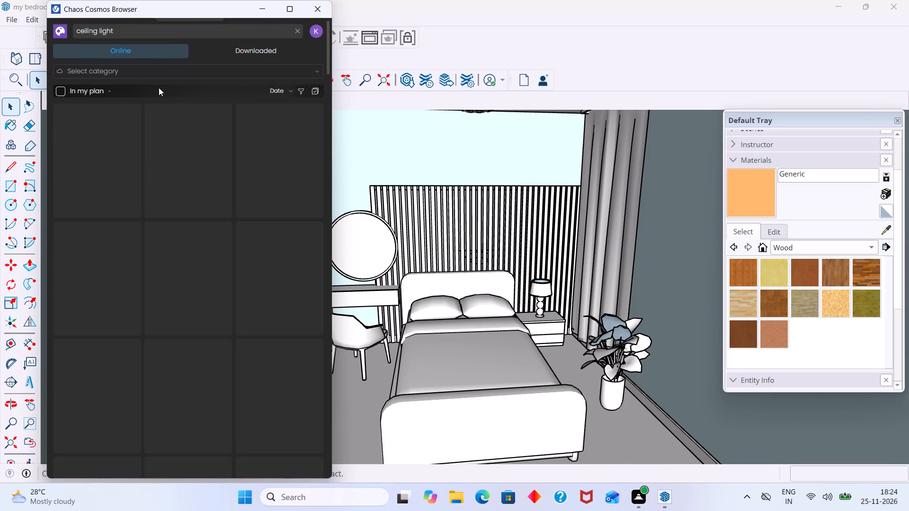
{"action": "left_click", "coordinate": [132, 67]}
{"action": "left_click", "coordinate": [102, 94]}
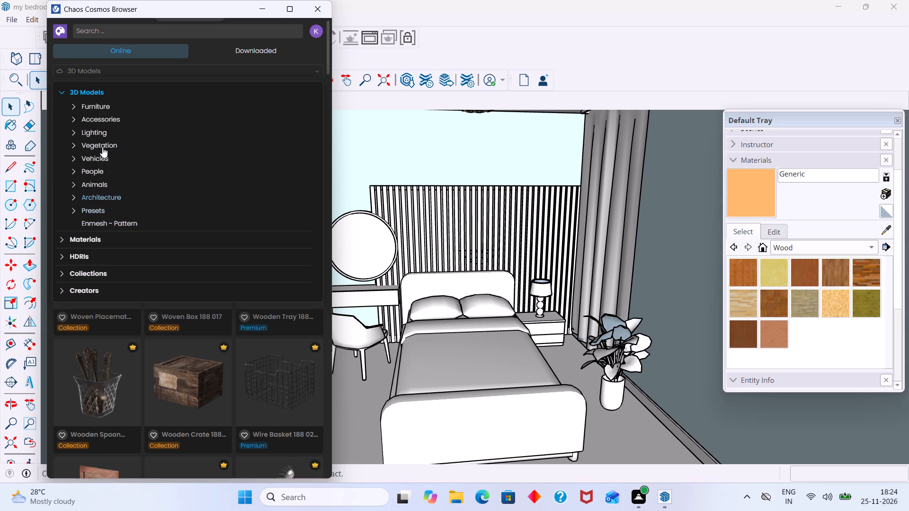
{"action": "left_click", "coordinate": [102, 109]}
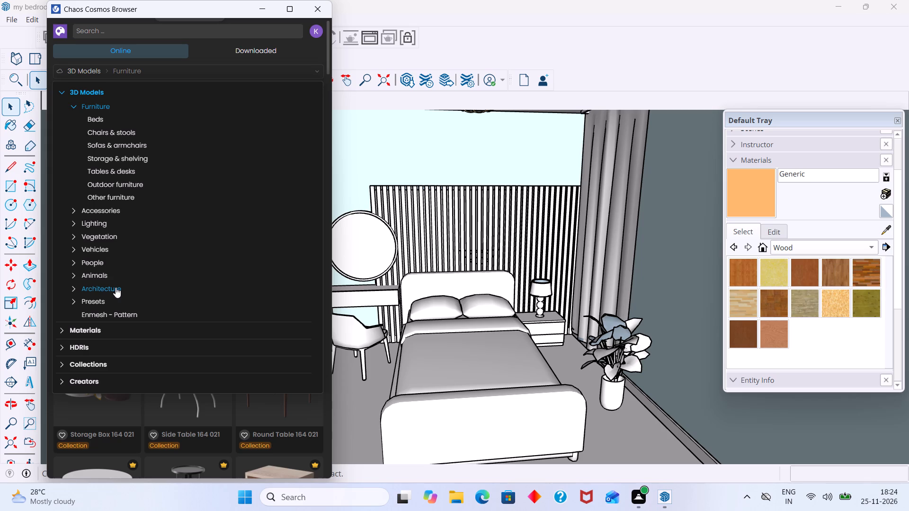
{"action": "left_click", "coordinate": [100, 329]}
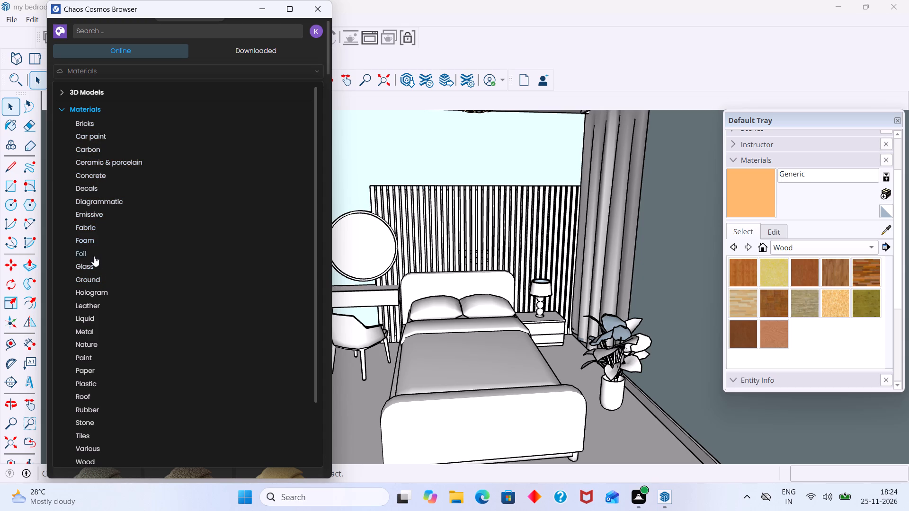
{"action": "scroll", "coordinate": [94, 294], "scroll_direction": "down", "scroll_amount": 2}
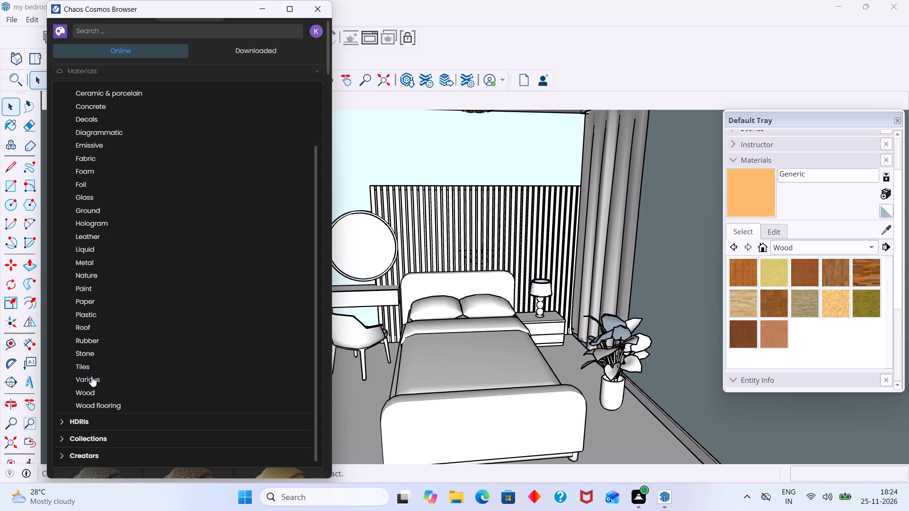
{"action": "left_click", "coordinate": [92, 392]}
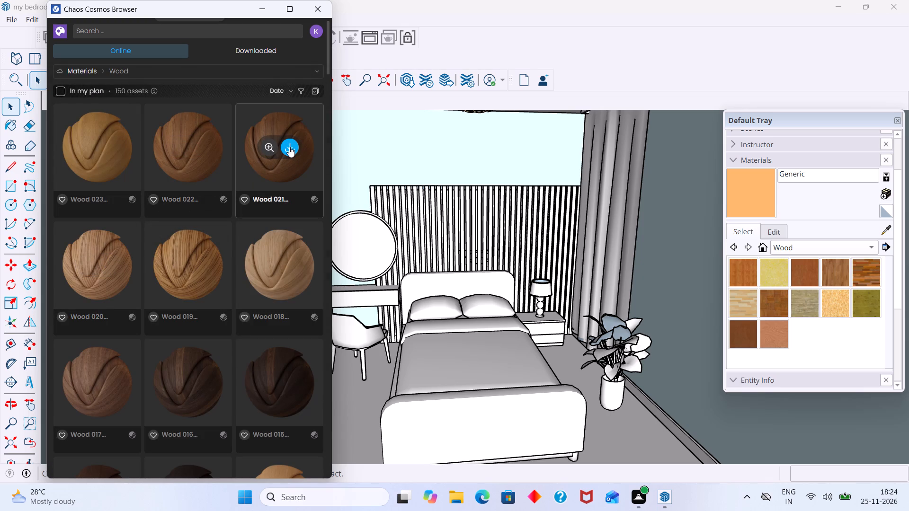
Download the Wood 009 27.06cm material, import it into the scene, and close the Cosmos browser.
{"action": "scroll", "coordinate": [218, 194], "scroll_direction": "down", "scroll_amount": 1}
{"action": "scroll", "coordinate": [218, 196], "scroll_direction": "up", "scroll_amount": 1}
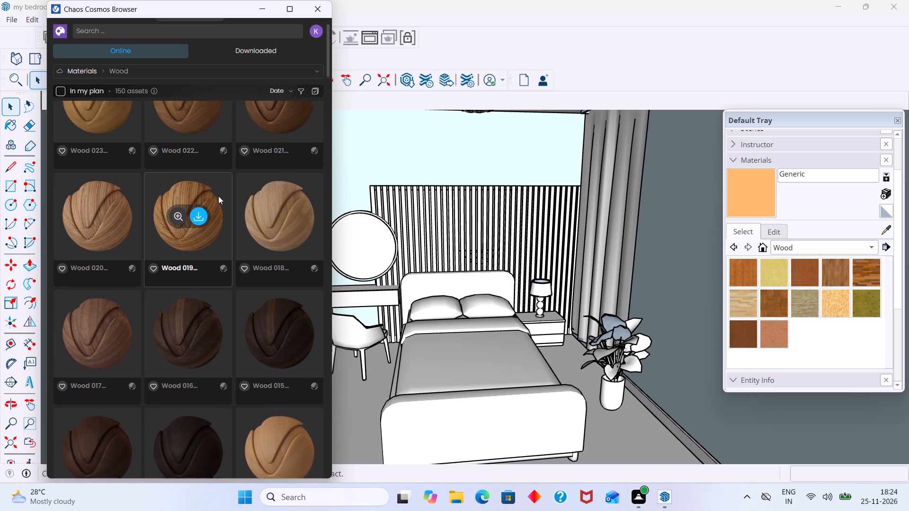
{"action": "scroll", "coordinate": [218, 196], "scroll_direction": "up", "scroll_amount": 1}
{"action": "scroll", "coordinate": [262, 191], "scroll_direction": "down", "scroll_amount": 1}
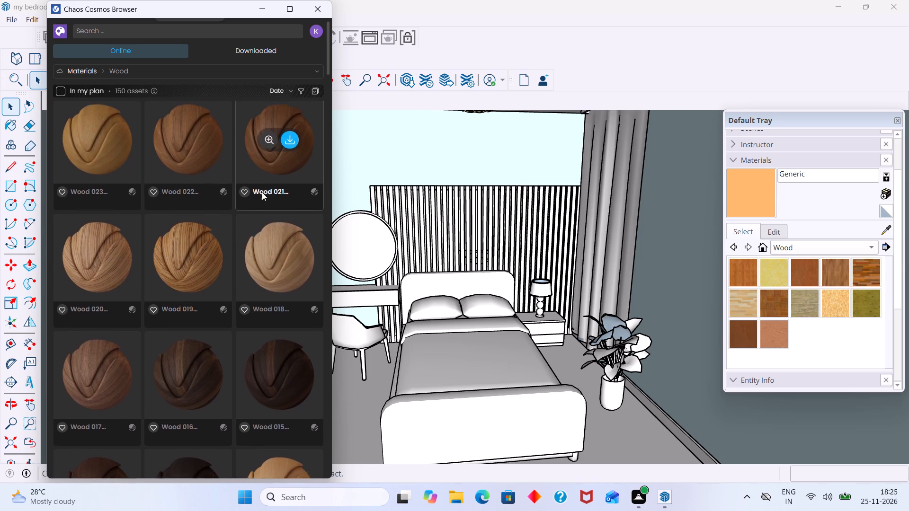
{"action": "scroll", "coordinate": [262, 192], "scroll_direction": "down", "scroll_amount": 5}
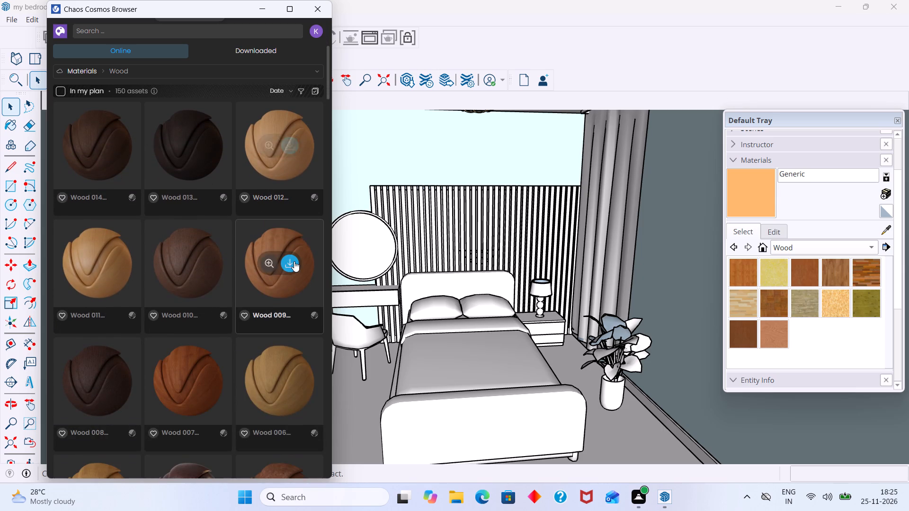
{"action": "left_click", "coordinate": [289, 262]}
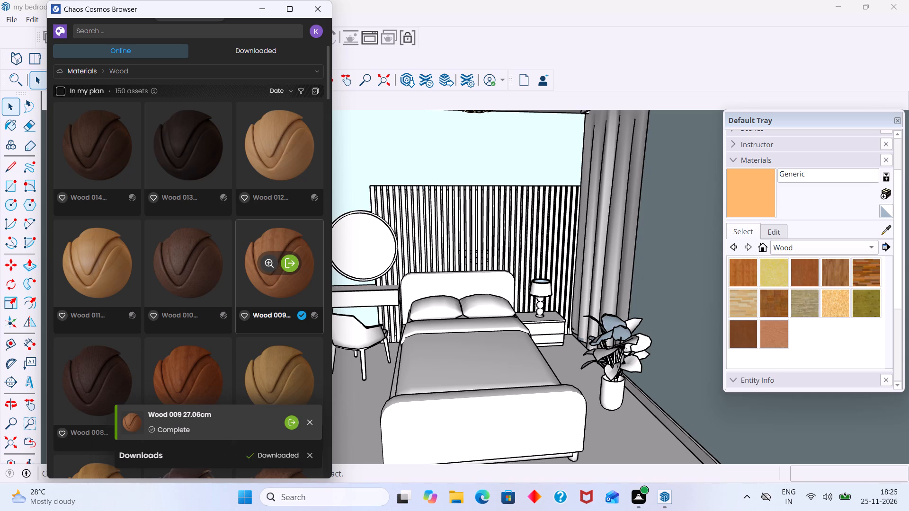
{"action": "left_click", "coordinate": [289, 266]}
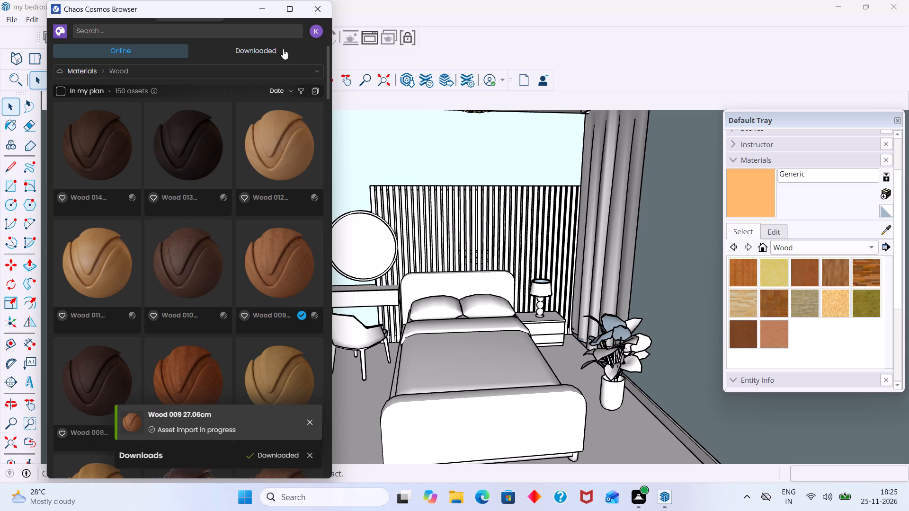
{"action": "left_click", "coordinate": [317, 8]}
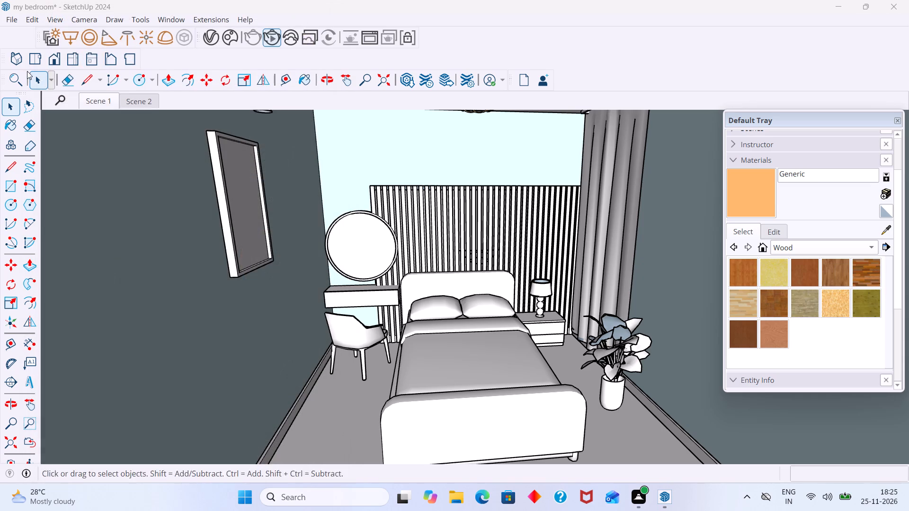
Apply the Wood 009 27.06cm V-Ray material to the whole slatted panel behind the bed.
{"action": "double_click", "coordinate": [209, 38]}
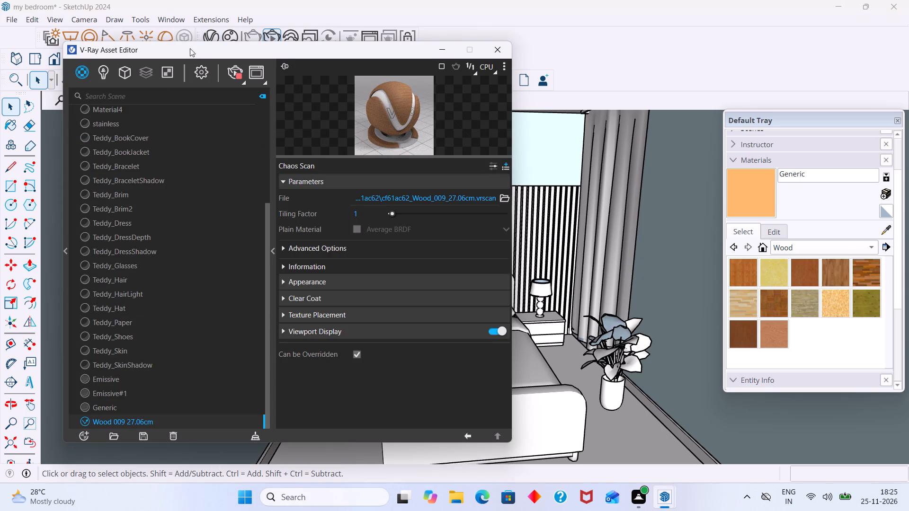
{"action": "scroll", "coordinate": [147, 353], "scroll_direction": "down", "scroll_amount": 2}
{"action": "left_click", "coordinate": [544, 234]}
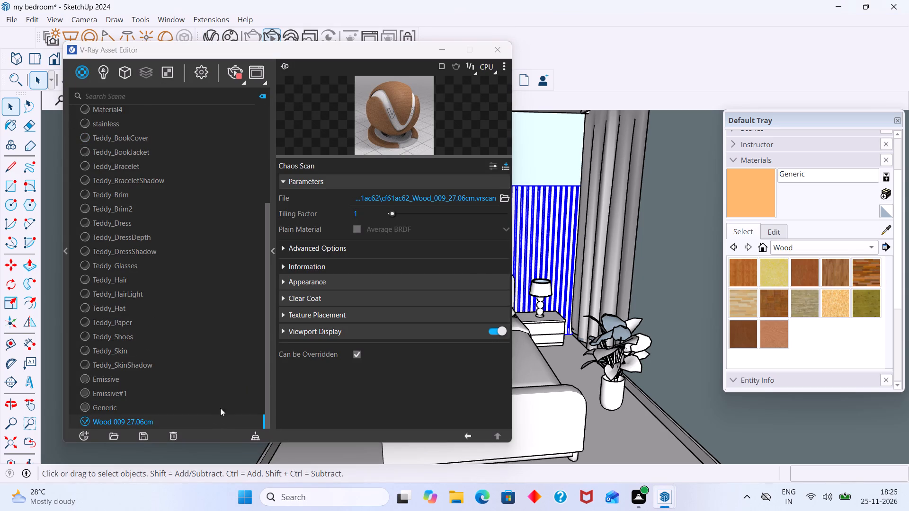
{"action": "right_click", "coordinate": [215, 419]}
{"action": "left_click", "coordinate": [241, 288]}
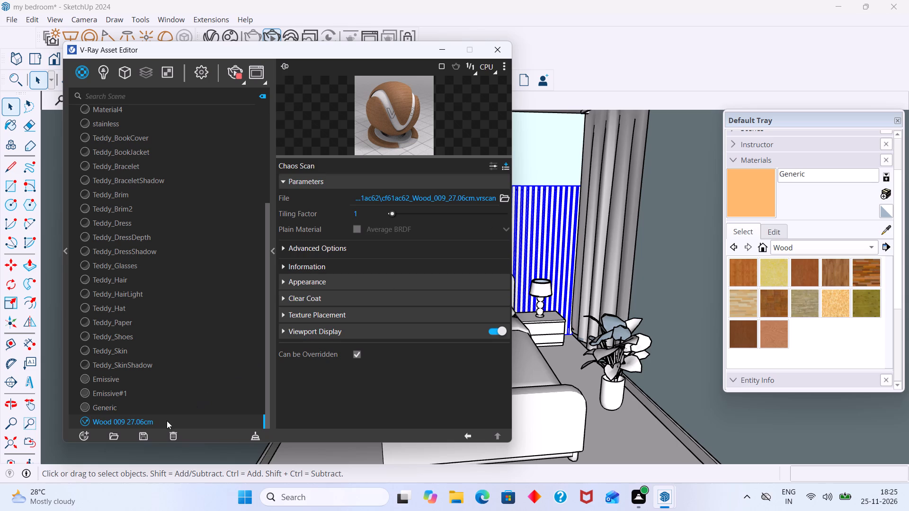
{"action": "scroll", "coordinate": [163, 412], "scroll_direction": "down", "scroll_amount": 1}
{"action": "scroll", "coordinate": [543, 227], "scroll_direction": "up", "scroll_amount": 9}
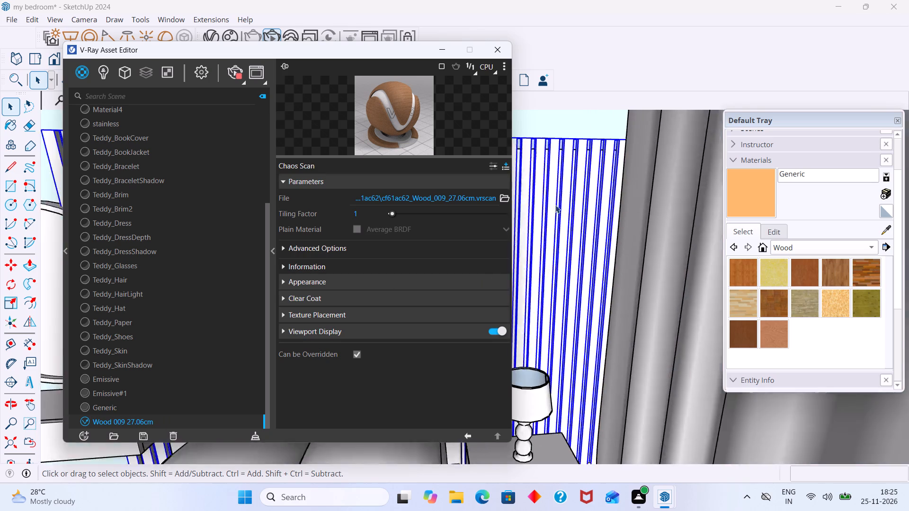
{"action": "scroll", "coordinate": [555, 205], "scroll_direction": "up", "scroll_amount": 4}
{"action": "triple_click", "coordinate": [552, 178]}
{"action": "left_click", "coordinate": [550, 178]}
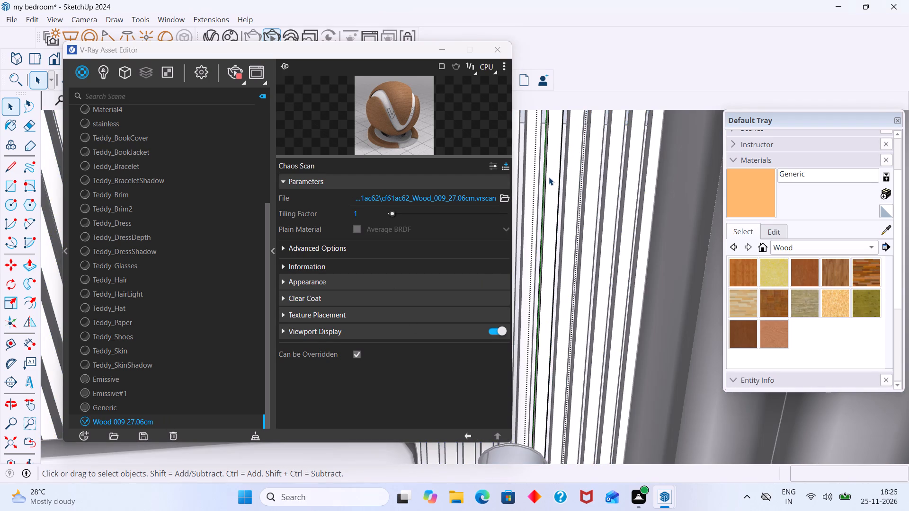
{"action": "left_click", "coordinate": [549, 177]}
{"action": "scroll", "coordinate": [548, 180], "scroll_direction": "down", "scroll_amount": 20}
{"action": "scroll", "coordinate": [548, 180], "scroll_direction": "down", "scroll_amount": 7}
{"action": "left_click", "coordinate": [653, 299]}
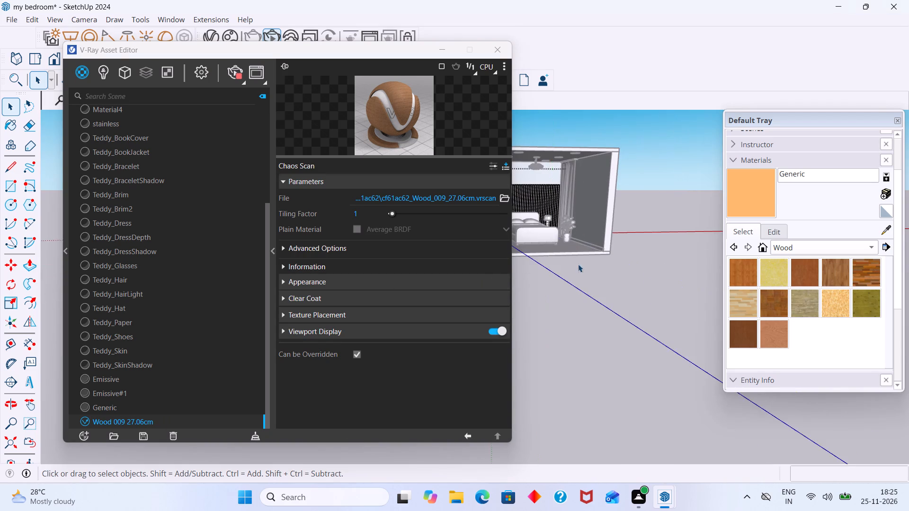
Apply Wood 009 27.06cm to all geometry of a slat above the bedside lamp, and leave the slat's editing mode.
{"action": "scroll", "coordinate": [539, 189], "scroll_direction": "up", "scroll_amount": 20}
{"action": "scroll", "coordinate": [539, 189], "scroll_direction": "up", "scroll_amount": 3}
{"action": "double_click", "coordinate": [560, 177]}
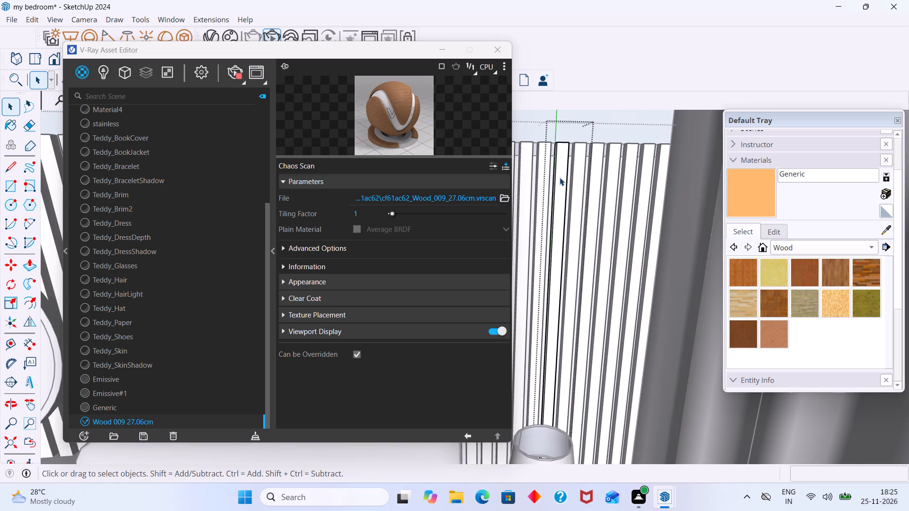
{"action": "double_click", "coordinate": [560, 177]}
{"action": "scroll", "coordinate": [575, 180], "scroll_direction": "down", "scroll_amount": 5}
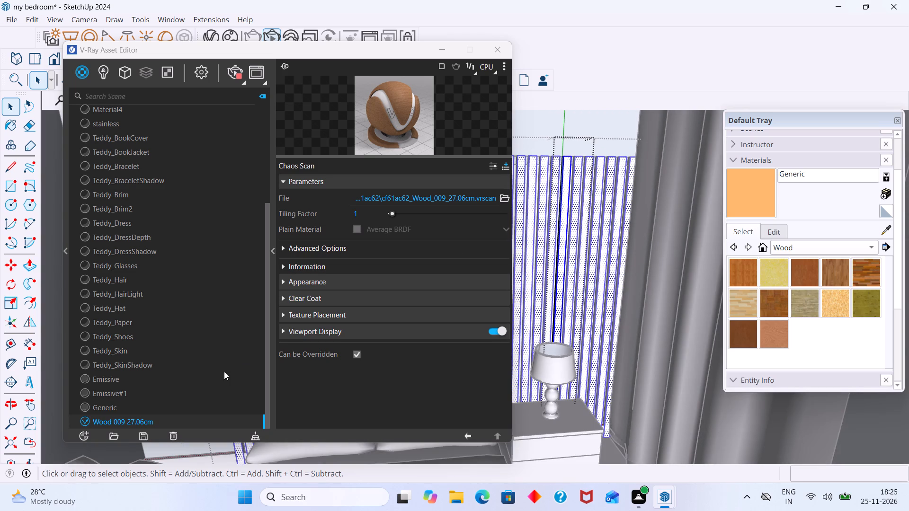
{"action": "right_click", "coordinate": [154, 420]}
{"action": "left_click", "coordinate": [183, 289]}
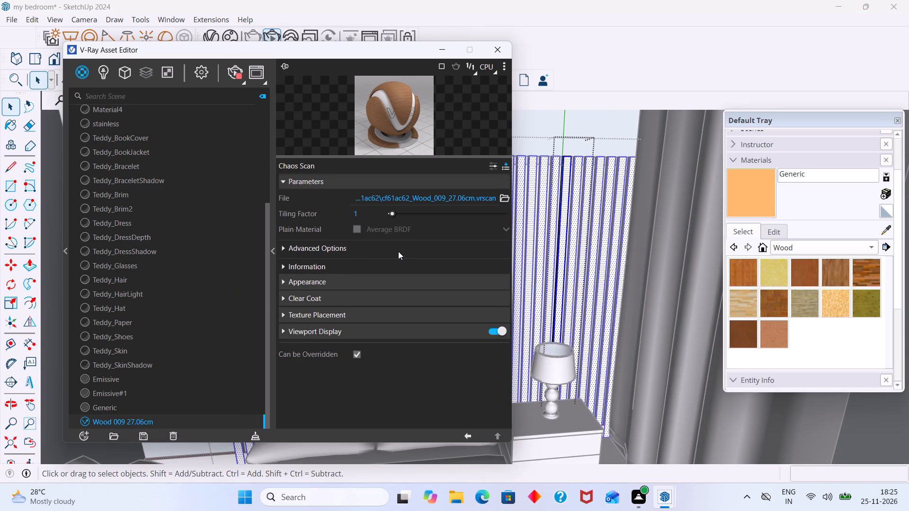
{"action": "middle_click_drag", "start_coordinate": [605, 183], "coordinate": [599, 302]}
{"action": "scroll", "coordinate": [566, 253], "scroll_direction": "down", "scroll_amount": 5}
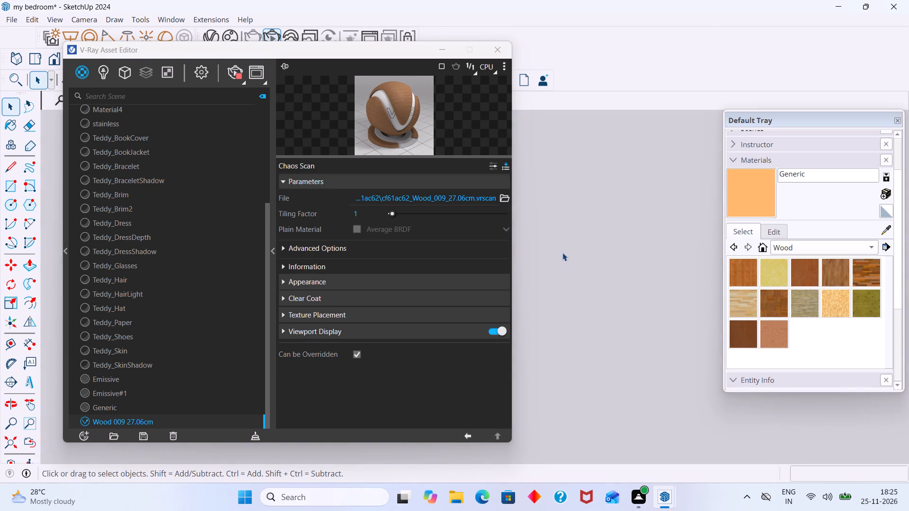
{"action": "scroll", "coordinate": [562, 253], "scroll_direction": "down", "scroll_amount": 10}
{"action": "left_click_drag", "start_coordinate": [395, 53], "coordinate": [237, 99]}
{"action": "scroll", "coordinate": [472, 162], "scroll_direction": "down", "scroll_amount": 6}
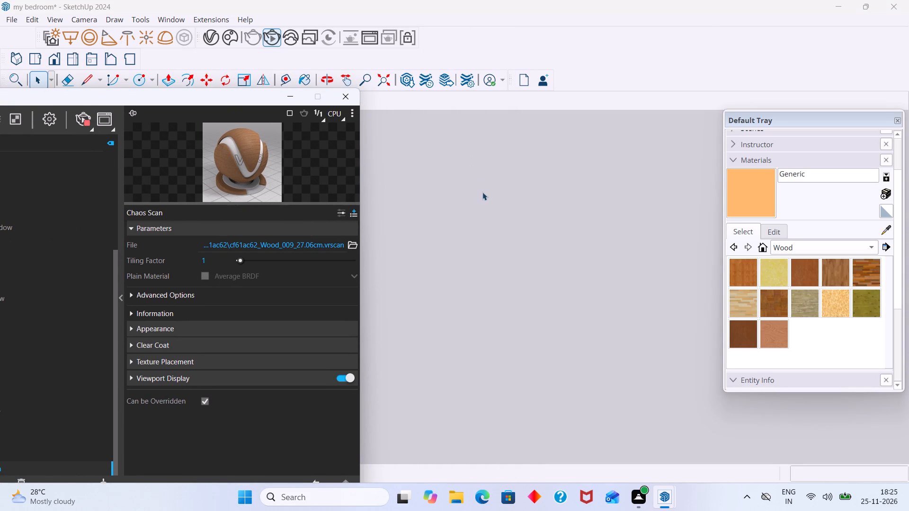
{"action": "scroll", "coordinate": [482, 192], "scroll_direction": "down", "scroll_amount": 10}
{"action": "middle_click_drag", "start_coordinate": [489, 235], "coordinate": [496, 107]}
{"action": "scroll", "coordinate": [495, 136], "scroll_direction": "down", "scroll_amount": 20}
{"action": "scroll", "coordinate": [495, 136], "scroll_direction": "down", "scroll_amount": 5}
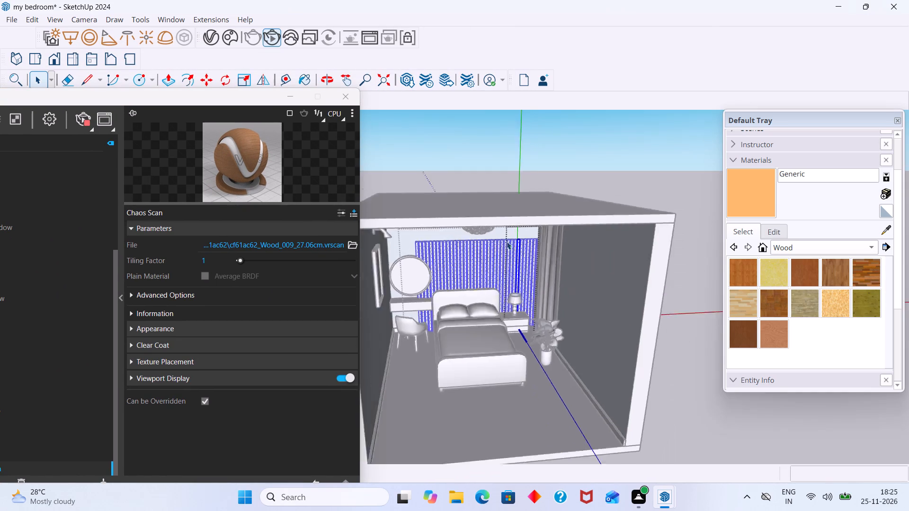
{"action": "scroll", "coordinate": [507, 241], "scroll_direction": "down", "scroll_amount": 7}
{"action": "left_click", "coordinate": [595, 216]}
Apply Wood 009 27.06cm to all geometry of the end slat by the round mirror, and leave the panel's editing mode.
{"action": "scroll", "coordinate": [476, 257], "scroll_direction": "up", "scroll_amount": 8}
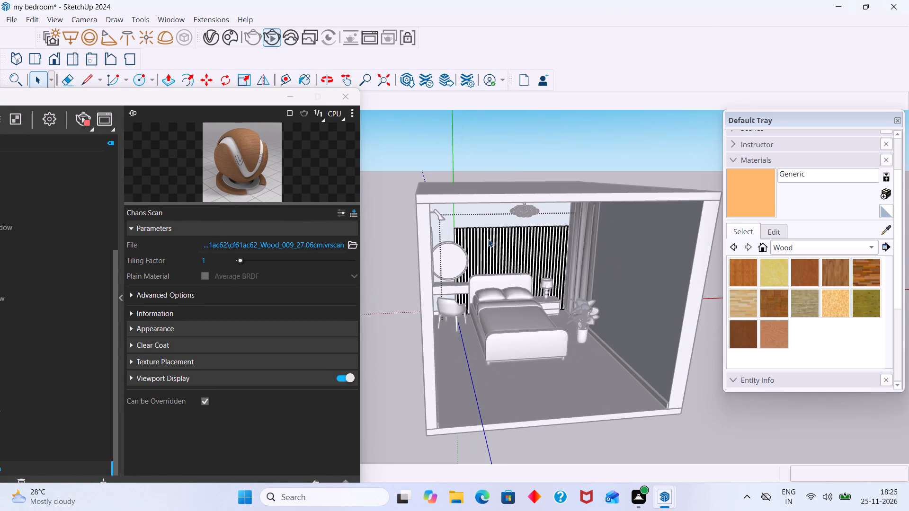
{"action": "scroll", "coordinate": [443, 247], "scroll_direction": "up", "scroll_amount": 19}
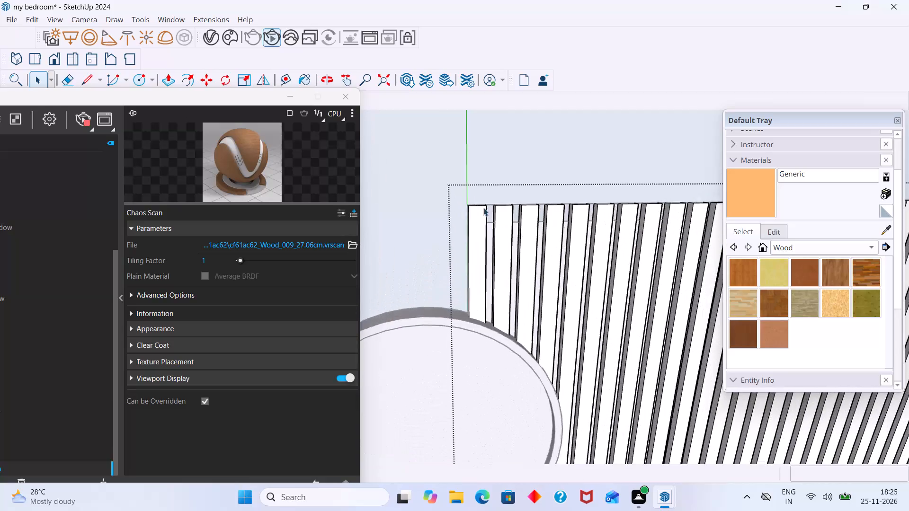
{"action": "scroll", "coordinate": [483, 208], "scroll_direction": "up", "scroll_amount": 14}
{"action": "left_click", "coordinate": [473, 206]}
{"action": "double_click", "coordinate": [473, 206]}
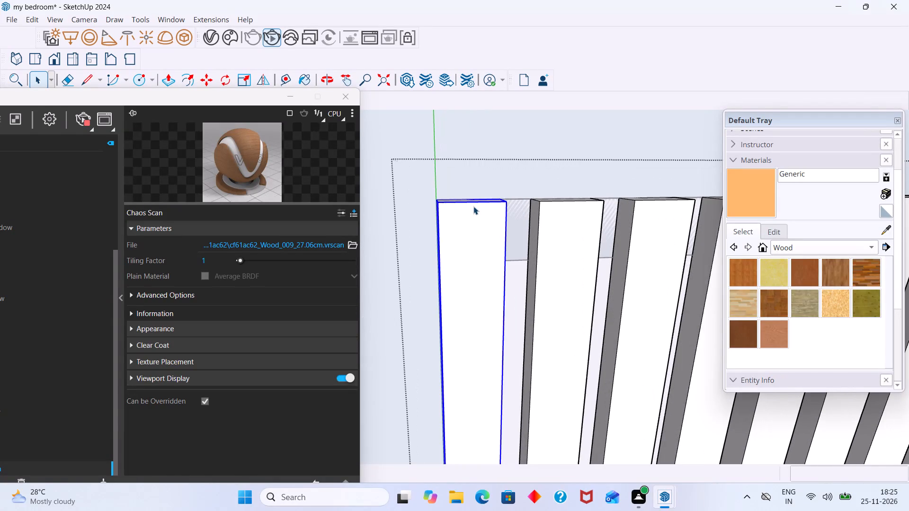
{"action": "left_click", "coordinate": [473, 206]}
{"action": "triple_click", "coordinate": [473, 206]}
{"action": "left_click", "coordinate": [473, 206]}
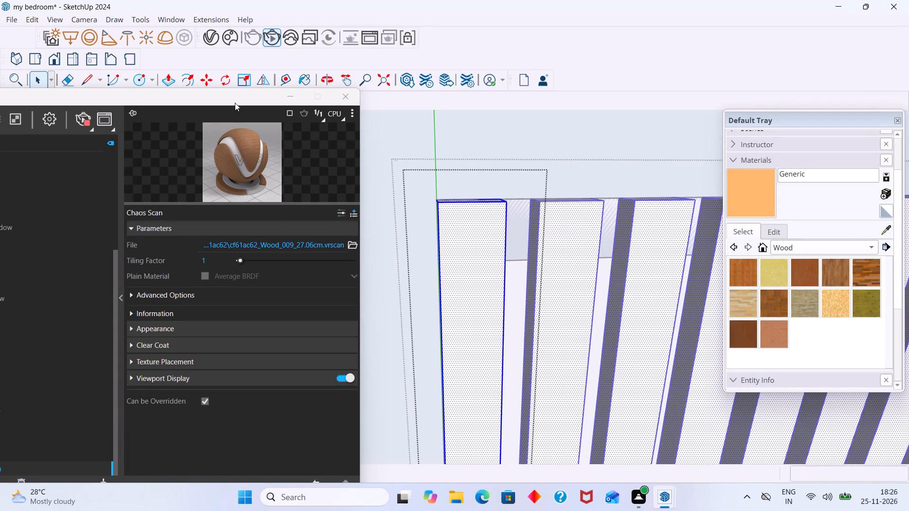
{"action": "left_click_drag", "start_coordinate": [234, 100], "coordinate": [339, 79]}
{"action": "right_click", "coordinate": [170, 449]}
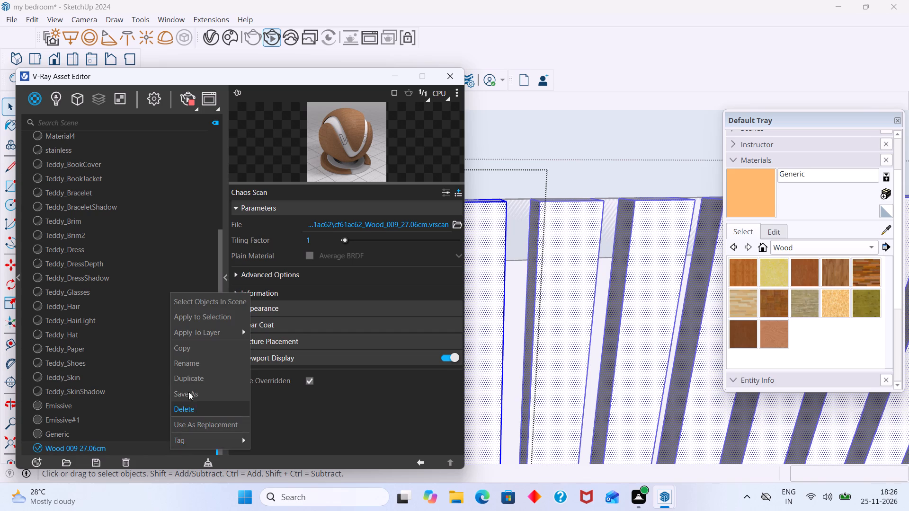
{"action": "left_click", "coordinate": [200, 319]}
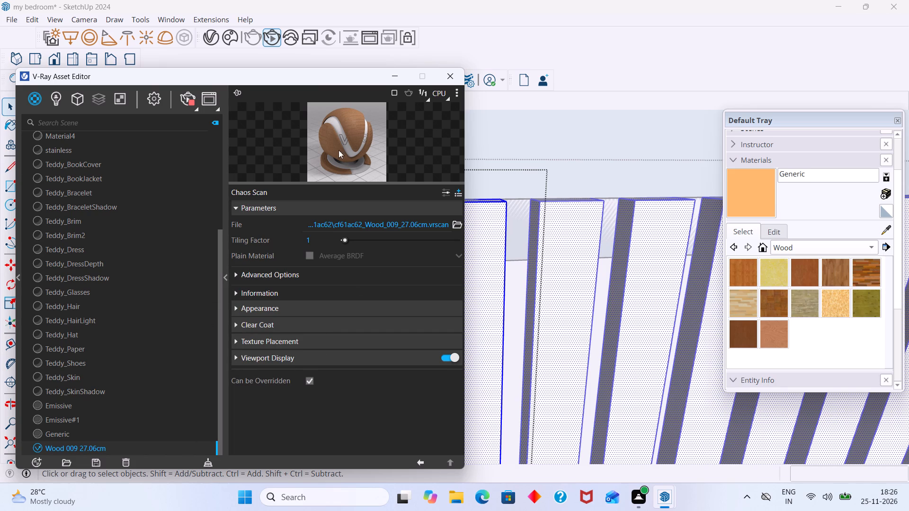
{"action": "left_click_drag", "start_coordinate": [328, 88], "coordinate": [212, 109]}
{"action": "left_click_drag", "start_coordinate": [298, 69], "coordinate": [194, 111]}
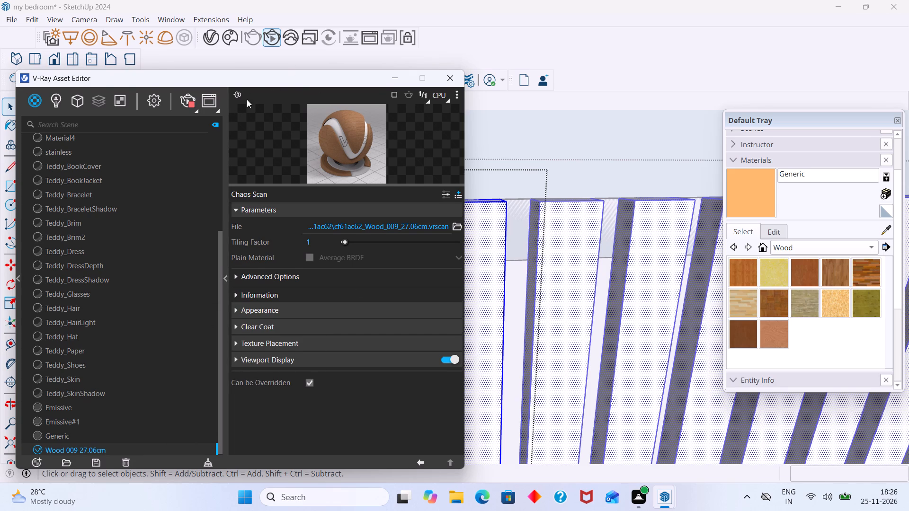
{"action": "left_click_drag", "start_coordinate": [289, 78], "coordinate": [117, 125]}
{"action": "scroll", "coordinate": [390, 140], "scroll_direction": "down", "scroll_amount": 19}
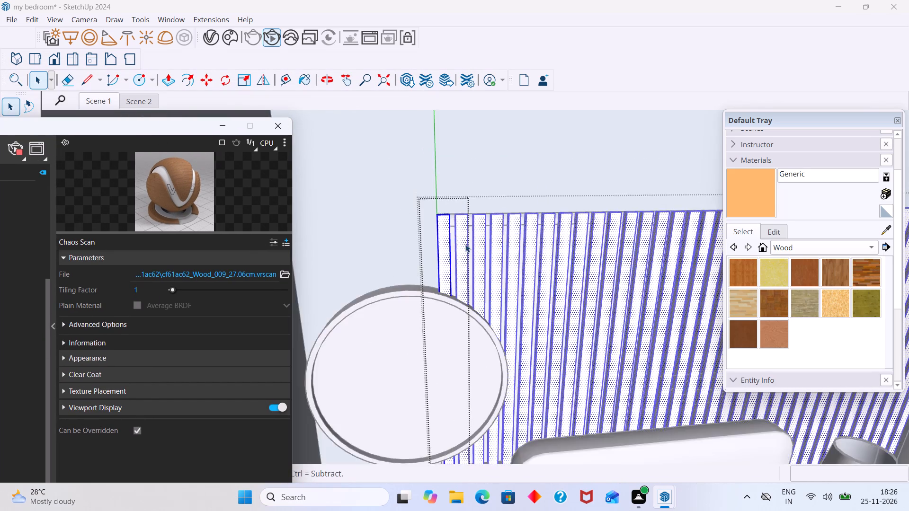
{"action": "scroll", "coordinate": [465, 244], "scroll_direction": "down", "scroll_amount": 20}
{"action": "scroll", "coordinate": [465, 244], "scroll_direction": "down", "scroll_amount": 3}
{"action": "left_click_drag", "start_coordinate": [620, 175], "coordinate": [615, 178]}
{"action": "scroll", "coordinate": [463, 270], "scroll_direction": "up", "scroll_amount": 3}
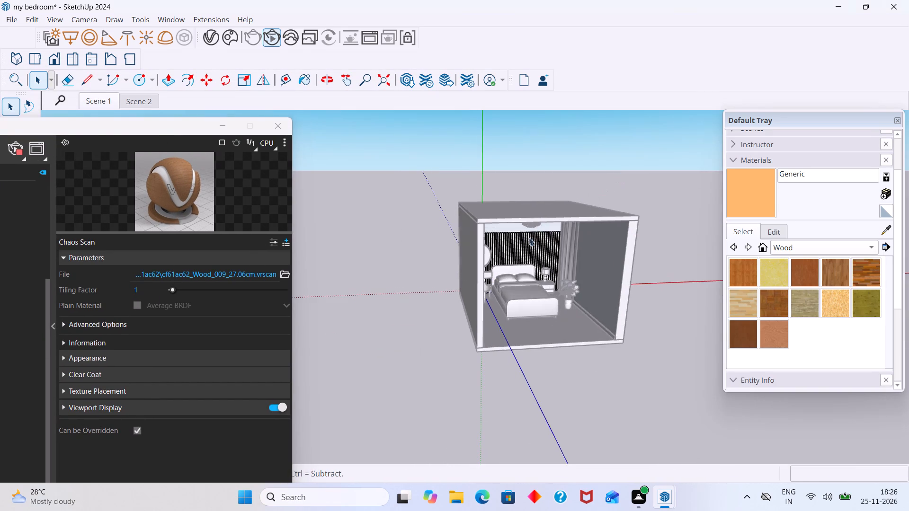
{"action": "scroll", "coordinate": [509, 243], "scroll_direction": "up", "scroll_amount": 7}
{"action": "left_click", "coordinate": [500, 137]}
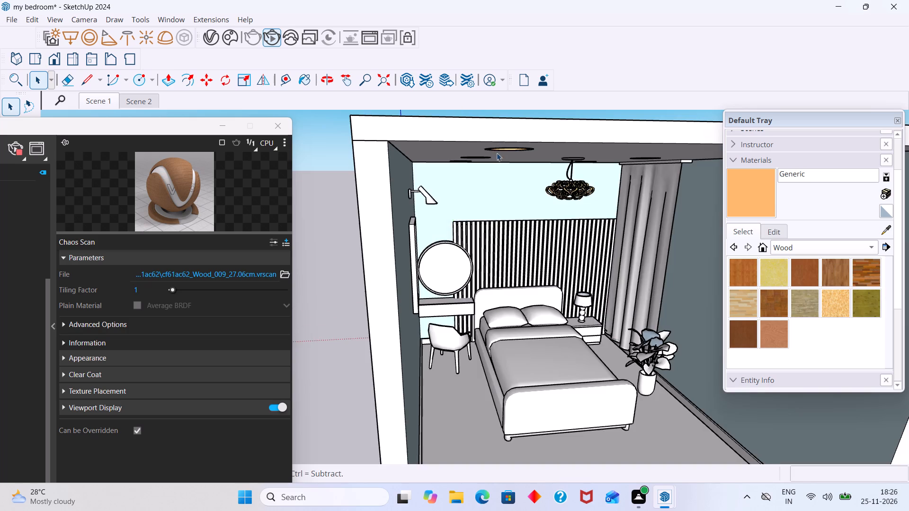
Examine the bedroom from outside and check the Wood 009 27.06cm material's parameters in the V-Ray Asset Editor.
{"action": "scroll", "coordinate": [498, 171], "scroll_direction": "down", "scroll_amount": 9}
{"action": "middle_click_drag", "start_coordinate": [515, 234], "coordinate": [491, 185]}
{"action": "left_click_drag", "start_coordinate": [670, 183], "coordinate": [662, 185]}
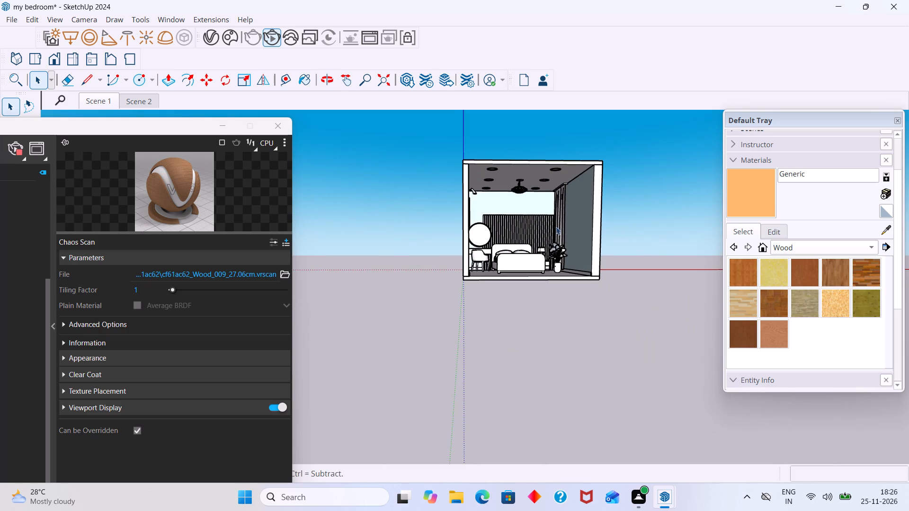
{"action": "middle_click_drag", "start_coordinate": [524, 250], "coordinate": [530, 273]}
{"action": "left_click_drag", "start_coordinate": [168, 133], "coordinate": [169, 133]}
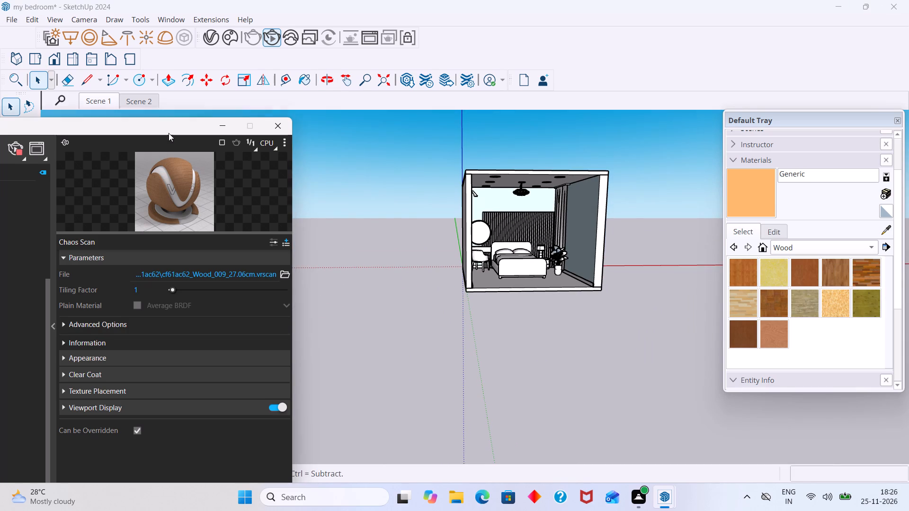
{"action": "left_click_drag", "start_coordinate": [169, 133], "coordinate": [307, 103]}
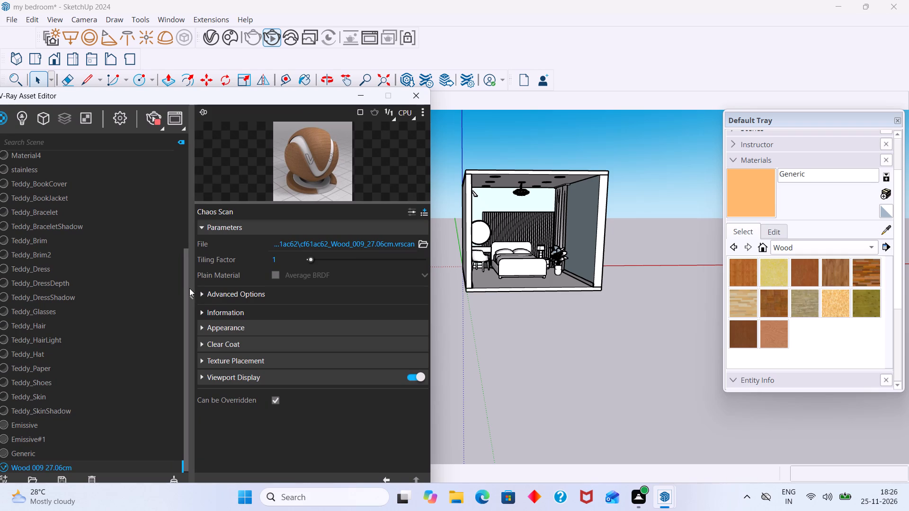
{"action": "left_click", "coordinate": [194, 291]}
{"action": "left_click", "coordinate": [194, 294]}
{"action": "left_click", "coordinate": [193, 296]}
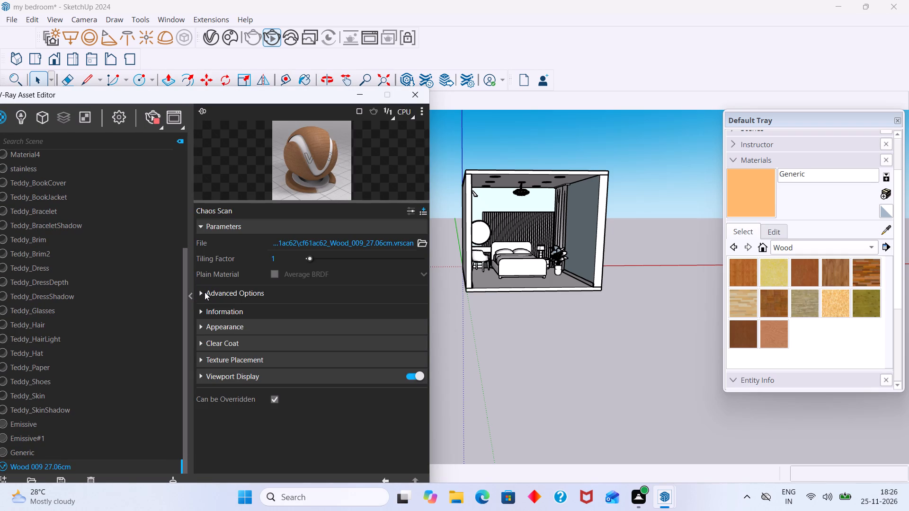
{"action": "left_click", "coordinate": [230, 227]}
{"action": "left_click", "coordinate": [230, 227]}
{"action": "scroll", "coordinate": [124, 425], "scroll_direction": "down", "scroll_amount": 2}
{"action": "scroll", "coordinate": [523, 219], "scroll_direction": "up", "scroll_amount": 8}
{"action": "scroll", "coordinate": [576, 230], "scroll_direction": "down", "scroll_amount": 7}
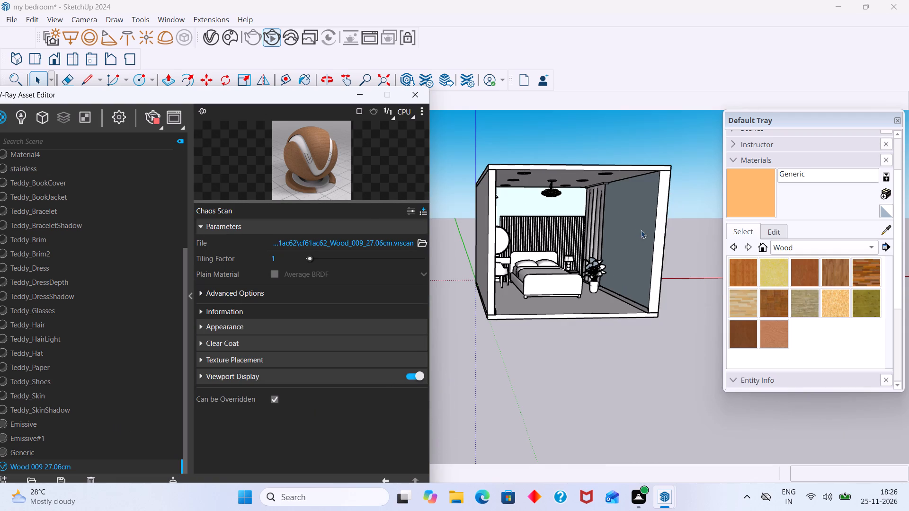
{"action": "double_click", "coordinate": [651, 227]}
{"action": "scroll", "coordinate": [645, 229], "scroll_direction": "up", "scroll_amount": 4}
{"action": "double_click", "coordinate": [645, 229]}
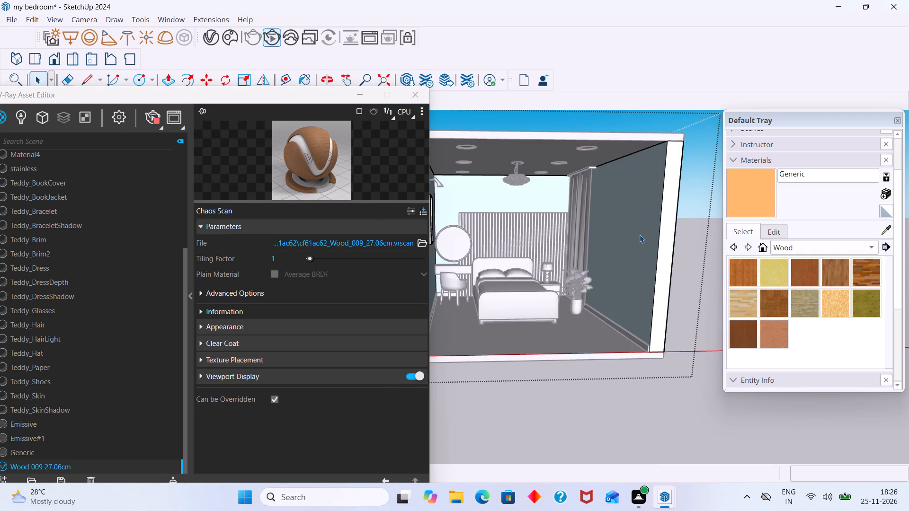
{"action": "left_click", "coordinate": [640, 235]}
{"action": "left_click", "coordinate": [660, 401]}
Open a slat above the headboard for editing, select its front face, and apply Wood 009 27.06cm to it.
{"action": "scroll", "coordinate": [504, 250], "scroll_direction": "up", "scroll_amount": 7}
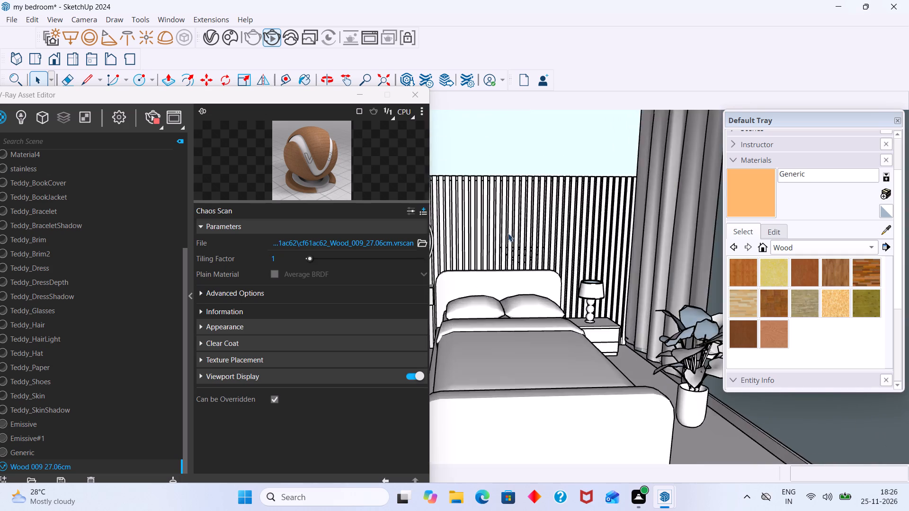
{"action": "scroll", "coordinate": [508, 233], "scroll_direction": "up", "scroll_amount": 12}
{"action": "triple_click", "coordinate": [516, 232]}
{"action": "left_click", "coordinate": [516, 232]}
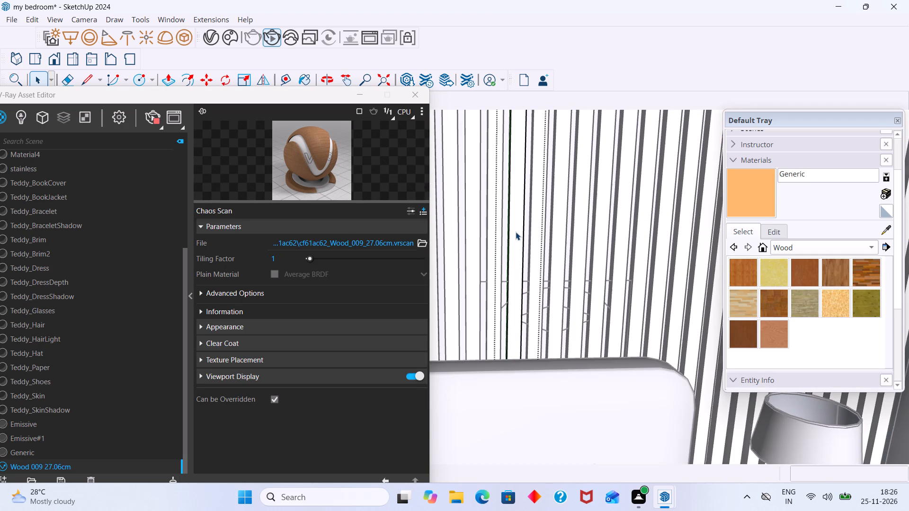
{"action": "left_click", "coordinate": [516, 232]}
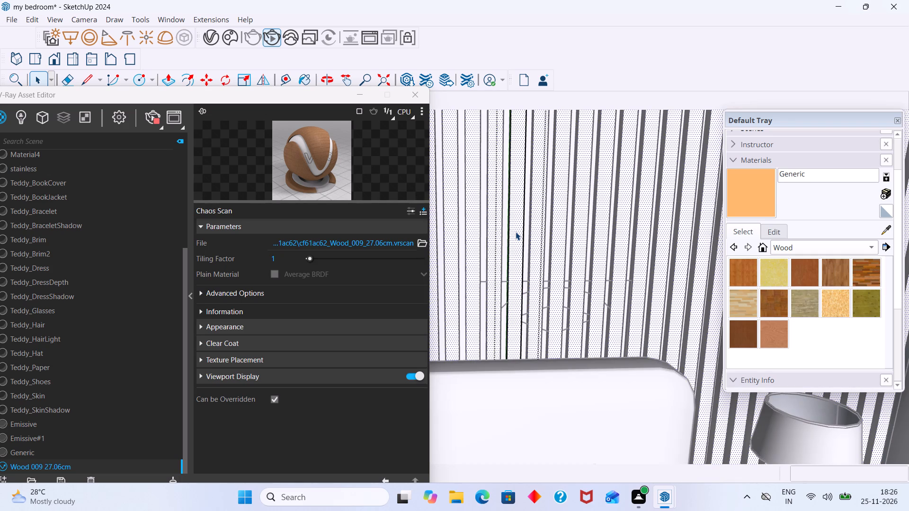
{"action": "right_click", "coordinate": [103, 465]}
{"action": "left_click", "coordinate": [140, 337]}
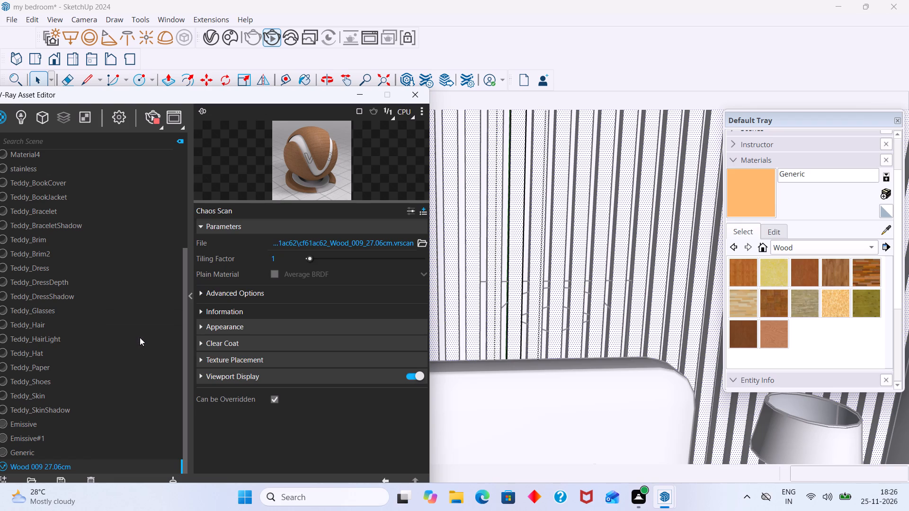
Close the V-Ray Asset Editor and leave the slat's and slatted panel's editing modes.
{"action": "scroll", "coordinate": [491, 301], "scroll_direction": "down", "scroll_amount": 20}
{"action": "scroll", "coordinate": [491, 301], "scroll_direction": "down", "scroll_amount": 10}
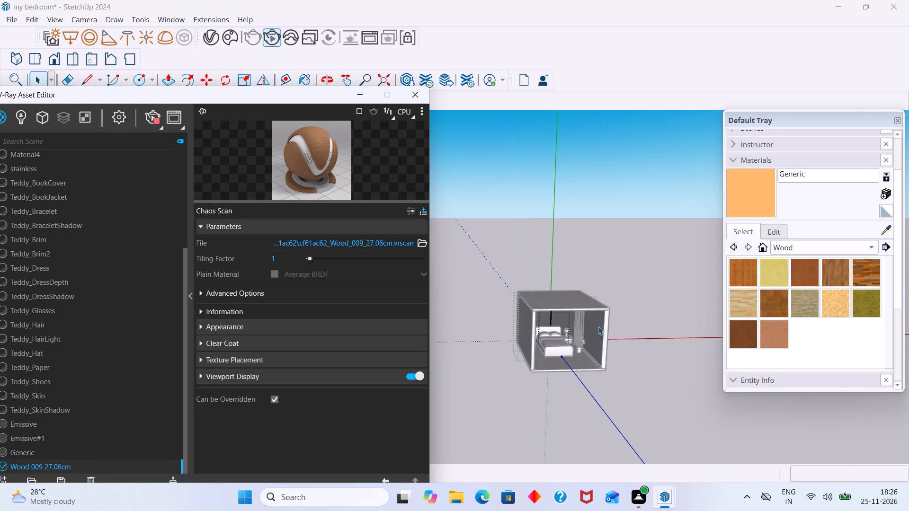
{"action": "left_click", "coordinate": [648, 299]}
{"action": "scroll", "coordinate": [547, 336], "scroll_direction": "up", "scroll_amount": 20}
{"action": "scroll", "coordinate": [547, 336], "scroll_direction": "up", "scroll_amount": 1}
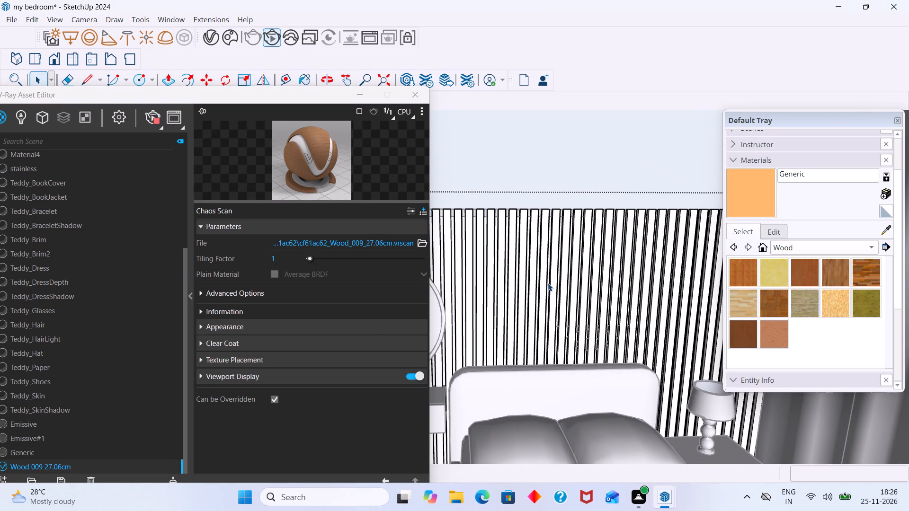
{"action": "left_click", "coordinate": [422, 100]}
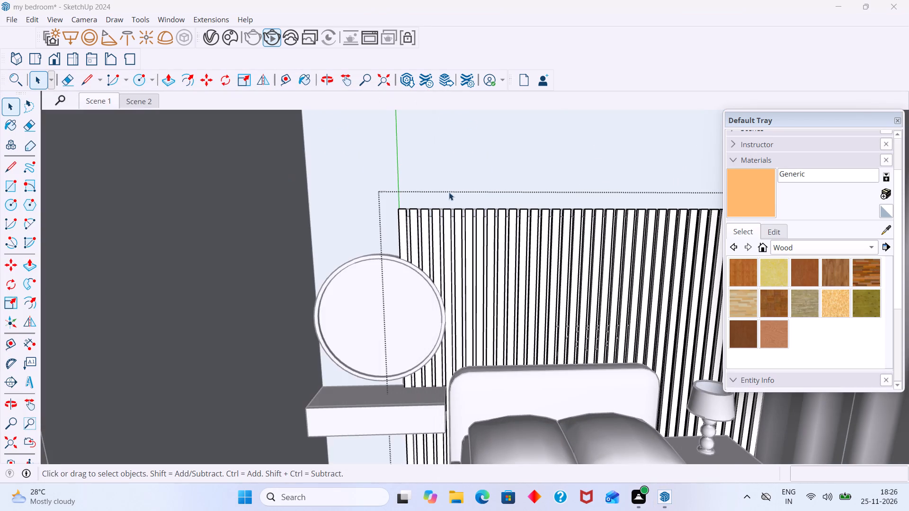
{"action": "scroll", "coordinate": [449, 243], "scroll_direction": "down", "scroll_amount": 20}
{"action": "scroll", "coordinate": [449, 243], "scroll_direction": "down", "scroll_amount": 2}
{"action": "left_click", "coordinate": [573, 217]}
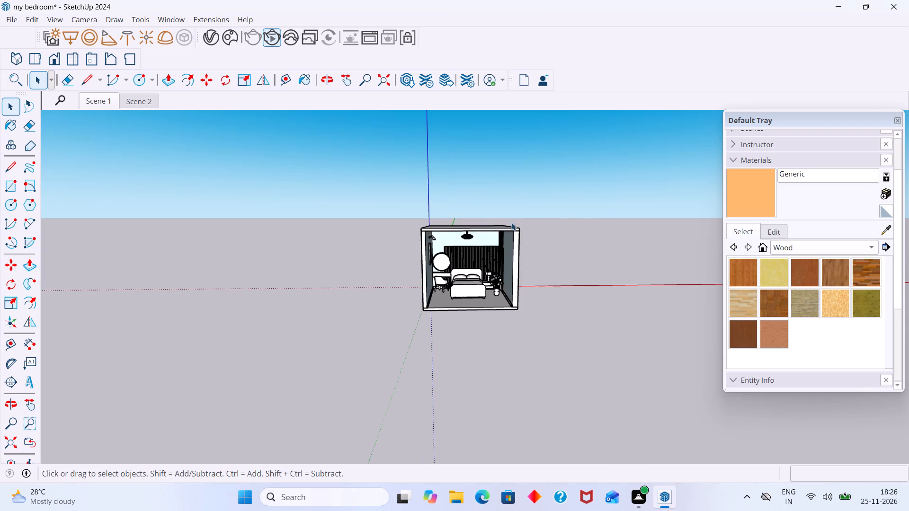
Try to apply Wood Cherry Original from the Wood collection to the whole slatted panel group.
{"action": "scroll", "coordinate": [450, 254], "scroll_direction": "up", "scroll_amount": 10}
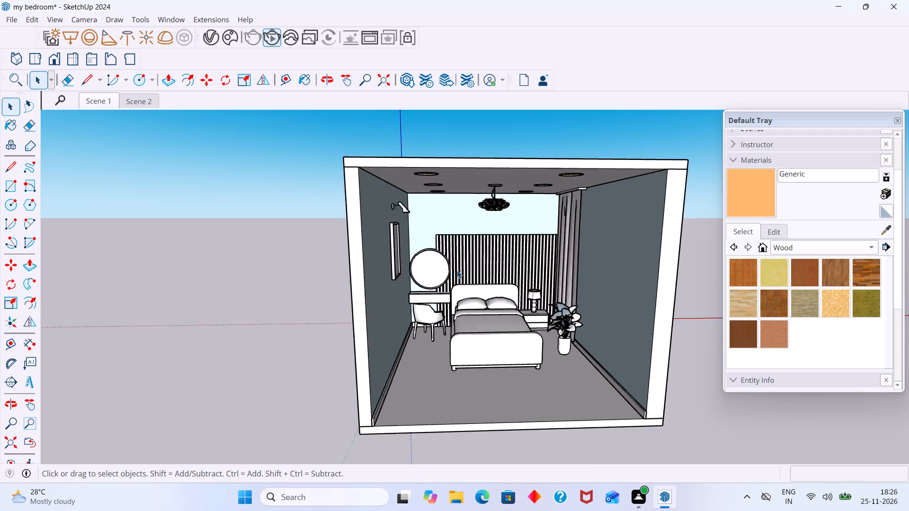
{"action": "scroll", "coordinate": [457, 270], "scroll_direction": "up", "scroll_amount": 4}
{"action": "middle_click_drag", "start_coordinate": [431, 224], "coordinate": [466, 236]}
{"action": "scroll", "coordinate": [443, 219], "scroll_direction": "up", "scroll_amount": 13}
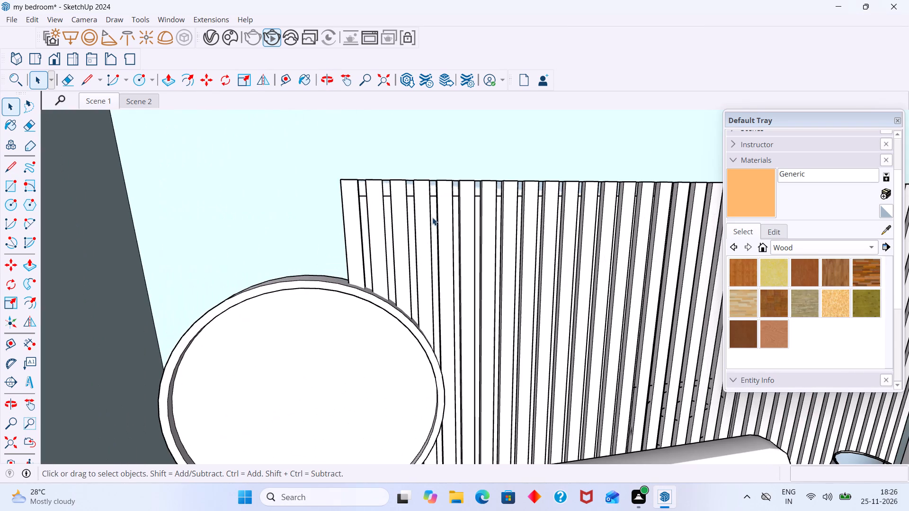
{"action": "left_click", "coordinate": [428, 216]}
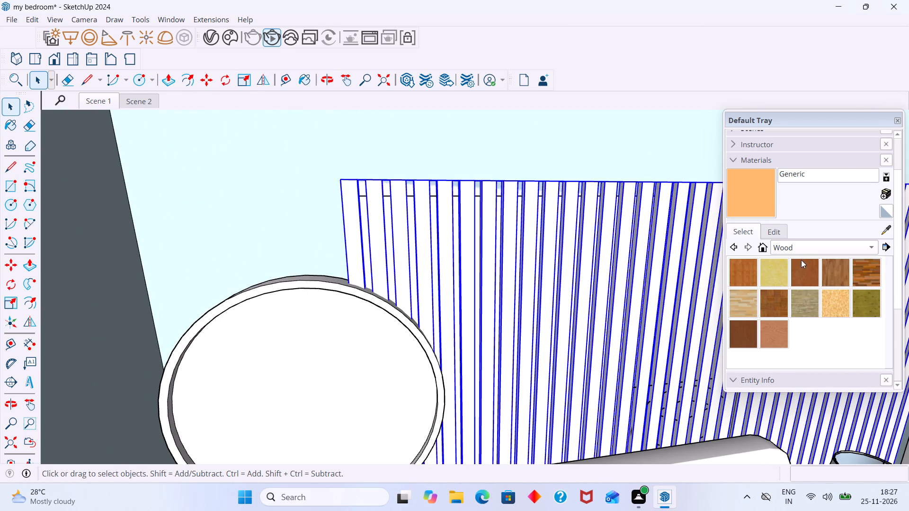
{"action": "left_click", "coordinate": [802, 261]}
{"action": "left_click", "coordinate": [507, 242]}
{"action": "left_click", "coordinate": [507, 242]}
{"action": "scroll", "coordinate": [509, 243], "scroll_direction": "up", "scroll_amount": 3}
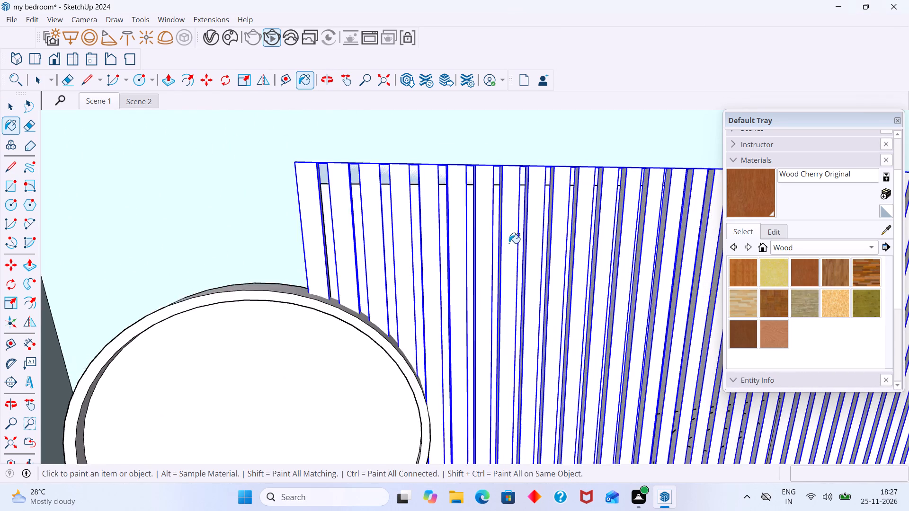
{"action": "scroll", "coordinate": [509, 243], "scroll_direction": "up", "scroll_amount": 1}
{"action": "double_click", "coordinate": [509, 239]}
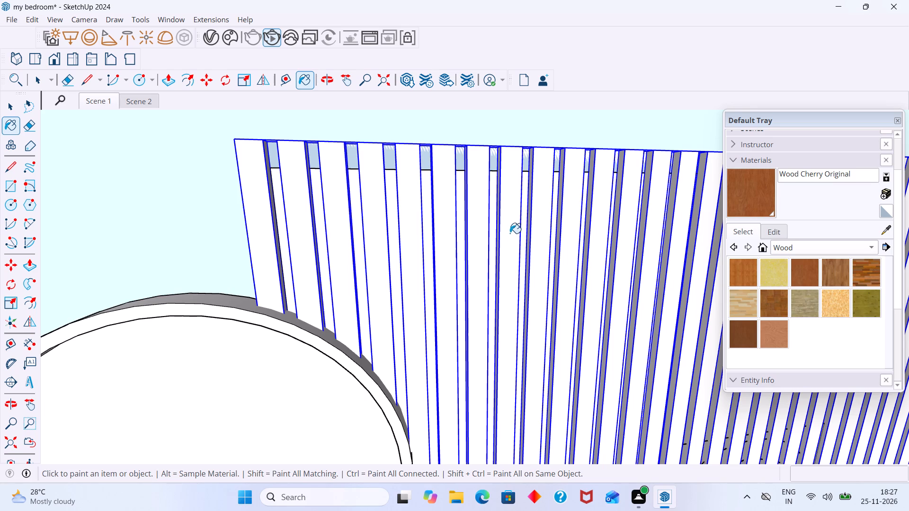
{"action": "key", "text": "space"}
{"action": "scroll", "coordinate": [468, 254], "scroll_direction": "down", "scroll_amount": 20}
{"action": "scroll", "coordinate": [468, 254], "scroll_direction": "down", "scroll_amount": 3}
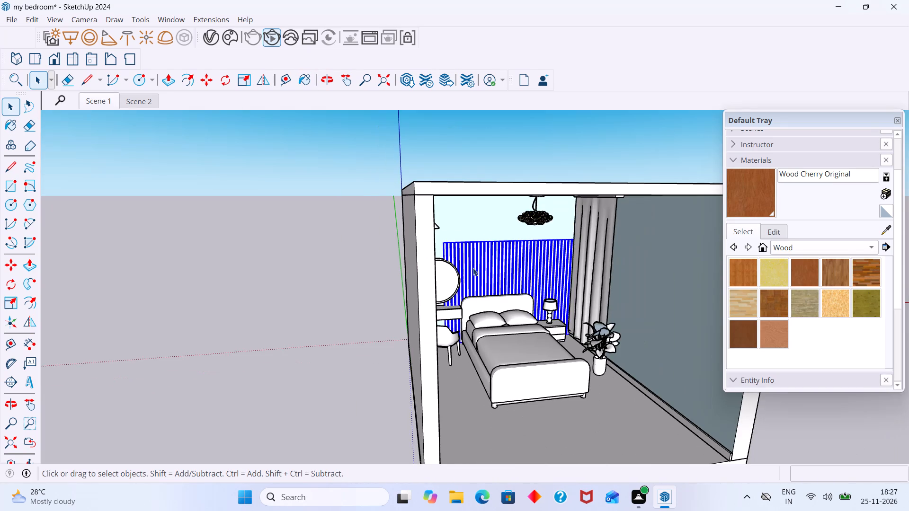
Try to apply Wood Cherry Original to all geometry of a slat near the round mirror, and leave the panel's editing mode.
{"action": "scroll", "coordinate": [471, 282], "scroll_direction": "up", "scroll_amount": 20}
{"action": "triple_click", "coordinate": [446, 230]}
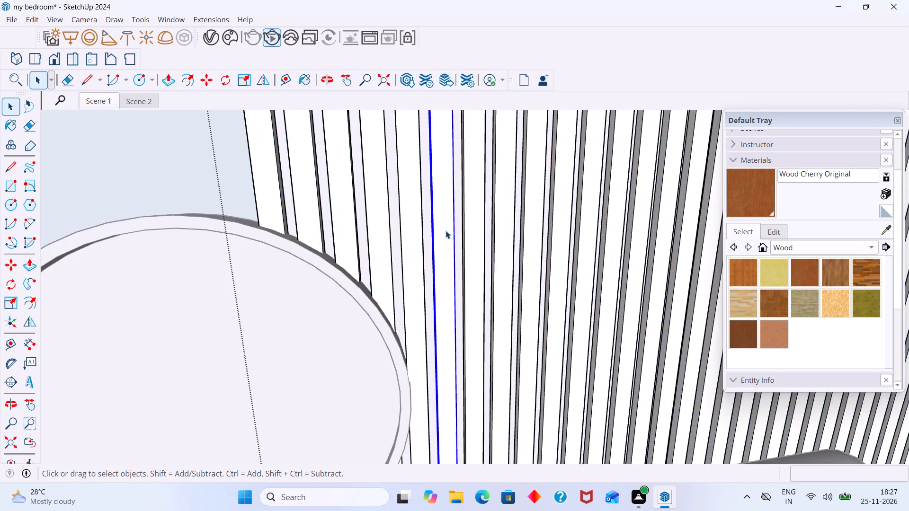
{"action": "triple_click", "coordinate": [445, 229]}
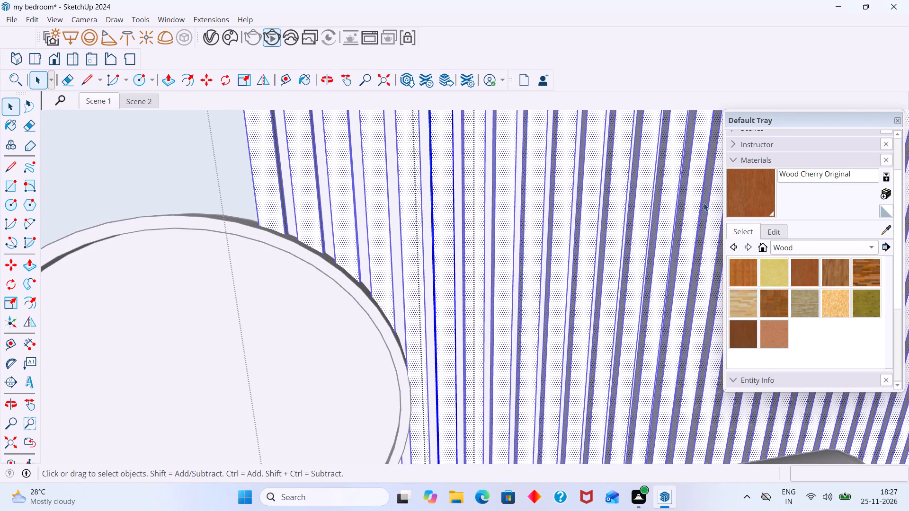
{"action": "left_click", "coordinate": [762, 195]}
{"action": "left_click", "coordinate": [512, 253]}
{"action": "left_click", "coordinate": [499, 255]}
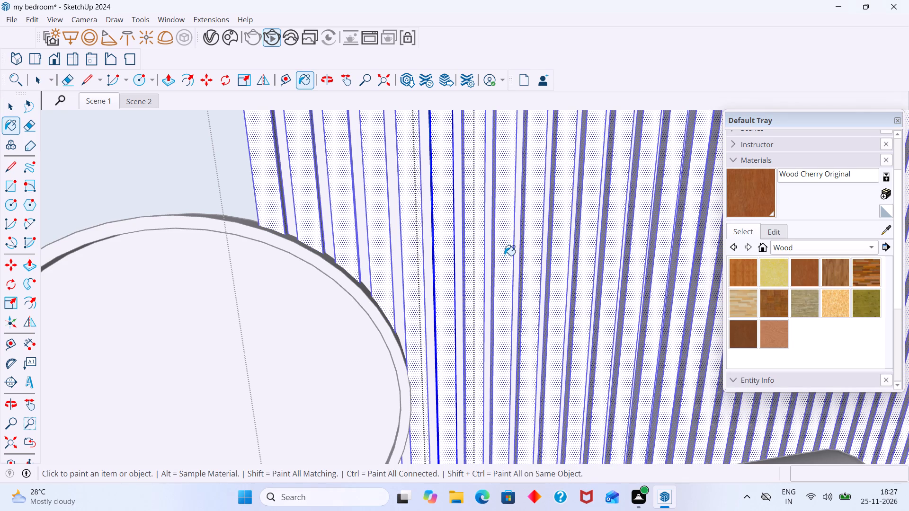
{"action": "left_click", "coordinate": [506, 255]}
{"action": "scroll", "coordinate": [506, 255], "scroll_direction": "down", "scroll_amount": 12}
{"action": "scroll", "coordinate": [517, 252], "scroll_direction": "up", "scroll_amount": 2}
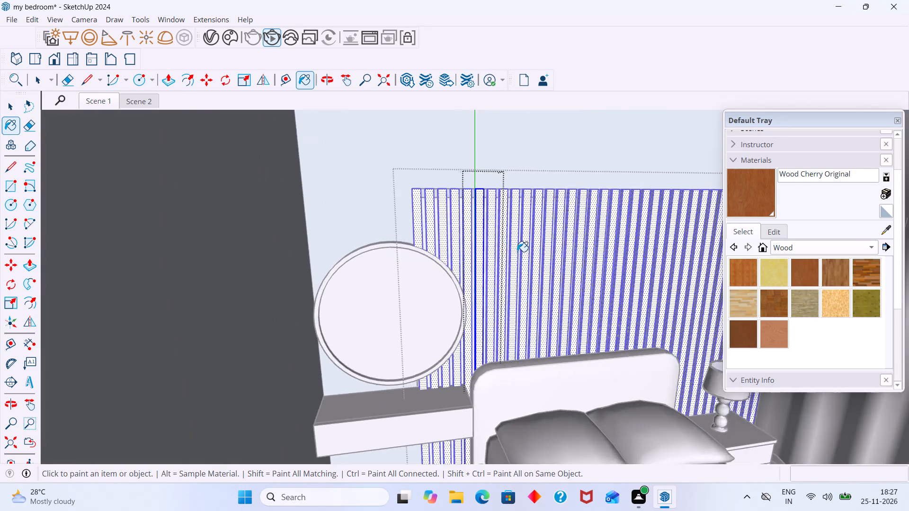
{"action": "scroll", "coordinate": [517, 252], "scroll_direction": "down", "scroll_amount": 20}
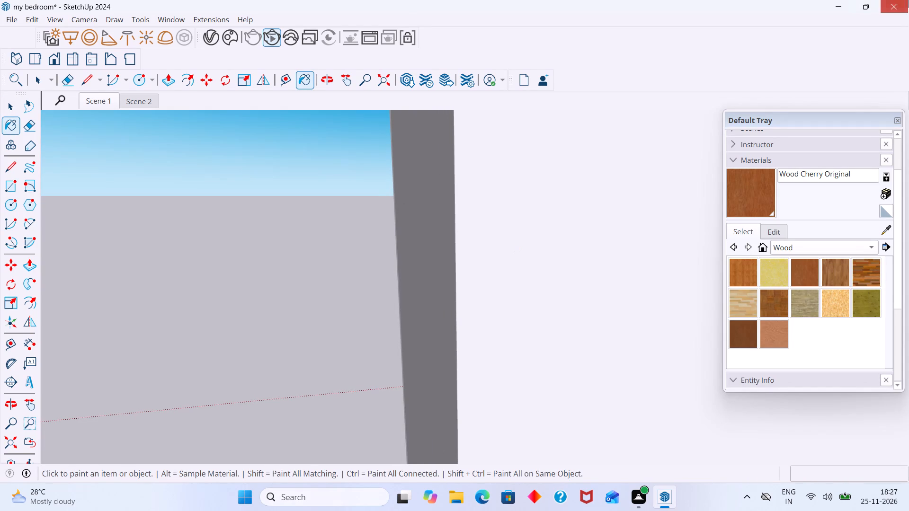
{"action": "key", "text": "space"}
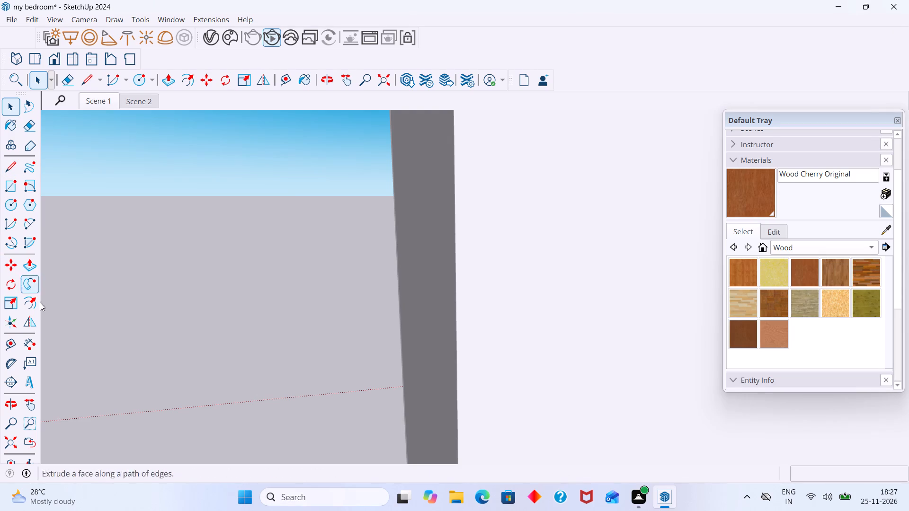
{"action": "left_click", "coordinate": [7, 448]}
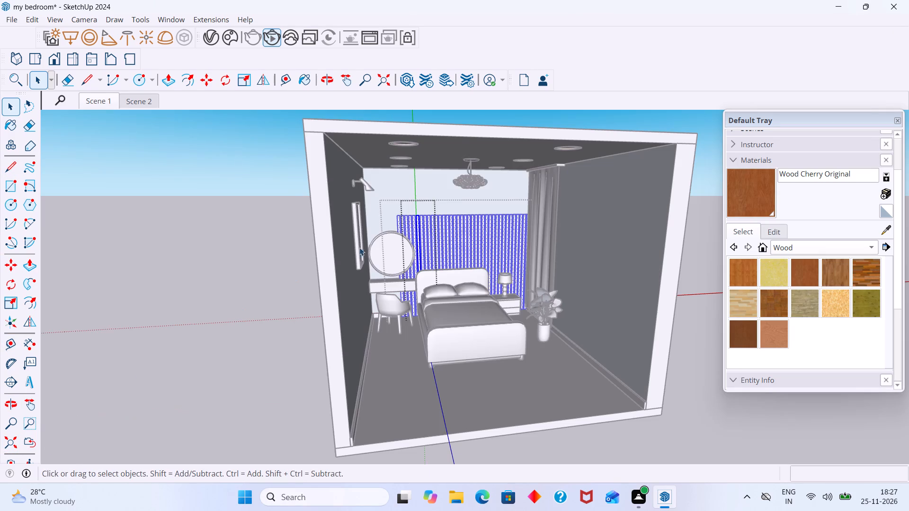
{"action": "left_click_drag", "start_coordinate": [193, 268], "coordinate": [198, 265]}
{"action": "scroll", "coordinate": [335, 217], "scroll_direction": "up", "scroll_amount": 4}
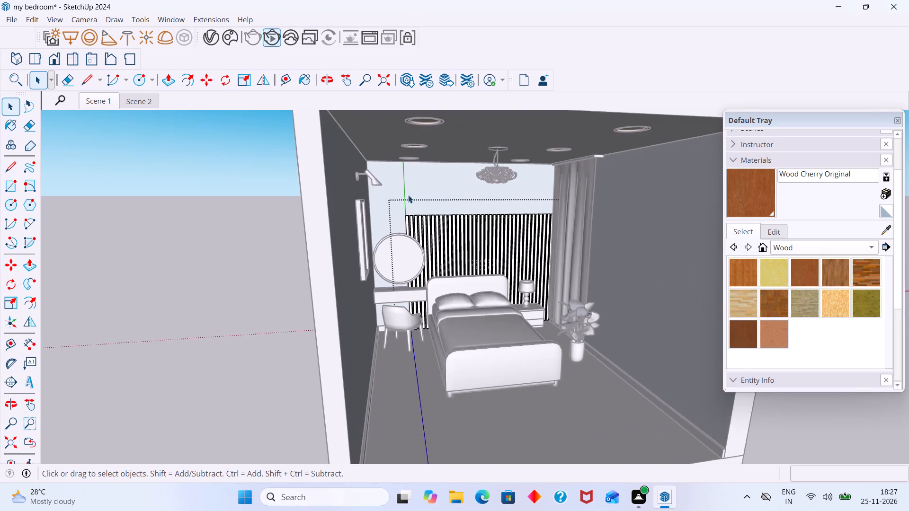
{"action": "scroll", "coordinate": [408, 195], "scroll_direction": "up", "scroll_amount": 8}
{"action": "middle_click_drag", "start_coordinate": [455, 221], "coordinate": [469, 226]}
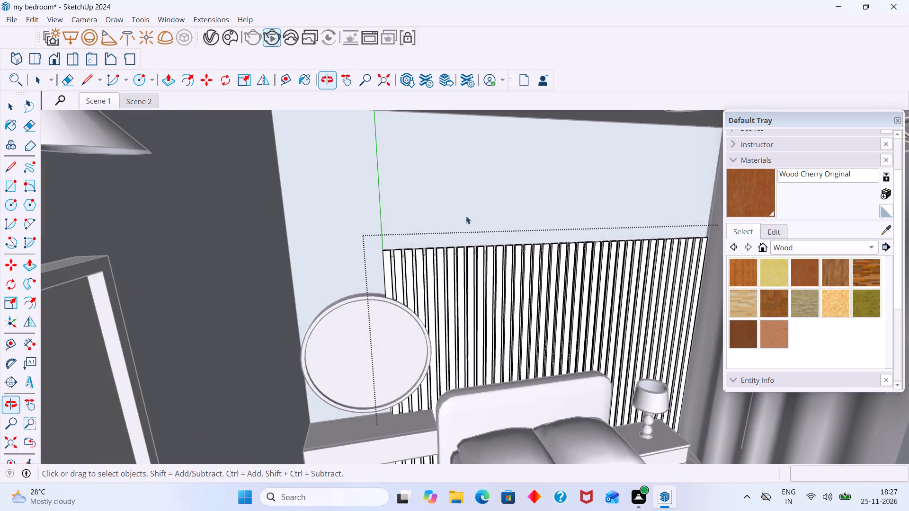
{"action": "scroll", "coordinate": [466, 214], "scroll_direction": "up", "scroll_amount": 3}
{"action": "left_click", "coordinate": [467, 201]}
Try Wood Cherry Original on the slatted panel again, and explode the panel's group into separate slats.
{"action": "left_click", "coordinate": [462, 278]}
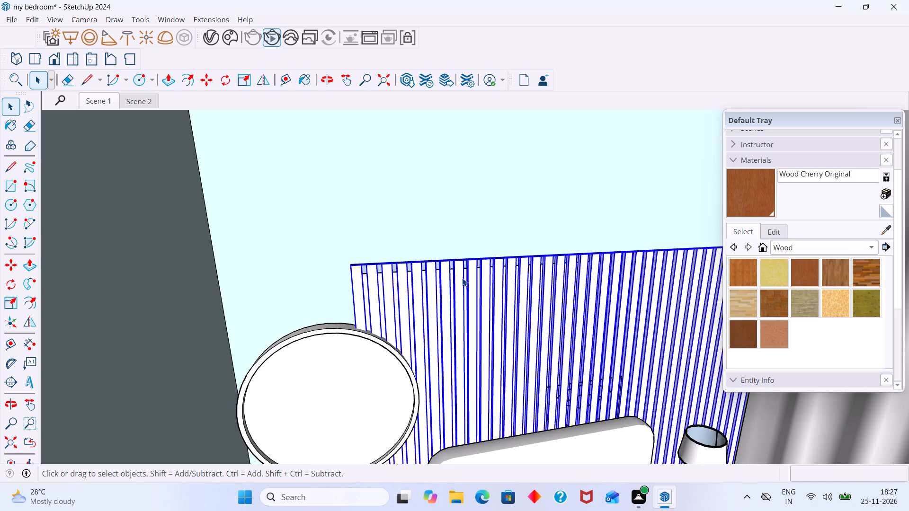
{"action": "left_click", "coordinate": [739, 201]}
{"action": "left_click", "coordinate": [626, 274]}
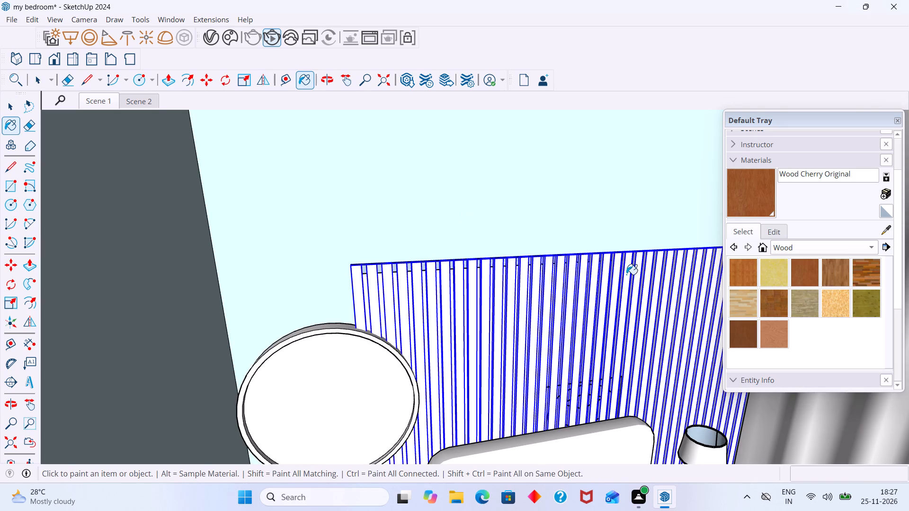
{"action": "double_click", "coordinate": [631, 263]}
{"action": "right_click", "coordinate": [630, 262]}
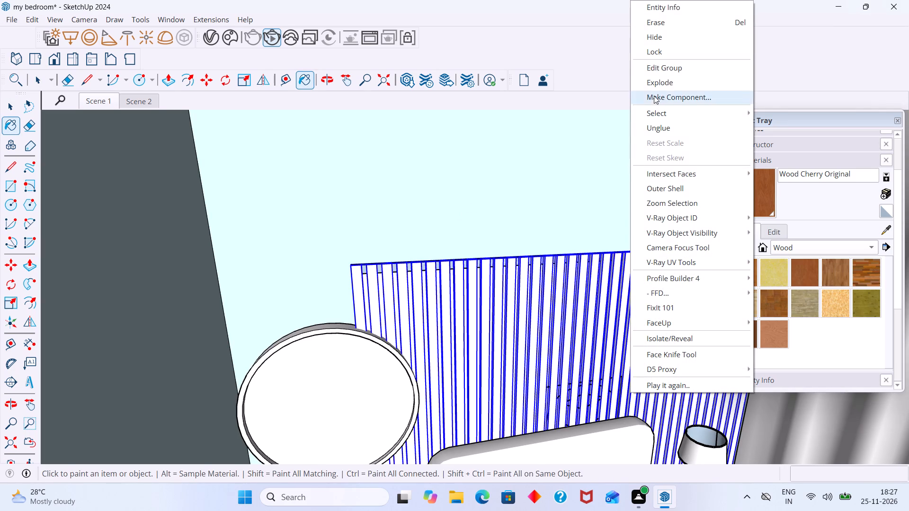
{"action": "left_click", "coordinate": [666, 87]}
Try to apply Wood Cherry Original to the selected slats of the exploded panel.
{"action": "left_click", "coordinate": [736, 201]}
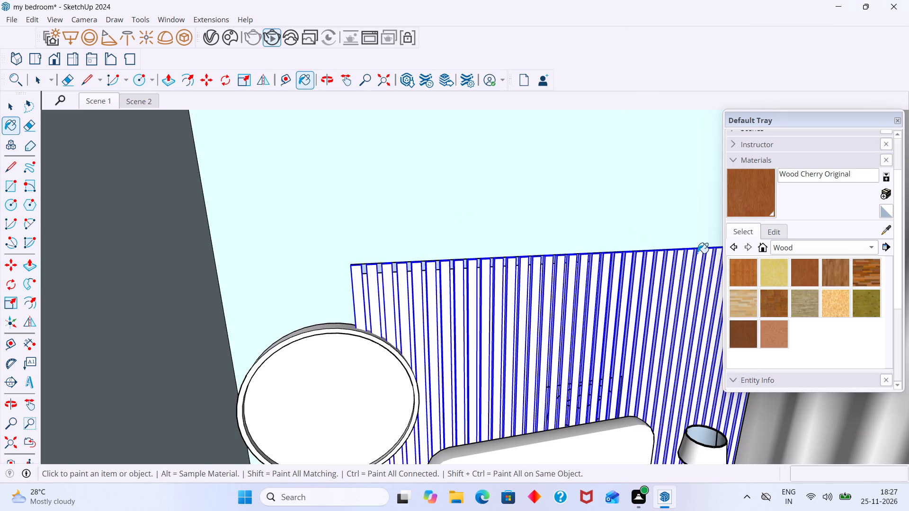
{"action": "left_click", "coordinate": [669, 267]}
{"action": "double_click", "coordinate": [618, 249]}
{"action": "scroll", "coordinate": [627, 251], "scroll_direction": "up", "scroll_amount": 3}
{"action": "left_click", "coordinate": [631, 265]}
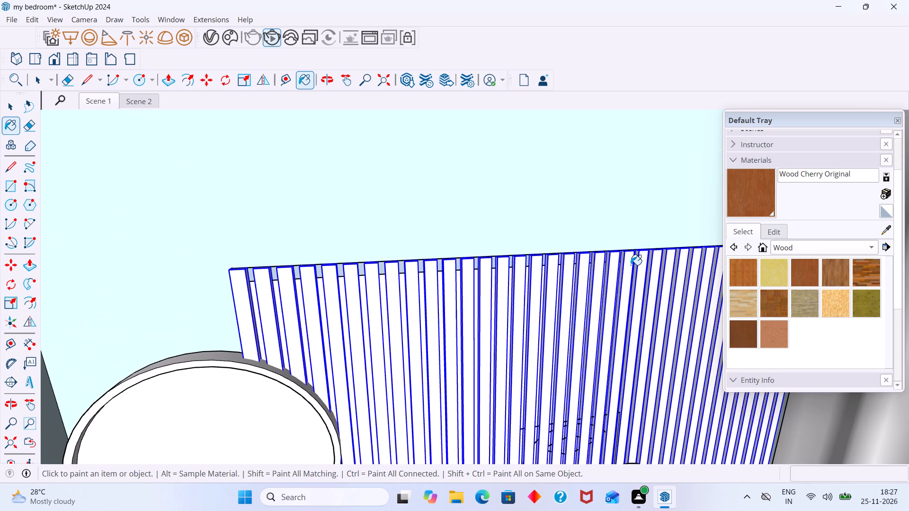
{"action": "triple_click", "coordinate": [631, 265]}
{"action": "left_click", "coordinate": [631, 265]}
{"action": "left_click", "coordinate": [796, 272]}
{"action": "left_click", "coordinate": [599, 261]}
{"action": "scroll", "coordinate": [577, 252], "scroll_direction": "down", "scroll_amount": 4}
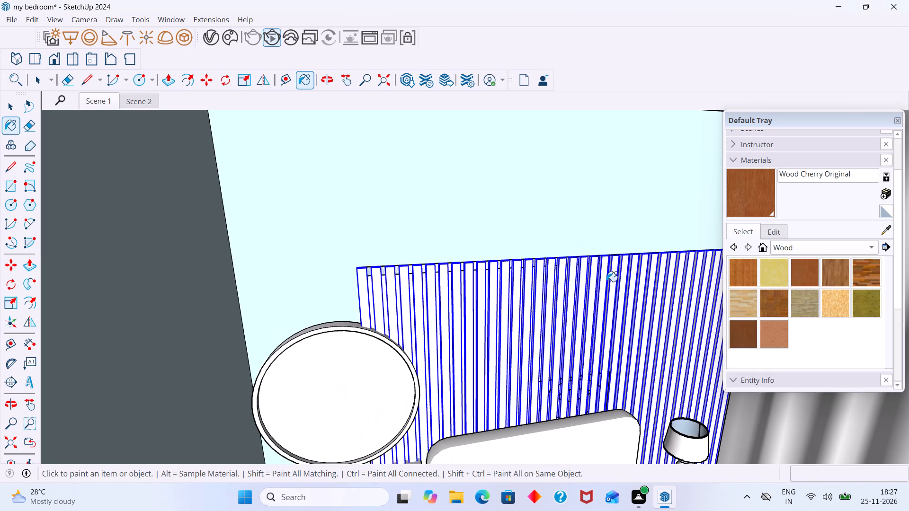
Open a slat above the headboard, apply Wood Cherry Original to all its geometry, and leave its editing mode to check the room.
{"action": "key", "text": "space"}
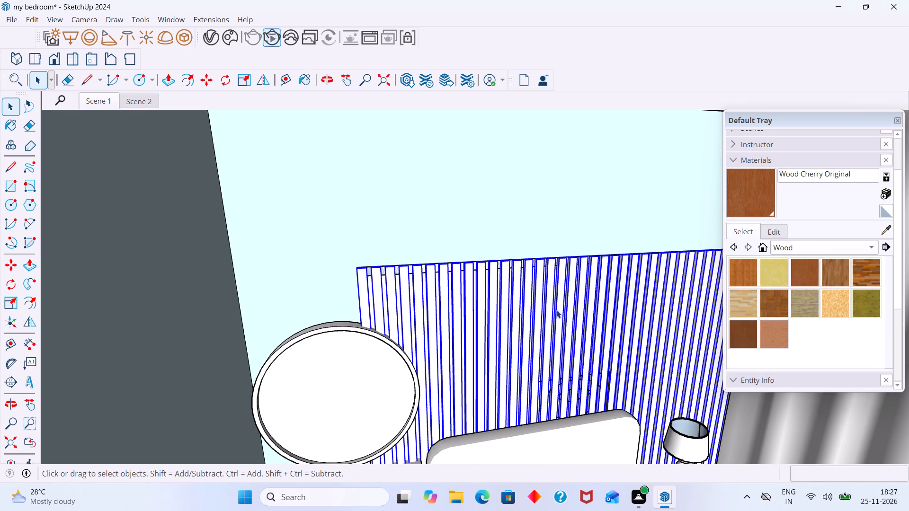
{"action": "double_click", "coordinate": [562, 308]}
{"action": "triple_click", "coordinate": [563, 309]}
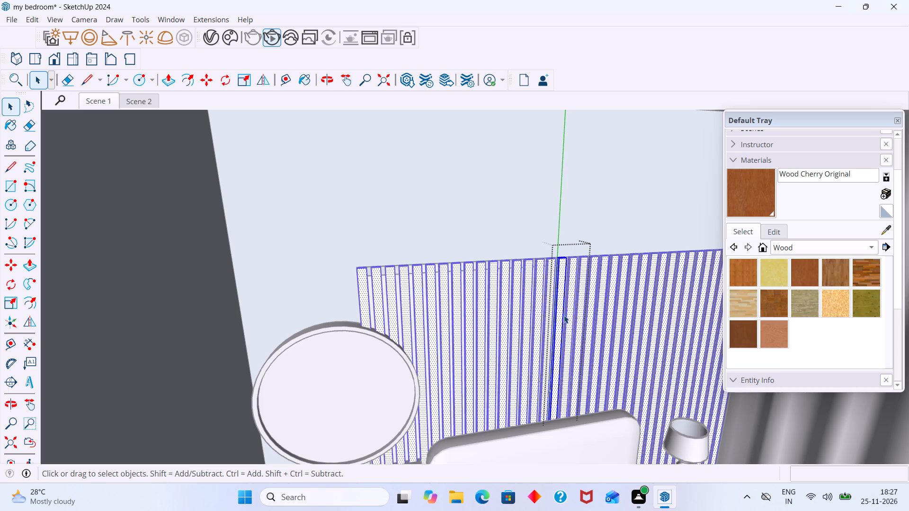
{"action": "left_click", "coordinate": [772, 201]}
{"action": "left_click", "coordinate": [597, 271]}
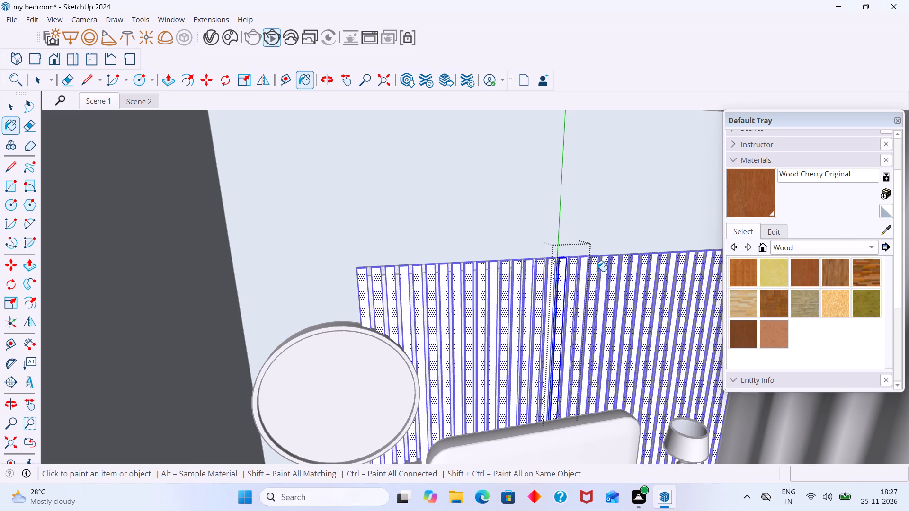
{"action": "double_click", "coordinate": [573, 264]}
{"action": "double_click", "coordinate": [567, 264]}
{"action": "scroll", "coordinate": [567, 264], "scroll_direction": "down", "scroll_amount": 4}
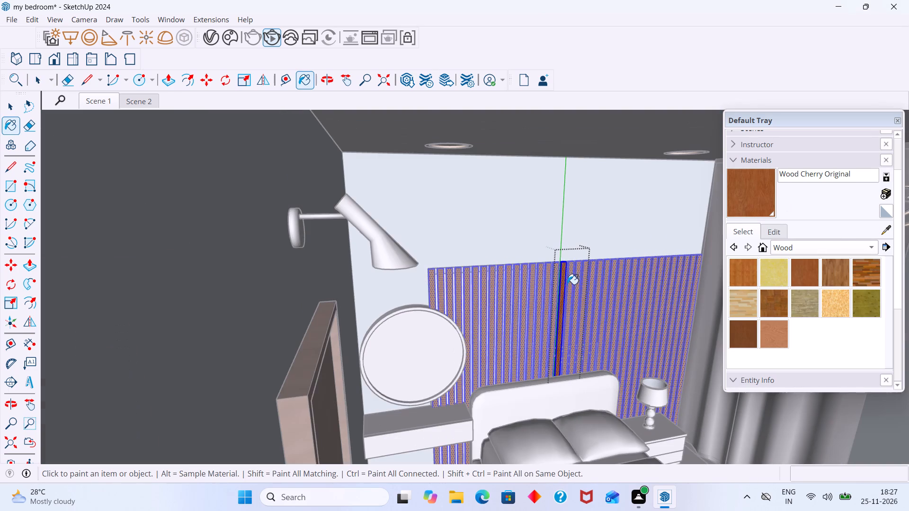
{"action": "key", "text": "space"}
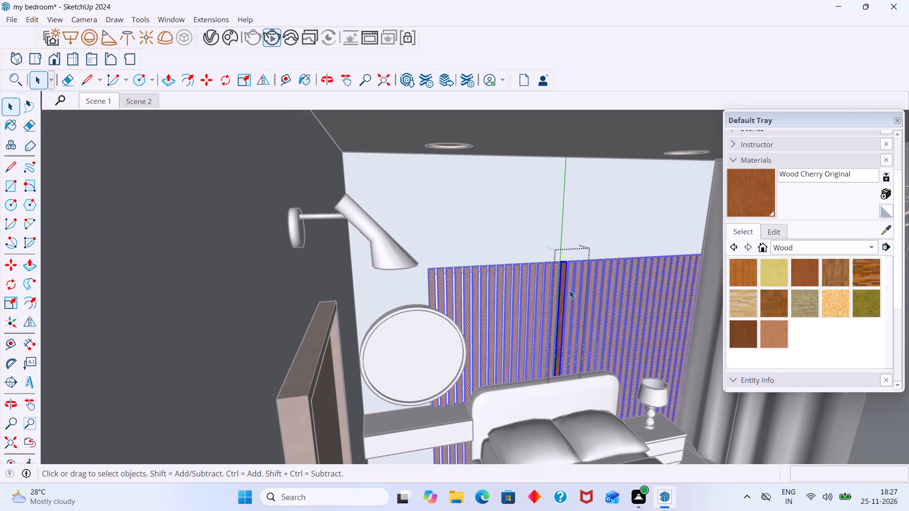
{"action": "scroll", "coordinate": [319, 335], "scroll_direction": "down", "scroll_amount": 16}
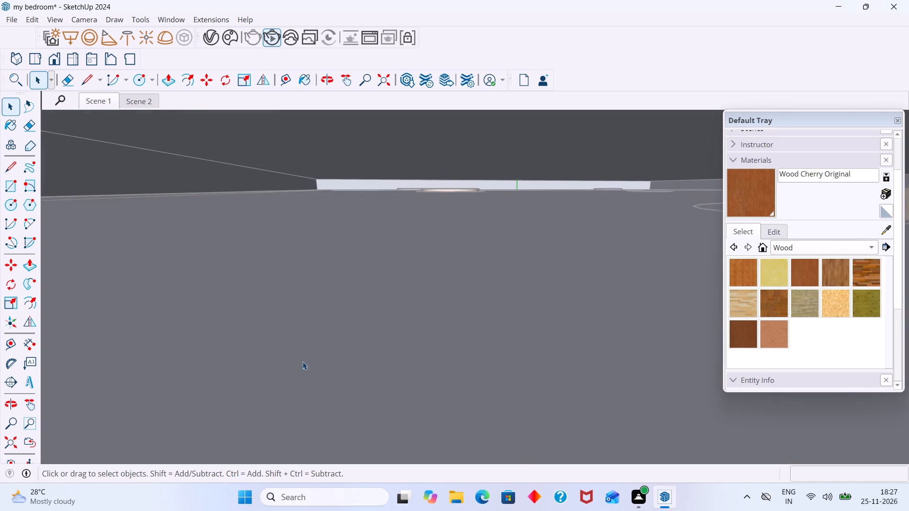
{"action": "scroll", "coordinate": [303, 361], "scroll_direction": "down", "scroll_amount": 7}
{"action": "left_click", "coordinate": [13, 444]}
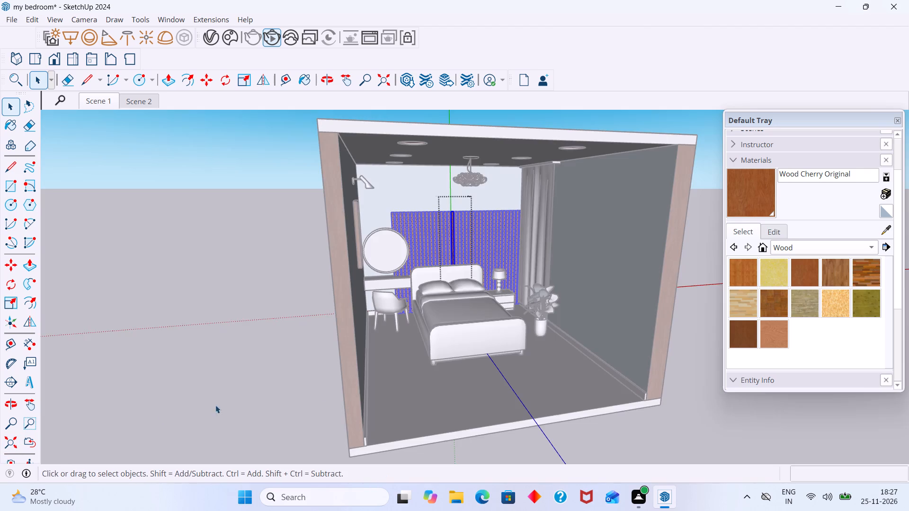
{"action": "scroll", "coordinate": [374, 376], "scroll_direction": "down", "scroll_amount": 3}
{"action": "left_click", "coordinate": [250, 366]}
{"action": "scroll", "coordinate": [432, 330], "scroll_direction": "up", "scroll_amount": 7}
{"action": "scroll", "coordinate": [434, 254], "scroll_direction": "down", "scroll_amount": 4}
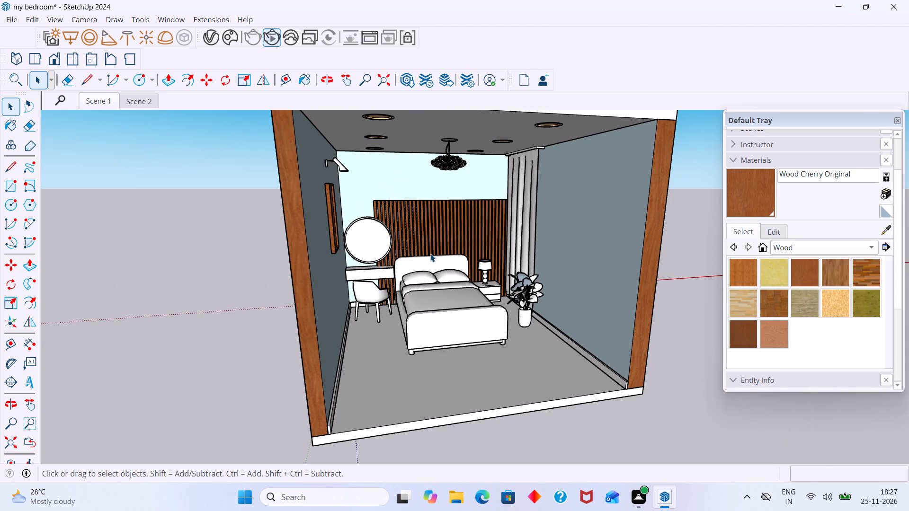
Undo the Wood Cherry Original fills on the slats and the exploding of the slatted panel's group.
{"action": "scroll", "coordinate": [428, 253], "scroll_direction": "up", "scroll_amount": 3}
{"action": "middle_click_drag", "start_coordinate": [392, 252], "coordinate": [411, 258]}
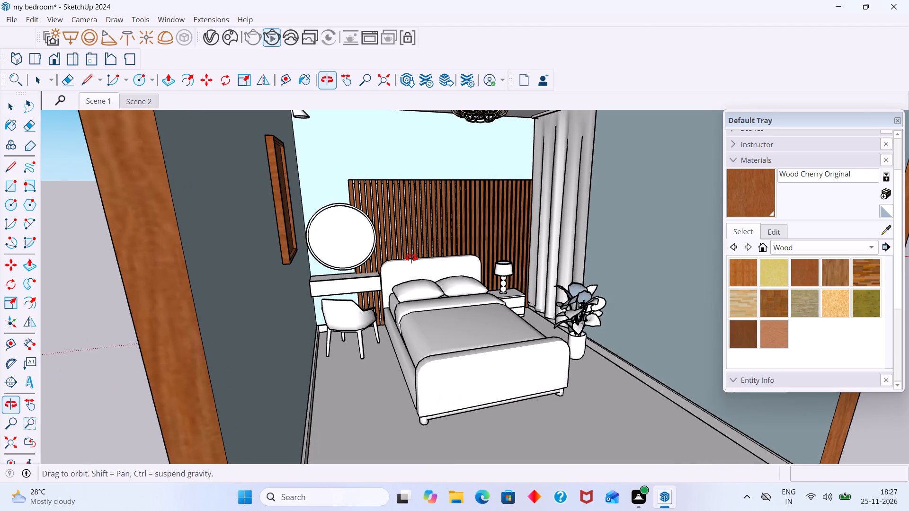
{"action": "middle_click_drag", "start_coordinate": [411, 258], "coordinate": [412, 258]}
{"action": "scroll", "coordinate": [413, 258], "scroll_direction": "down", "scroll_amount": 3}
{"action": "key", "text": "ctrl+z"}
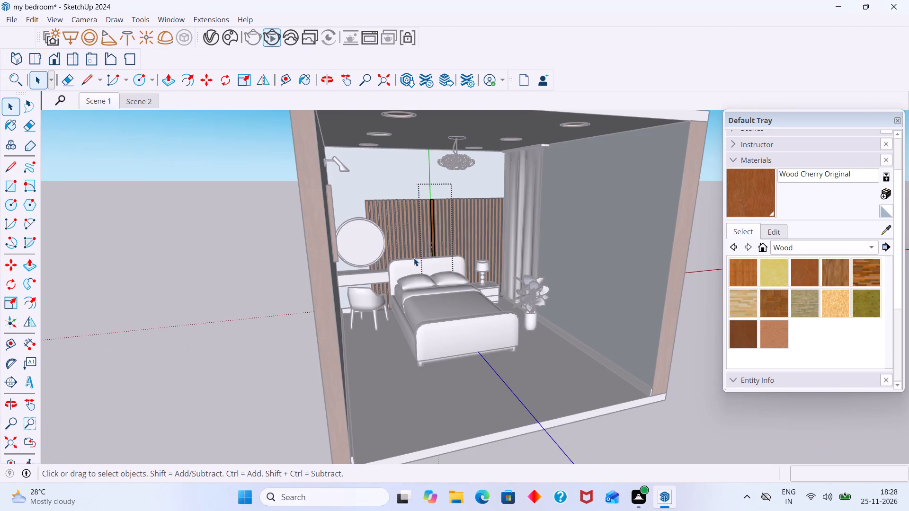
{"action": "key", "text": "ctrl+z"}
{"action": "scroll", "coordinate": [422, 238], "scroll_direction": "up", "scroll_amount": 10}
{"action": "scroll", "coordinate": [400, 184], "scroll_direction": "up", "scroll_amount": 3}
{"action": "left_click", "coordinate": [403, 168]}
{"action": "scroll", "coordinate": [404, 166], "scroll_direction": "down", "scroll_amount": 7}
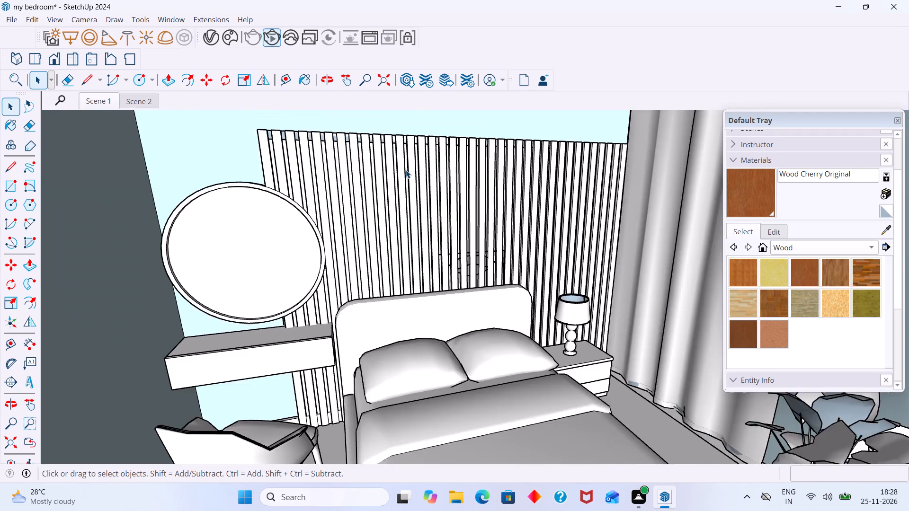
{"action": "scroll", "coordinate": [406, 170], "scroll_direction": "down", "scroll_amount": 14}
{"action": "key", "text": "ctrl+z"}
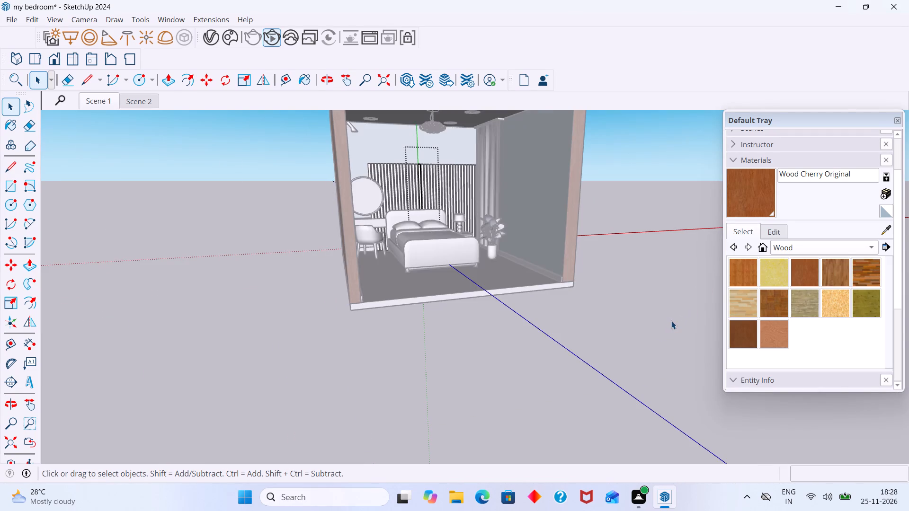
{"action": "key", "text": "ctrl+z"}
{"action": "key", "text": "ctrl+z"}
{"action": "key", "text": "ctrl+z"}
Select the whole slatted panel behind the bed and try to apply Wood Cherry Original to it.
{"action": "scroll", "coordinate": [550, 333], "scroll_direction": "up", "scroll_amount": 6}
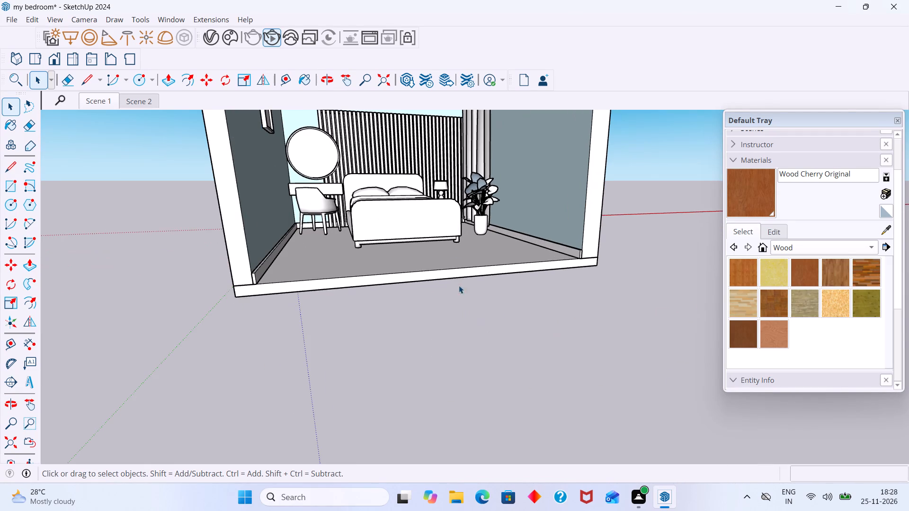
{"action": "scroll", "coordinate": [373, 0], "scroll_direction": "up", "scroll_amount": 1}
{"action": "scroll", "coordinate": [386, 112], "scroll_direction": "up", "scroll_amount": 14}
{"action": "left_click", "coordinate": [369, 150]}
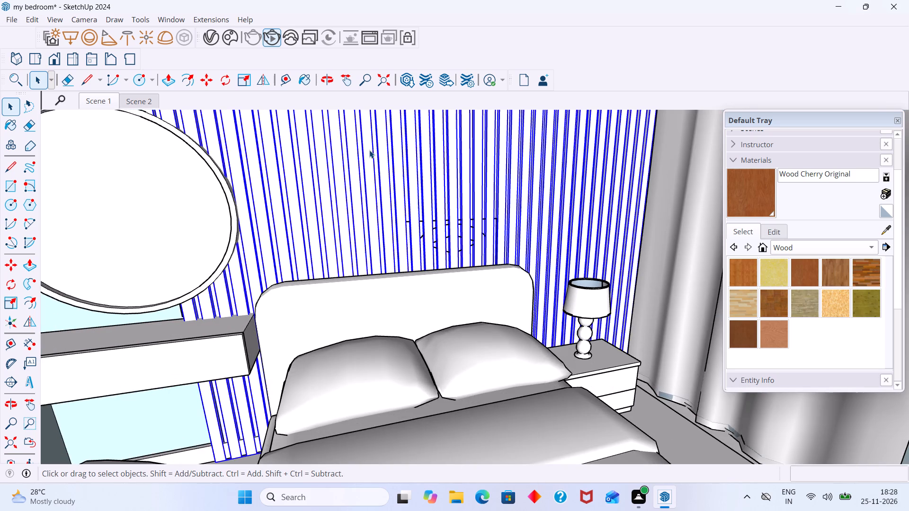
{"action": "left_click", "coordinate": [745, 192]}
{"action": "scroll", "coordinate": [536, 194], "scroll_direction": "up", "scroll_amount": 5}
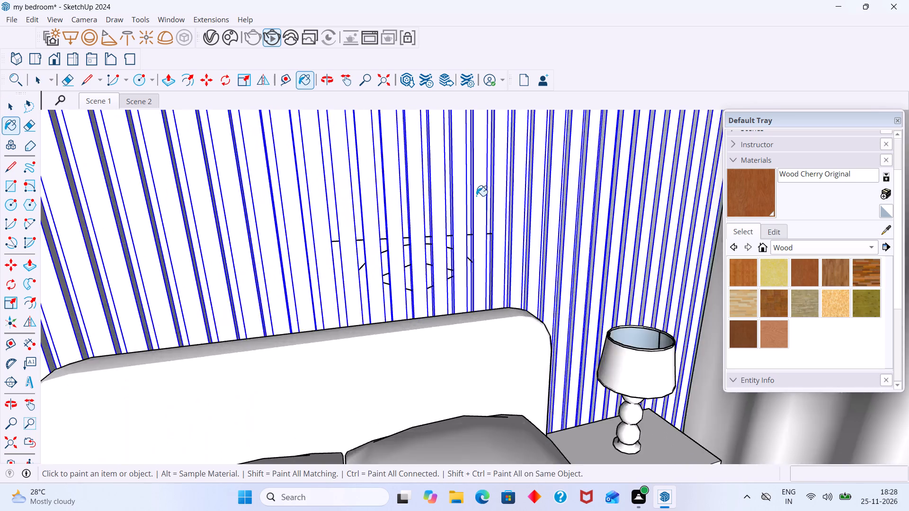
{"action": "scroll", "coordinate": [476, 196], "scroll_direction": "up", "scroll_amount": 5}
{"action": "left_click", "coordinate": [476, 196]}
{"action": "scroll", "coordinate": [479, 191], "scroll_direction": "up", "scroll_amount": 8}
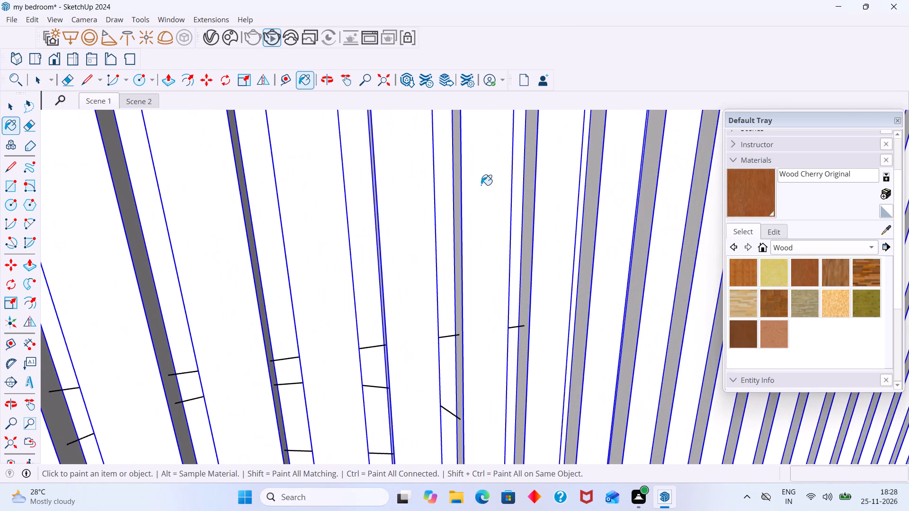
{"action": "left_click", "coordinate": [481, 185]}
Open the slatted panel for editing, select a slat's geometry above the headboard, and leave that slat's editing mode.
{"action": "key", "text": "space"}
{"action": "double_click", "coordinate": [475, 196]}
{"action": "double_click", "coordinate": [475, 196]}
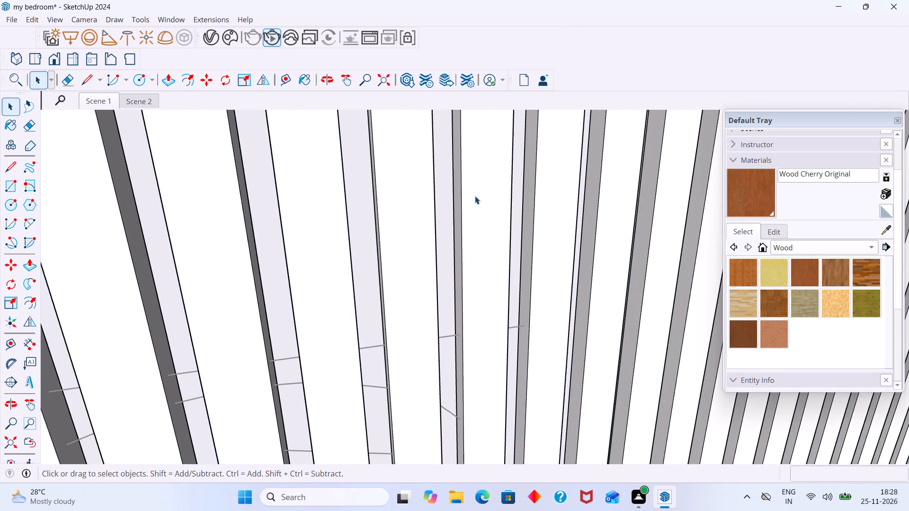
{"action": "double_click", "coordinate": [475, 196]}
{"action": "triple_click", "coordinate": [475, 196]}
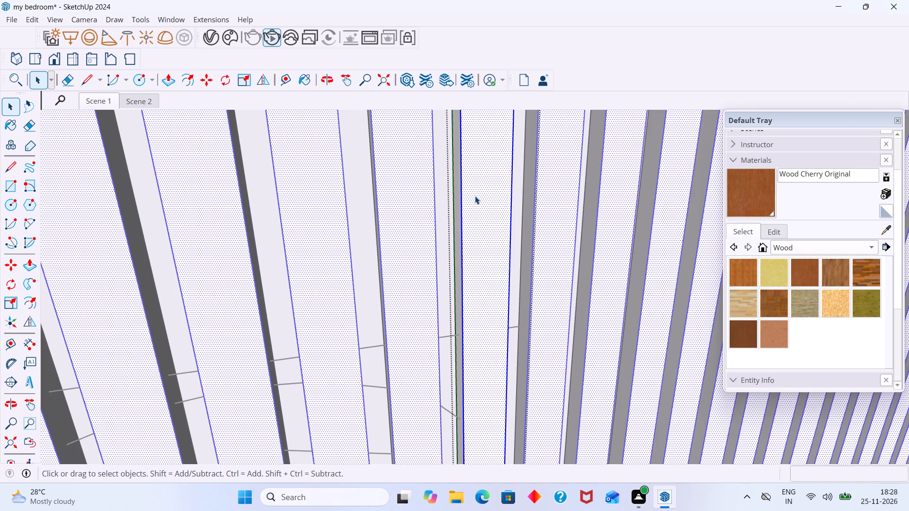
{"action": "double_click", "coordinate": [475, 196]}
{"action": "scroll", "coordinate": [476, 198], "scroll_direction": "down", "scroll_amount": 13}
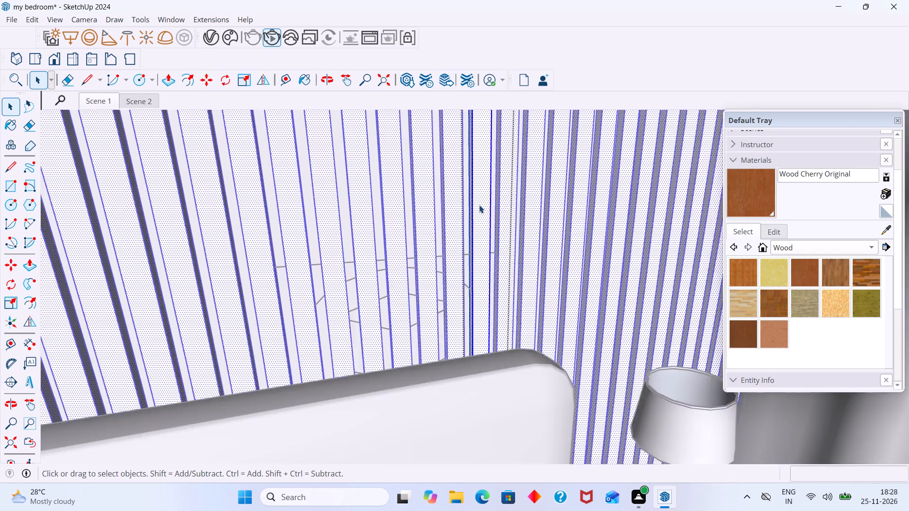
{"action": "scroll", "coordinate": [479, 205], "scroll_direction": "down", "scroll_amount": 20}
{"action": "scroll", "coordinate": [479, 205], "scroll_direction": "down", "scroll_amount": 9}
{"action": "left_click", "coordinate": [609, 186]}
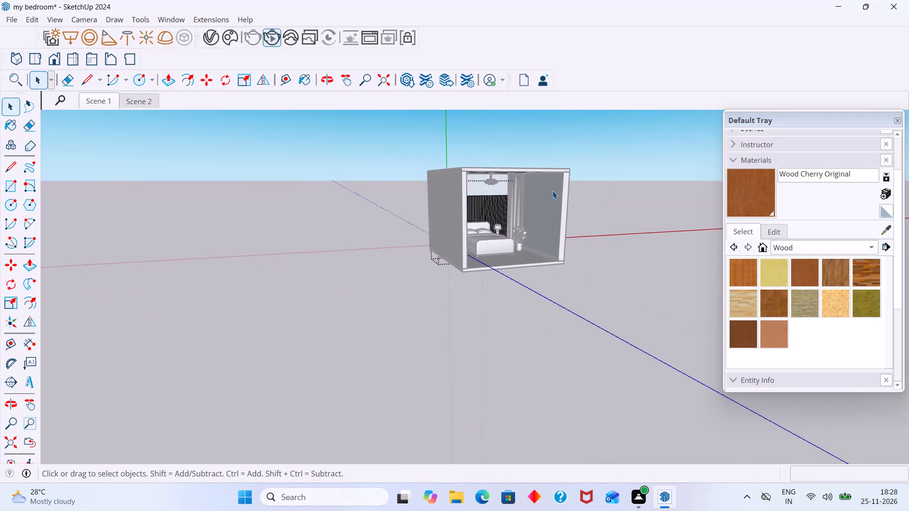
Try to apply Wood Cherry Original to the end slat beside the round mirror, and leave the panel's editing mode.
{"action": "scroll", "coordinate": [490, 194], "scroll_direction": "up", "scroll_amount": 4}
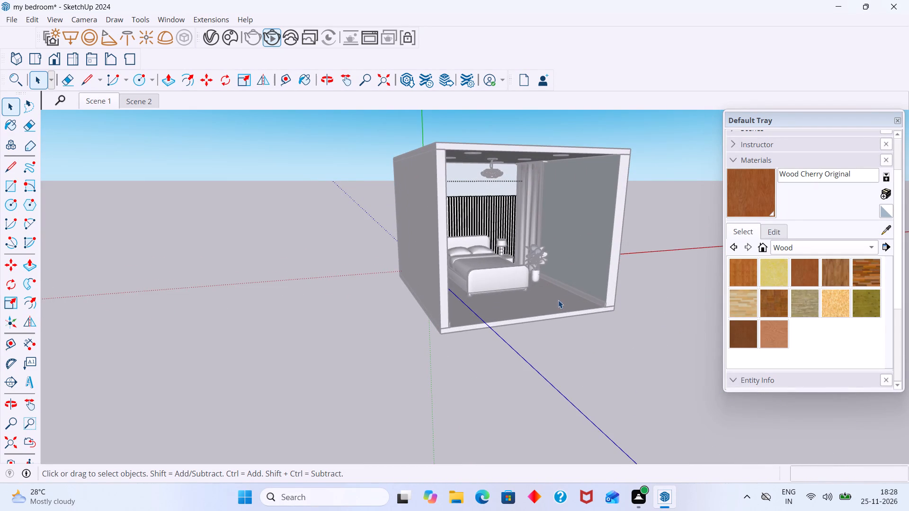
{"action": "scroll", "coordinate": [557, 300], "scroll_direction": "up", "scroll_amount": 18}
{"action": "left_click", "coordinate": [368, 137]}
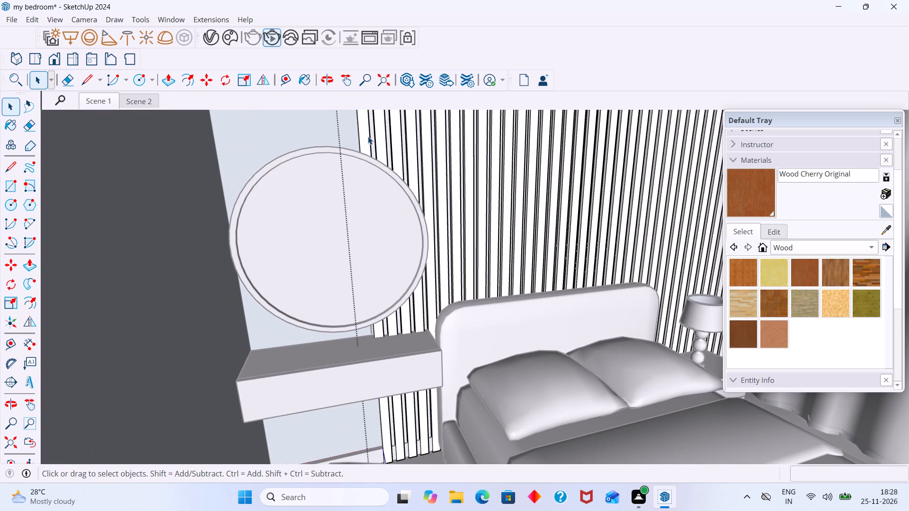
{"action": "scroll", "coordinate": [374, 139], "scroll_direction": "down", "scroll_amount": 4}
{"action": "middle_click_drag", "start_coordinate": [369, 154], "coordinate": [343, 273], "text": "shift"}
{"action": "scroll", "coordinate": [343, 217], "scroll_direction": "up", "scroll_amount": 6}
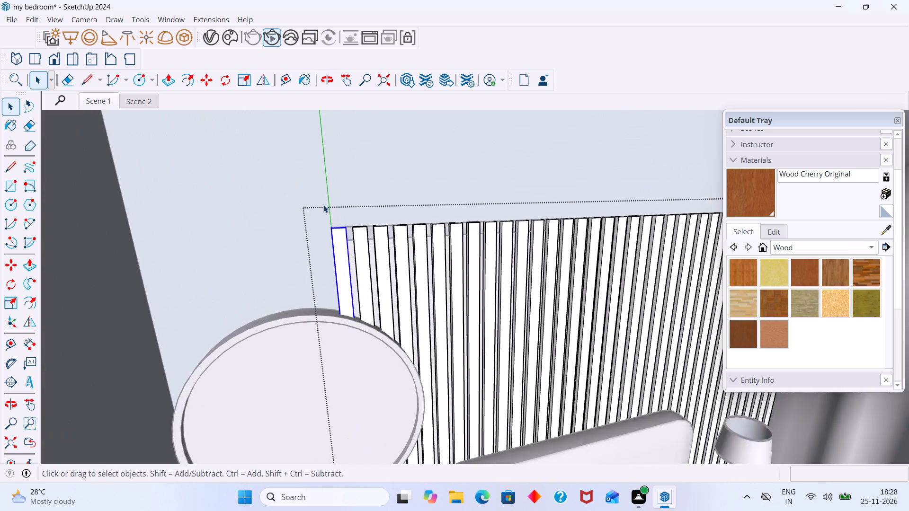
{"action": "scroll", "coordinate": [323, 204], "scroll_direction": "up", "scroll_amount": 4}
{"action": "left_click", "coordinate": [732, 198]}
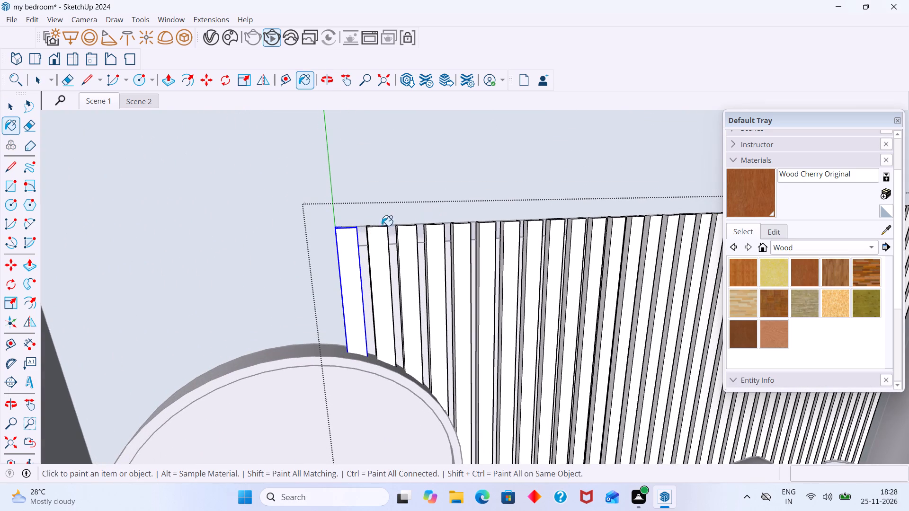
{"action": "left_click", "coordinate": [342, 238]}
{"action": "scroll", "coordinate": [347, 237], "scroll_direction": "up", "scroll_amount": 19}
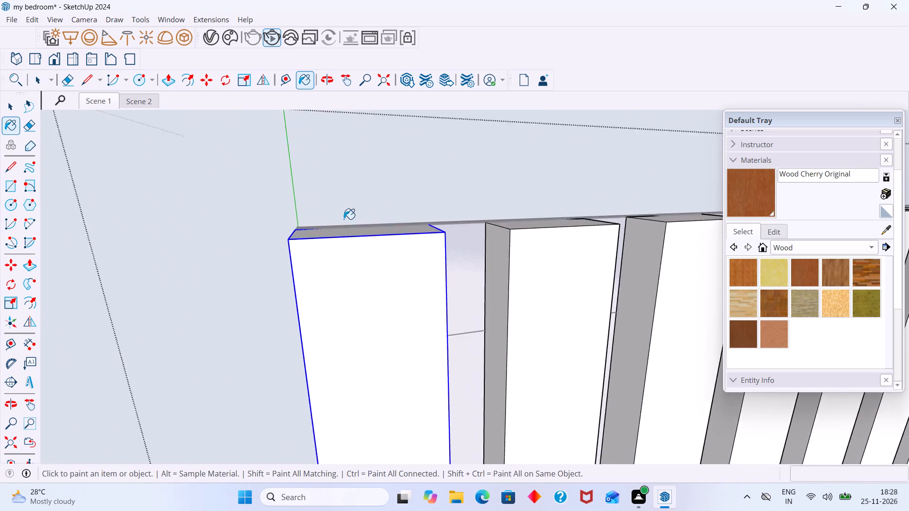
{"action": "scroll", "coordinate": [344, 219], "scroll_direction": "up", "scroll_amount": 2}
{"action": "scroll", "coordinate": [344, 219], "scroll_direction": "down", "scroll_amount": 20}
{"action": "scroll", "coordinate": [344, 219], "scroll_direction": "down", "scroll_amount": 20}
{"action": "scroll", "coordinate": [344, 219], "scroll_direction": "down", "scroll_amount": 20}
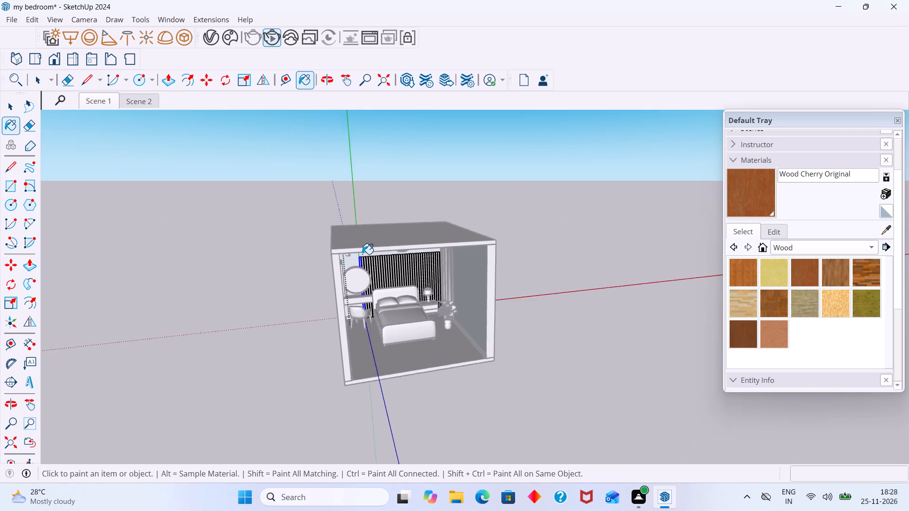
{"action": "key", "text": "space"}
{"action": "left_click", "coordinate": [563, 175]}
Undo the latest series of material and grouping changes on the slatted panel.
{"action": "key", "text": "ctrl+z"}
{"action": "key", "text": "ctrl+z"}
{"action": "key", "text": "ctrl+z"}
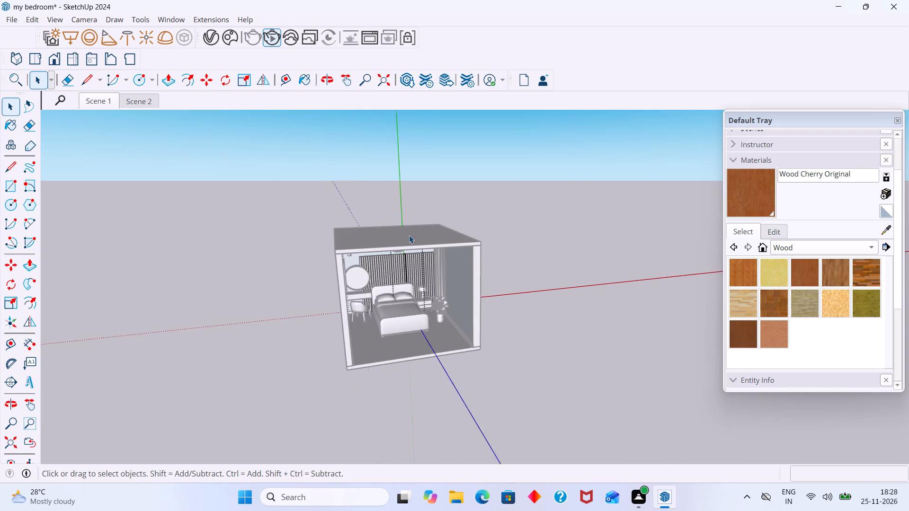
{"action": "key", "text": "ctrl+z"}
{"action": "key", "text": "ctrl+z"}
{"action": "key", "text": "ctrl+z"}
{"action": "key", "text": "ctrl+z"}
{"action": "key", "text": "ctrl+z"}
{"action": "key", "text": "ctrl+z"}
{"action": "key", "text": "ctrl+z"}
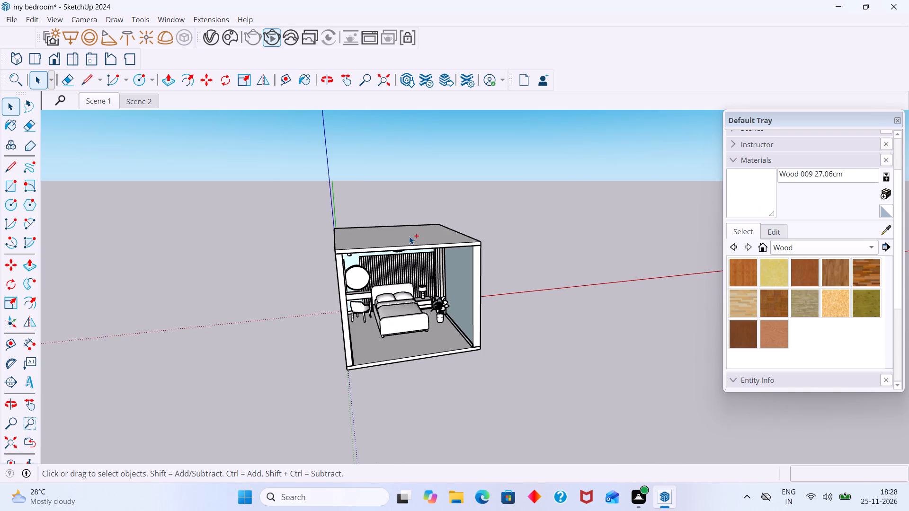
{"action": "key", "text": "ctrl+z"}
{"action": "left_click", "coordinate": [513, 236]}
{"action": "key", "text": "ctrl+z"}
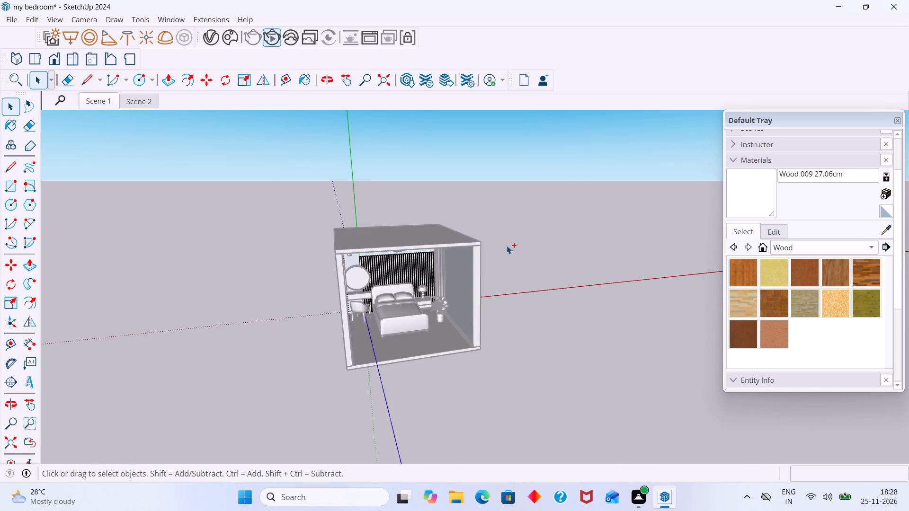
Leave the panel's editing mode, select the whole slatted panel, and try to apply Wood Cherry Original to it.
{"action": "scroll", "coordinate": [439, 266], "scroll_direction": "up", "scroll_amount": 19}
{"action": "left_click", "coordinate": [321, 250]}
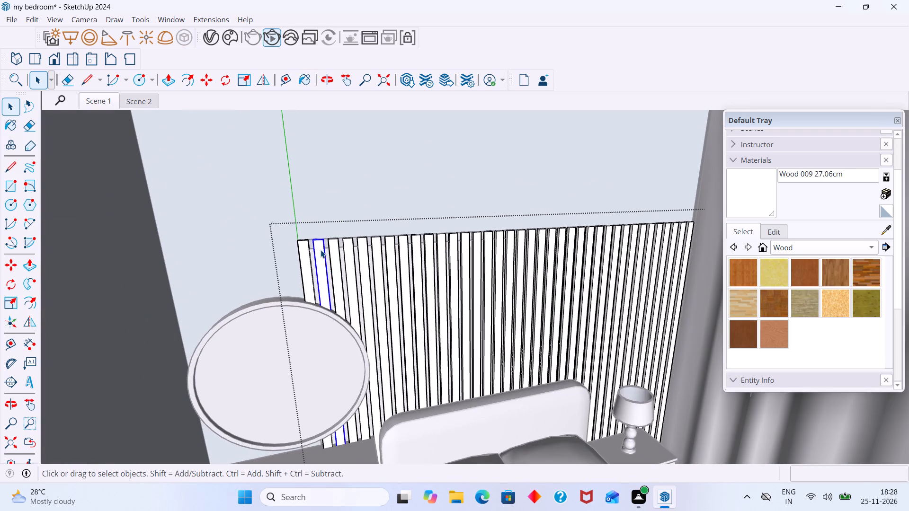
{"action": "scroll", "coordinate": [349, 266], "scroll_direction": "down", "scroll_amount": 12}
{"action": "scroll", "coordinate": [356, 259], "scroll_direction": "up", "scroll_amount": 1}
{"action": "scroll", "coordinate": [356, 259], "scroll_direction": "down", "scroll_amount": 7}
{"action": "left_click", "coordinate": [588, 198]}
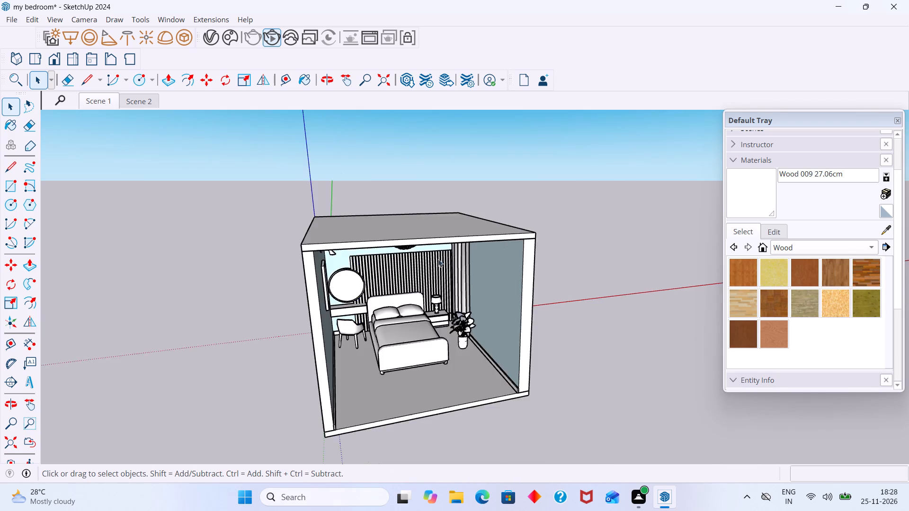
{"action": "scroll", "coordinate": [362, 274], "scroll_direction": "up", "scroll_amount": 20}
{"action": "left_click", "coordinate": [365, 220]}
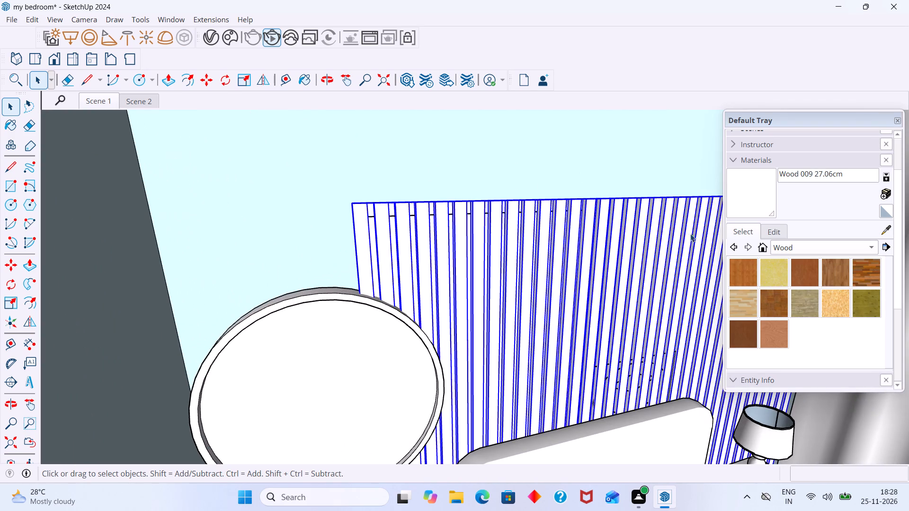
{"action": "left_click", "coordinate": [811, 272]}
{"action": "left_click", "coordinate": [461, 268]}
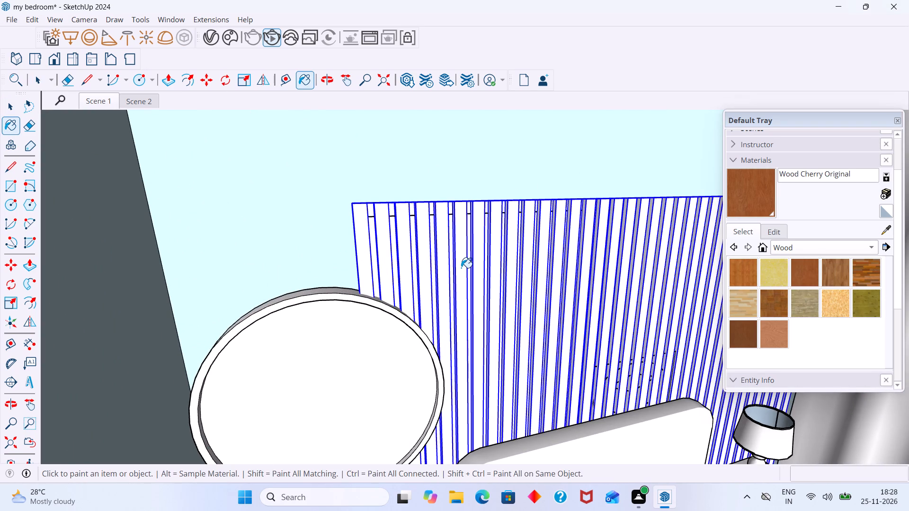
{"action": "double_click", "coordinate": [462, 263]}
{"action": "scroll", "coordinate": [457, 242], "scroll_direction": "up", "scroll_amount": 8}
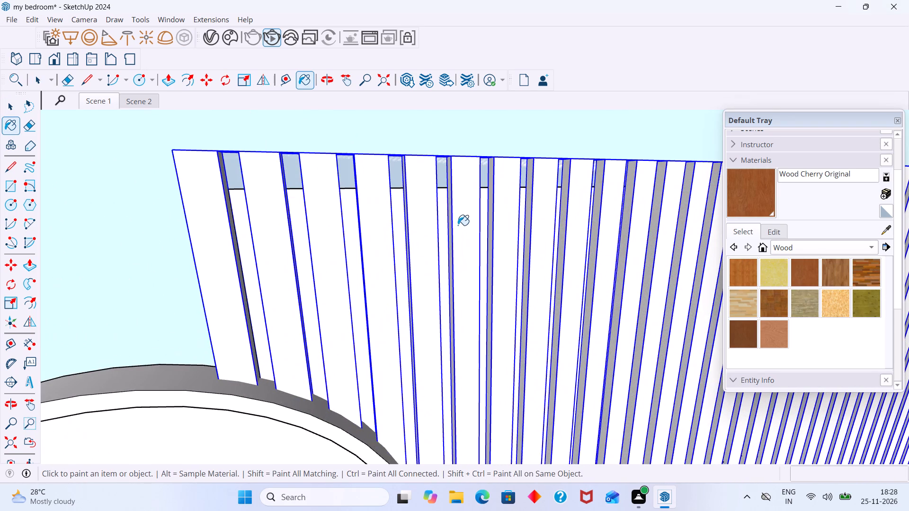
Open a slat near the panel's mirror end, select its geometry, and try to apply Wood Cherry Original.
{"action": "key", "text": "space"}
{"action": "scroll", "coordinate": [328, 201], "scroll_direction": "up", "scroll_amount": 6}
{"action": "double_click", "coordinate": [327, 198]}
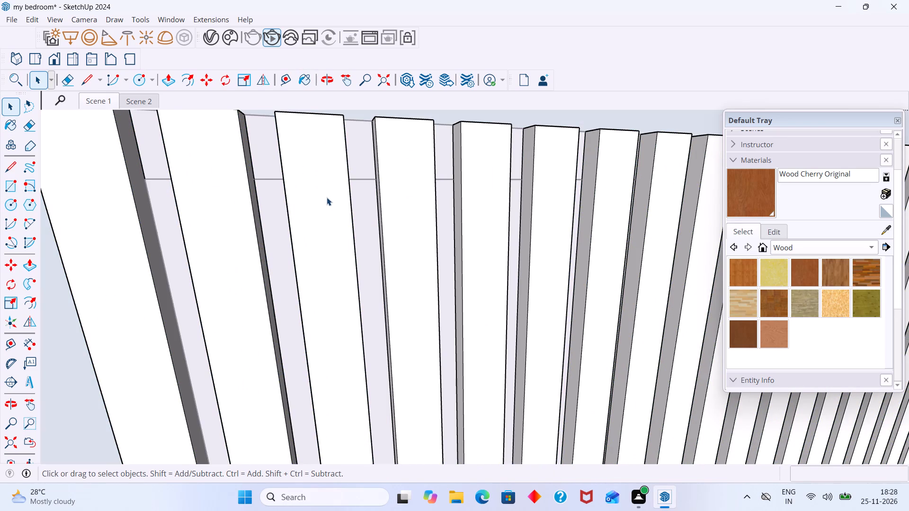
{"action": "double_click", "coordinate": [327, 197]}
{"action": "double_click", "coordinate": [327, 197]}
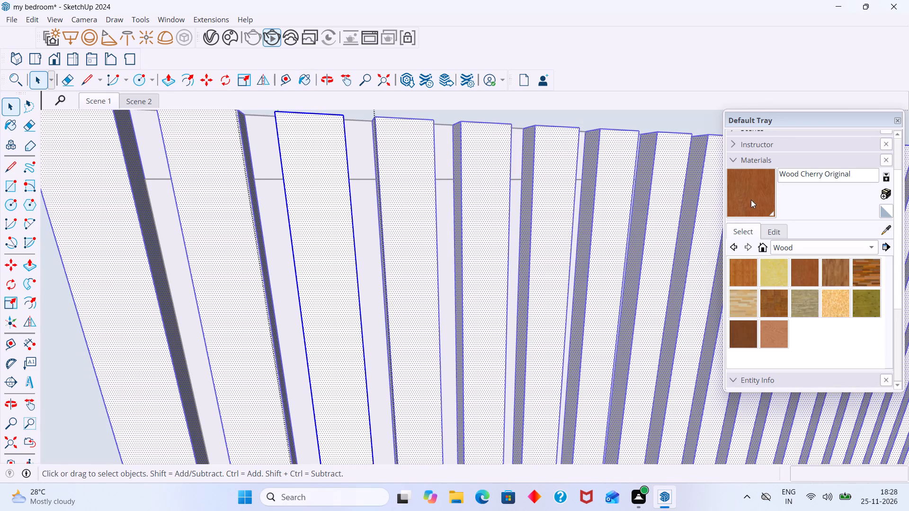
{"action": "left_click", "coordinate": [751, 199]}
{"action": "left_click", "coordinate": [470, 237]}
{"action": "double_click", "coordinate": [483, 228]}
Try Wood Cherry Original on the slats again from a side view, and leave the slat's editing mode.
{"action": "middle_click_drag", "start_coordinate": [489, 224], "coordinate": [604, 211]}
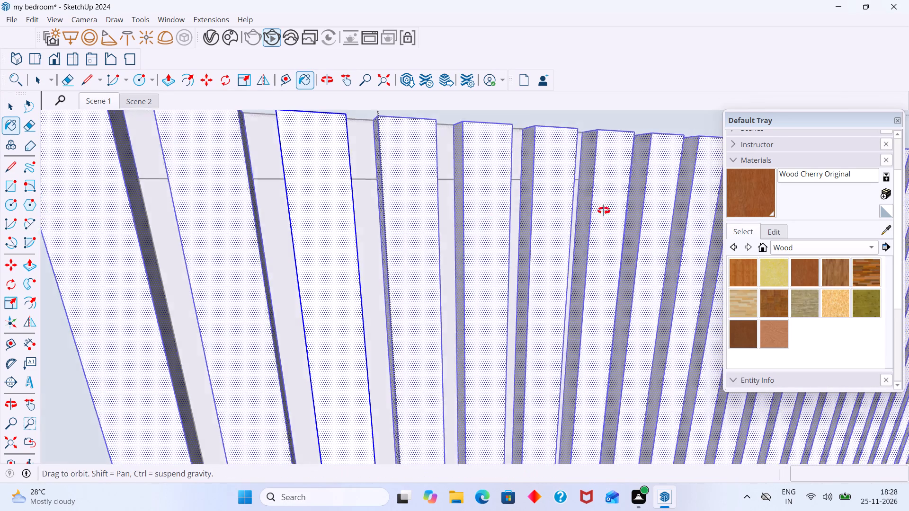
{"action": "middle_click_drag", "start_coordinate": [604, 211], "coordinate": [608, 207]}
{"action": "scroll", "coordinate": [515, 222], "scroll_direction": "up", "scroll_amount": 5}
{"action": "left_click", "coordinate": [491, 203]}
{"action": "scroll", "coordinate": [490, 204], "scroll_direction": "down", "scroll_amount": 5}
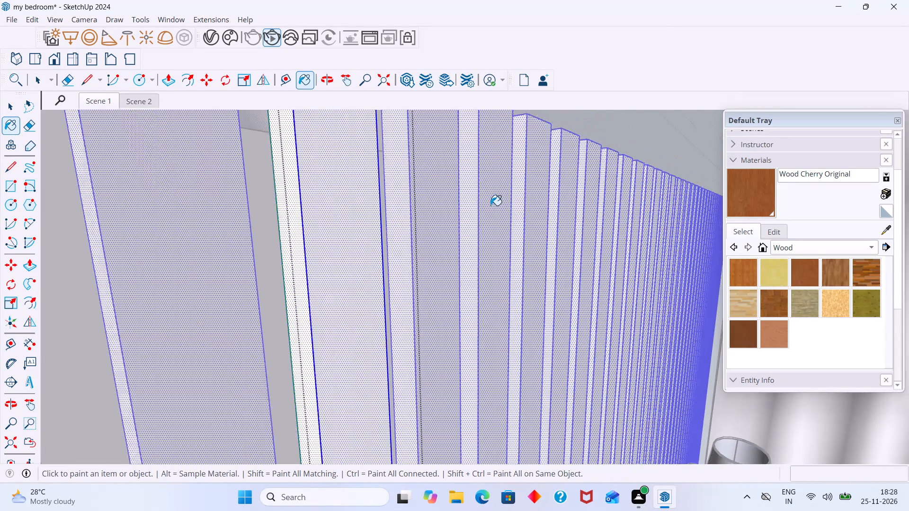
{"action": "scroll", "coordinate": [490, 205], "scroll_direction": "down", "scroll_amount": 3}
{"action": "triple_click", "coordinate": [490, 209]}
{"action": "triple_click", "coordinate": [490, 209]}
{"action": "triple_click", "coordinate": [490, 208]}
{"action": "triple_click", "coordinate": [491, 207]}
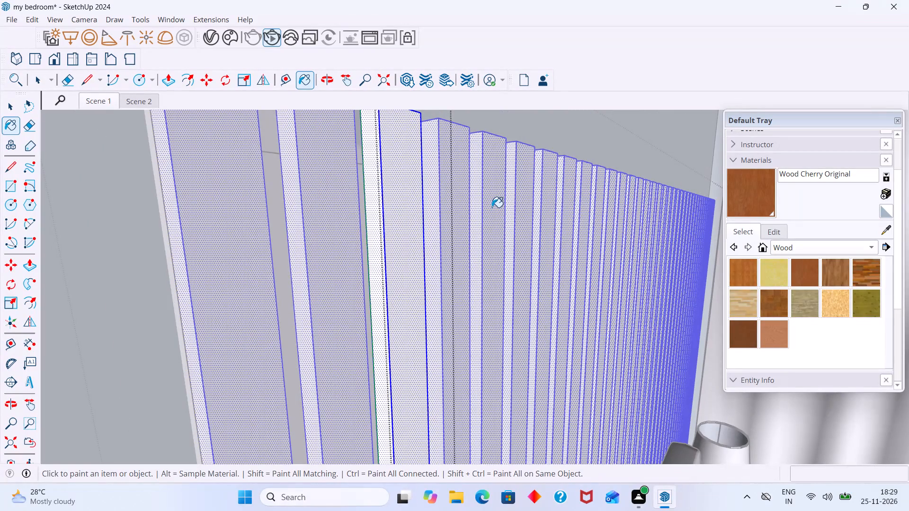
{"action": "key", "text": "space"}
{"action": "scroll", "coordinate": [493, 217], "scroll_direction": "down", "scroll_amount": 15}
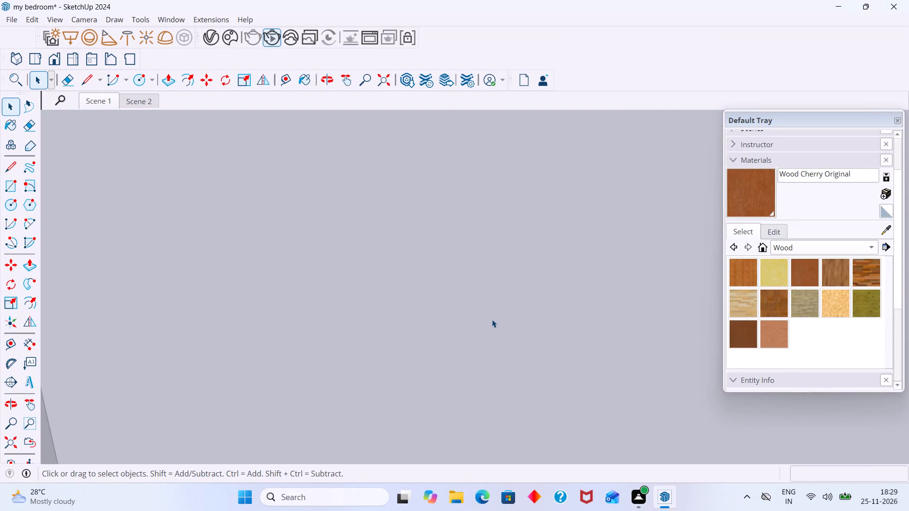
{"action": "scroll", "coordinate": [492, 319], "scroll_direction": "down", "scroll_amount": 19}
{"action": "left_click", "coordinate": [11, 439]}
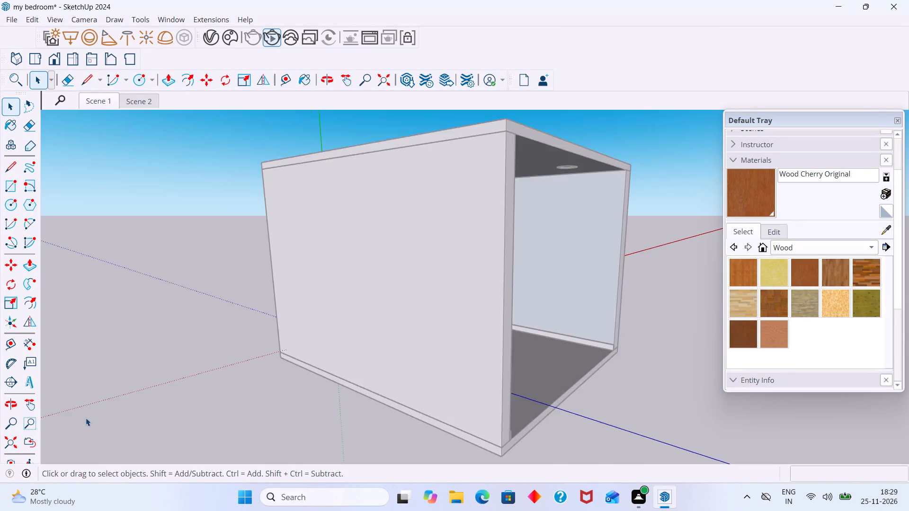
{"action": "scroll", "coordinate": [86, 418], "scroll_direction": "down", "scroll_amount": 8}
{"action": "middle_click_drag", "start_coordinate": [140, 379], "coordinate": [53, 385]}
{"action": "left_click", "coordinate": [559, 274]}
Leave the slatted panel's editing mode and isolate the whole panel from the rest of the bedroom.
{"action": "scroll", "coordinate": [392, 280], "scroll_direction": "up", "scroll_amount": 9}
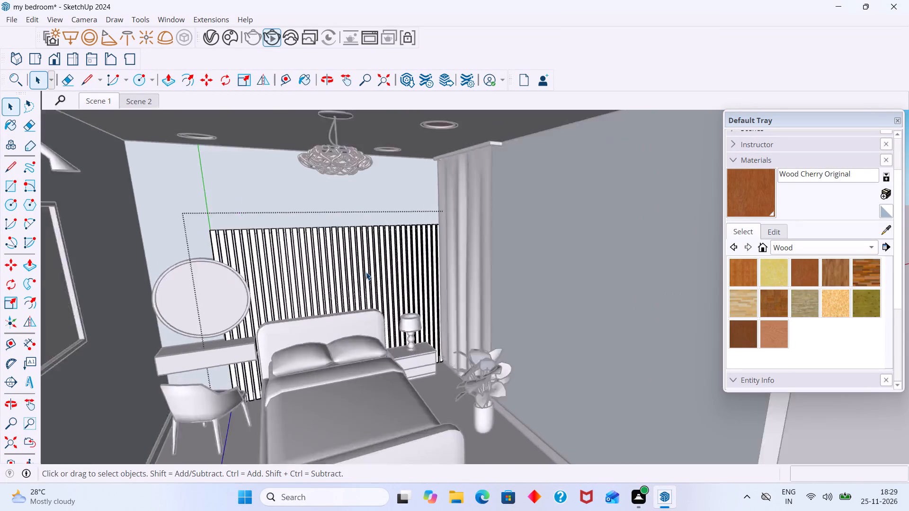
{"action": "scroll", "coordinate": [366, 272], "scroll_direction": "up", "scroll_amount": 6}
{"action": "left_click", "coordinate": [361, 268]}
{"action": "scroll", "coordinate": [373, 262], "scroll_direction": "down", "scroll_amount": 9}
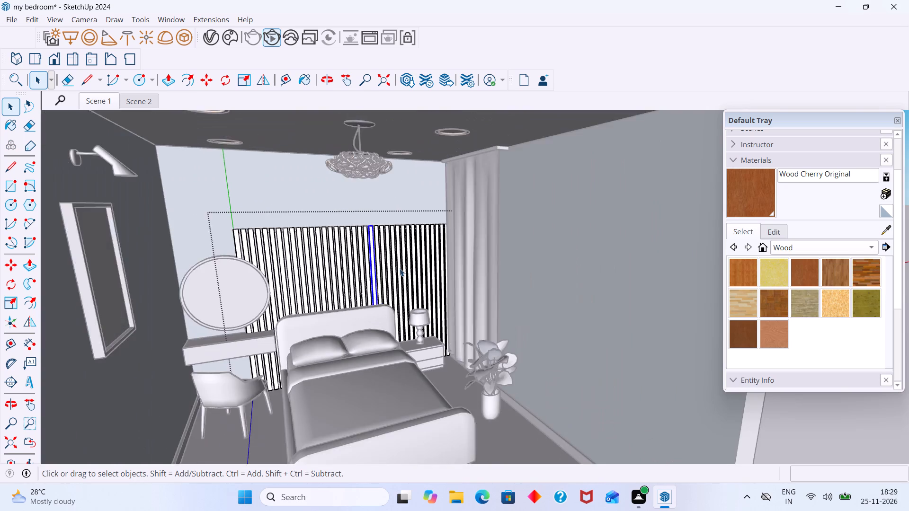
{"action": "scroll", "coordinate": [419, 269], "scroll_direction": "down", "scroll_amount": 3}
{"action": "left_click", "coordinate": [601, 257]}
{"action": "scroll", "coordinate": [386, 279], "scroll_direction": "up", "scroll_amount": 5}
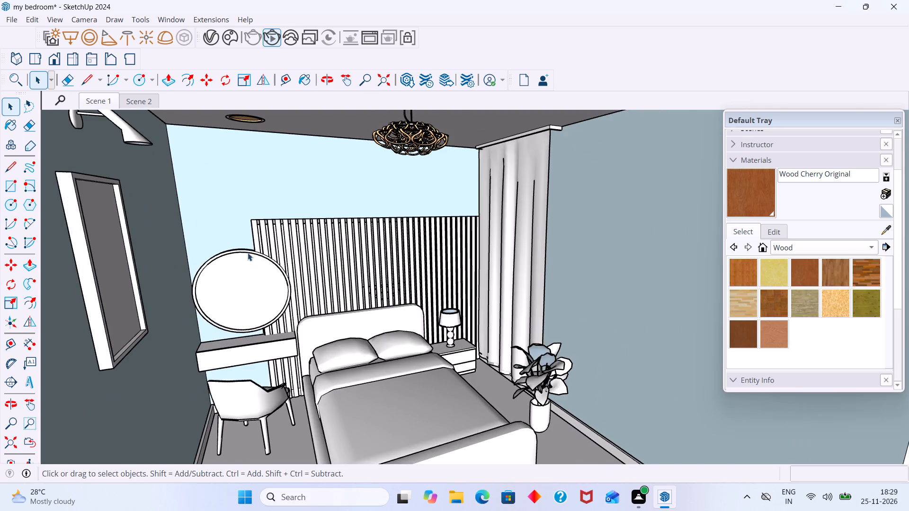
{"action": "scroll", "coordinate": [256, 240], "scroll_direction": "up", "scroll_amount": 4}
{"action": "left_click", "coordinate": [256, 235]}
{"action": "right_click", "coordinate": [256, 234]}
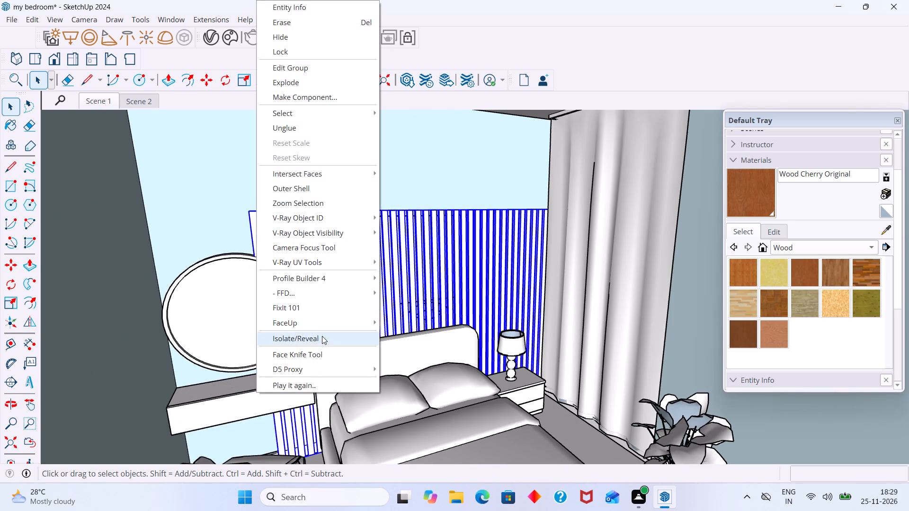
{"action": "left_click", "coordinate": [317, 336]}
{"action": "scroll", "coordinate": [311, 329], "scroll_direction": "down", "scroll_amount": 11}
{"action": "left_click", "coordinate": [553, 234]}
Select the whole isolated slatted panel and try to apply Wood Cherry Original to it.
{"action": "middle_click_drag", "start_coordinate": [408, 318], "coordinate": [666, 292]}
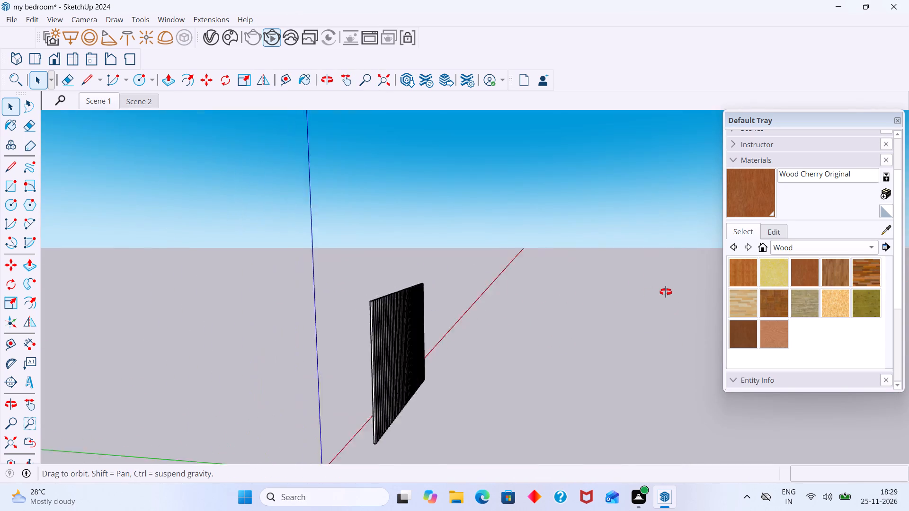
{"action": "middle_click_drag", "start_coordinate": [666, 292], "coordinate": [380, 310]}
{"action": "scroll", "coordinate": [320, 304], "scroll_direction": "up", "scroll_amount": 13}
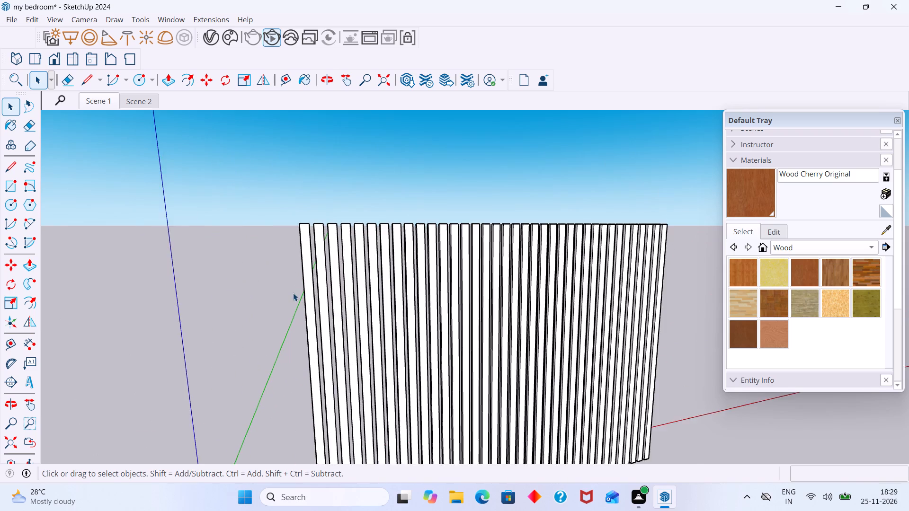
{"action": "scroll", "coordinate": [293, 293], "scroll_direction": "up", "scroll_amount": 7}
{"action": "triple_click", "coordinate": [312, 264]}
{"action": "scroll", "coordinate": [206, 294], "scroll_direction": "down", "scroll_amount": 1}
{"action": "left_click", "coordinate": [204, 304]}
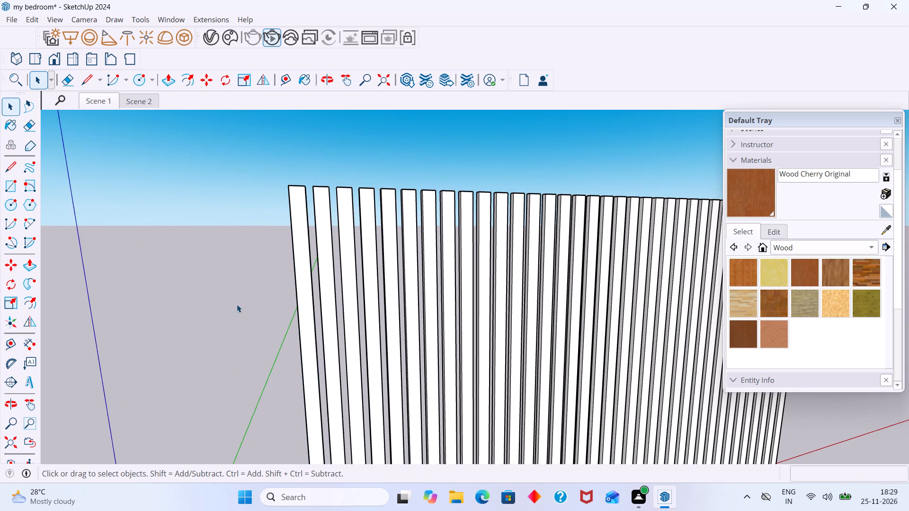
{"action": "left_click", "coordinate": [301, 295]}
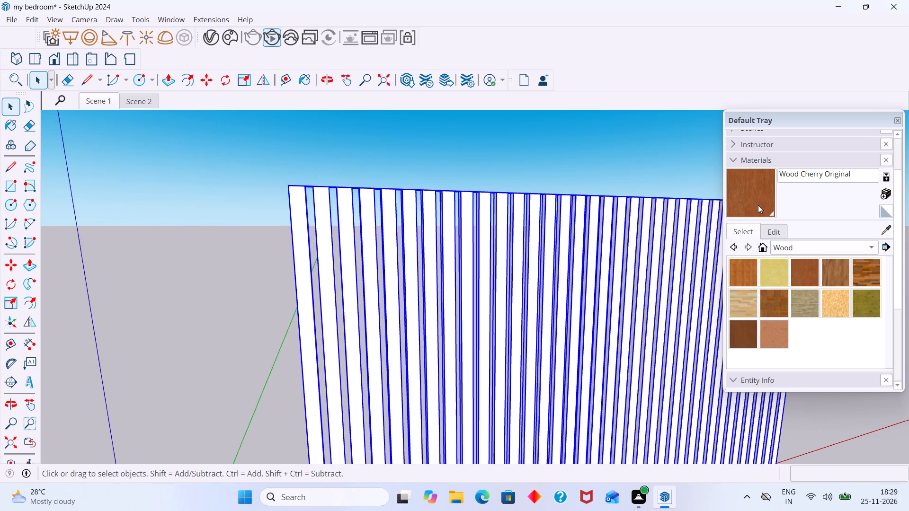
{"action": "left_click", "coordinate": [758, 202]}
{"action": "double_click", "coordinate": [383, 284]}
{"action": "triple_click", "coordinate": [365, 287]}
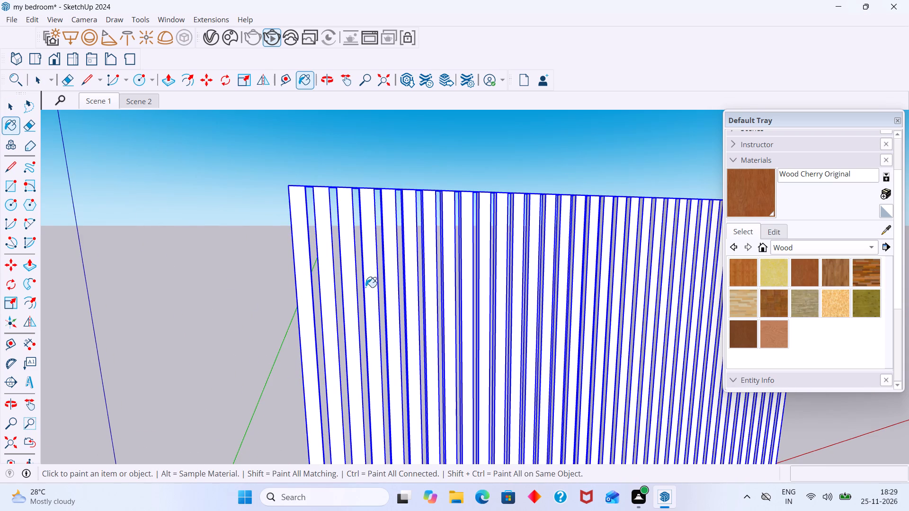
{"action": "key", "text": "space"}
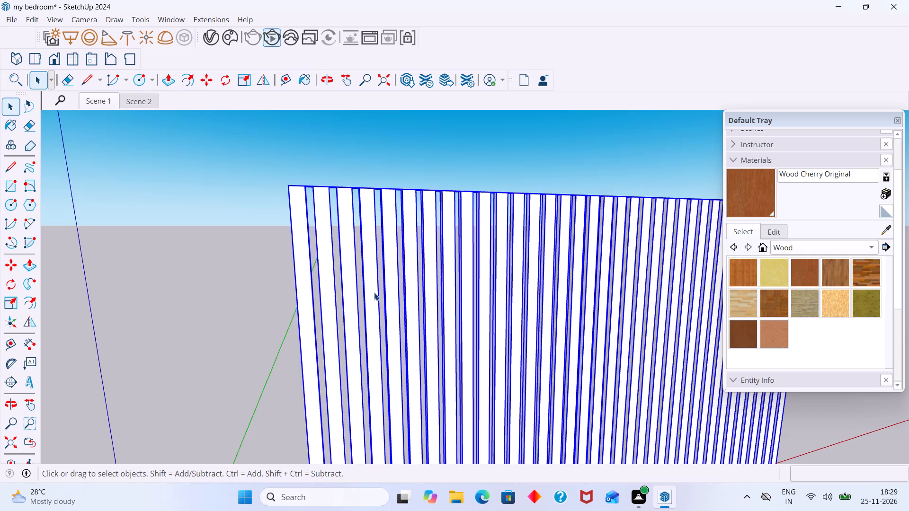
Explode the slatted panel's group into its individual slats and clear the selection.
{"action": "scroll", "coordinate": [379, 292], "scroll_direction": "down", "scroll_amount": 8}
{"action": "scroll", "coordinate": [385, 297], "scroll_direction": "up", "scroll_amount": 3}
{"action": "right_click", "coordinate": [385, 297]}
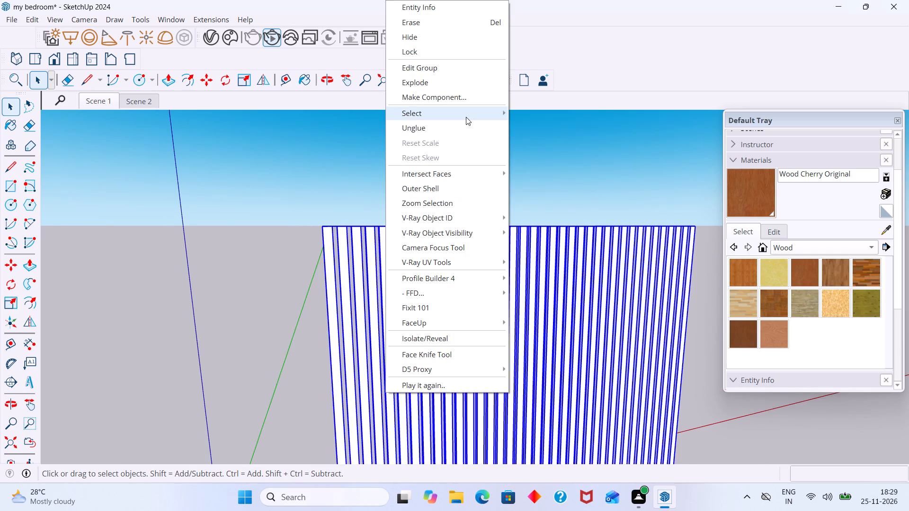
{"action": "left_click", "coordinate": [459, 84]}
{"action": "left_click", "coordinate": [375, 205]}
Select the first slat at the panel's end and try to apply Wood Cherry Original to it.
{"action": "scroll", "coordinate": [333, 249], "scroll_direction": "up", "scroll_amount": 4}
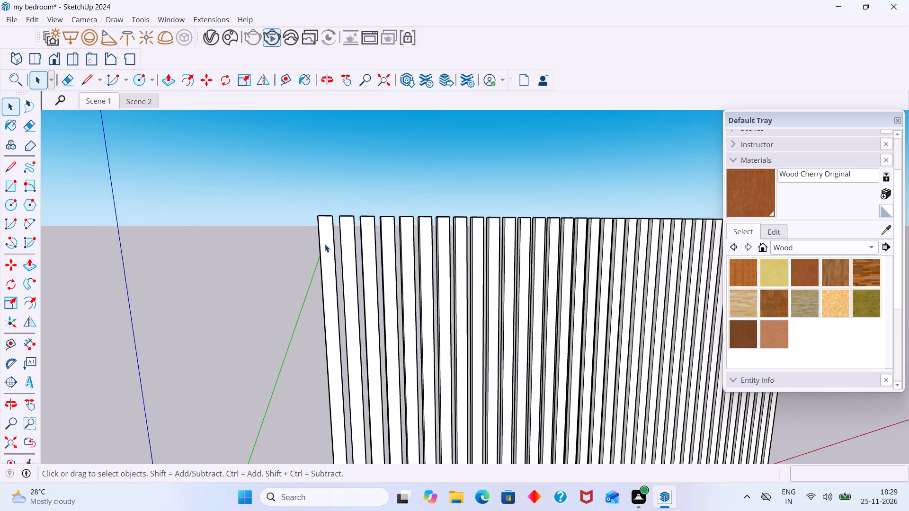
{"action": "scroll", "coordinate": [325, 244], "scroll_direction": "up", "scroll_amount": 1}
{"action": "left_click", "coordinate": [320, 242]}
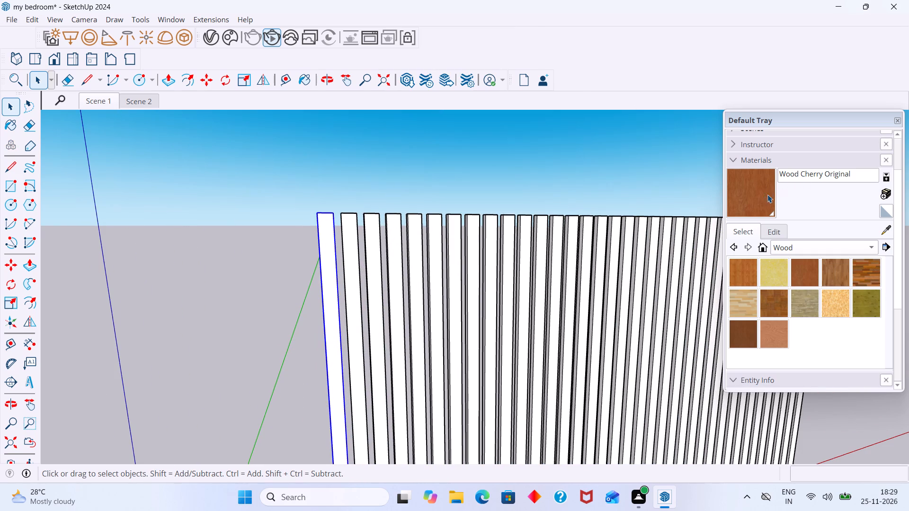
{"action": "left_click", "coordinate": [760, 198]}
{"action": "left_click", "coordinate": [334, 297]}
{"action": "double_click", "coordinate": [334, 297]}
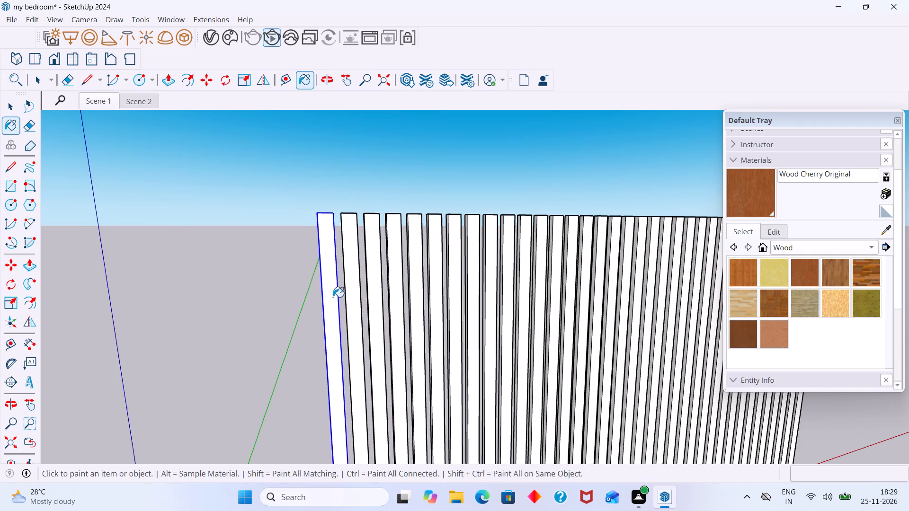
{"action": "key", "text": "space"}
Open the end slat for editing, select all its geometry, apply Wood Cherry Original, and leave its editing mode.
{"action": "scroll", "coordinate": [327, 303], "scroll_direction": "up", "scroll_amount": 2}
{"action": "middle_click_drag", "start_coordinate": [327, 303], "coordinate": [473, 341]}
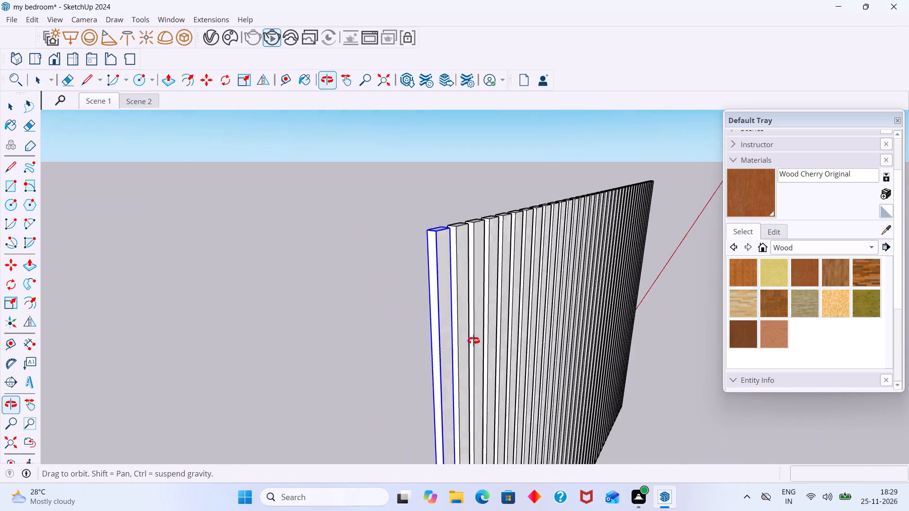
{"action": "middle_click_drag", "start_coordinate": [473, 341], "coordinate": [475, 340]}
{"action": "scroll", "coordinate": [447, 251], "scroll_direction": "up", "scroll_amount": 9}
{"action": "triple_click", "coordinate": [446, 224]}
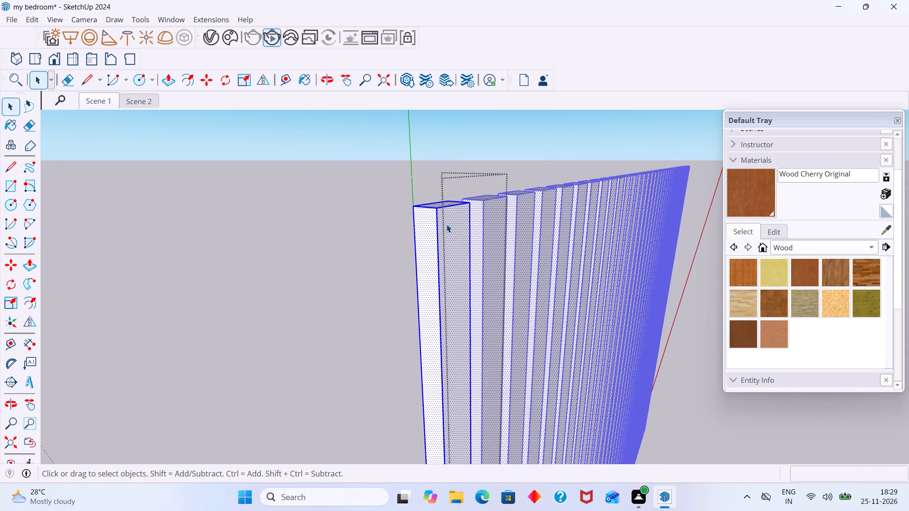
{"action": "left_click", "coordinate": [757, 195]}
{"action": "scroll", "coordinate": [490, 258], "scroll_direction": "up", "scroll_amount": 8}
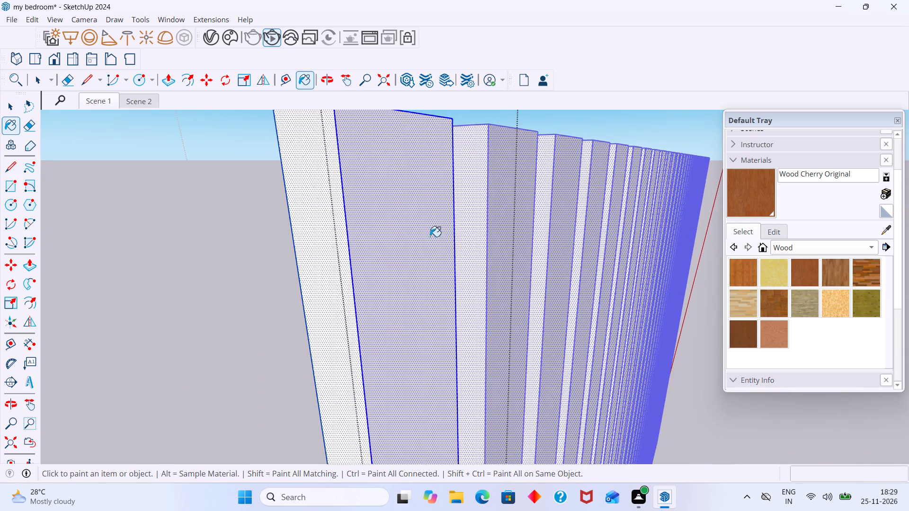
{"action": "left_click", "coordinate": [390, 208]}
{"action": "scroll", "coordinate": [411, 212], "scroll_direction": "down", "scroll_amount": 20}
{"action": "scroll", "coordinate": [411, 212], "scroll_direction": "down", "scroll_amount": 7}
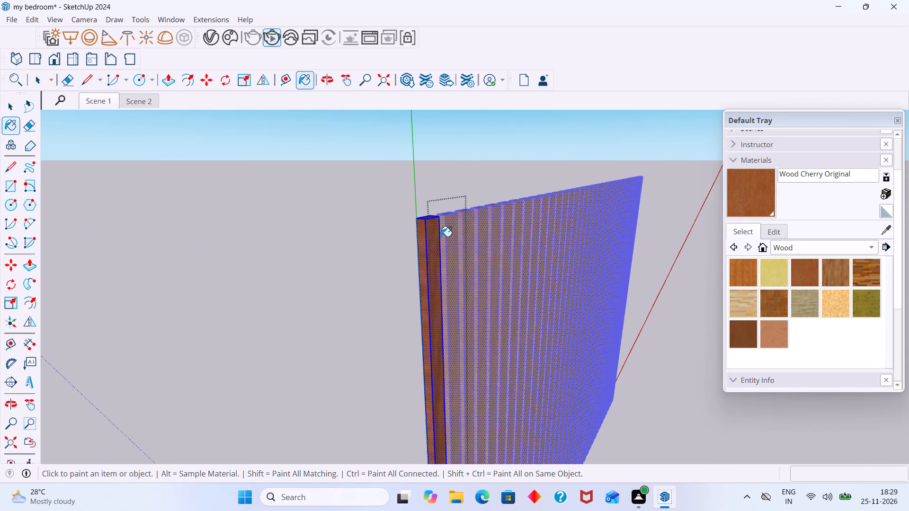
{"action": "scroll", "coordinate": [441, 237], "scroll_direction": "down", "scroll_amount": 19}
{"action": "key", "text": "space"}
{"action": "left_click", "coordinate": [568, 215]}
Examine the painted slats from several angles, opening and closing the end slat and checking how individual slats select.
{"action": "scroll", "coordinate": [470, 246], "scroll_direction": "up", "scroll_amount": 7}
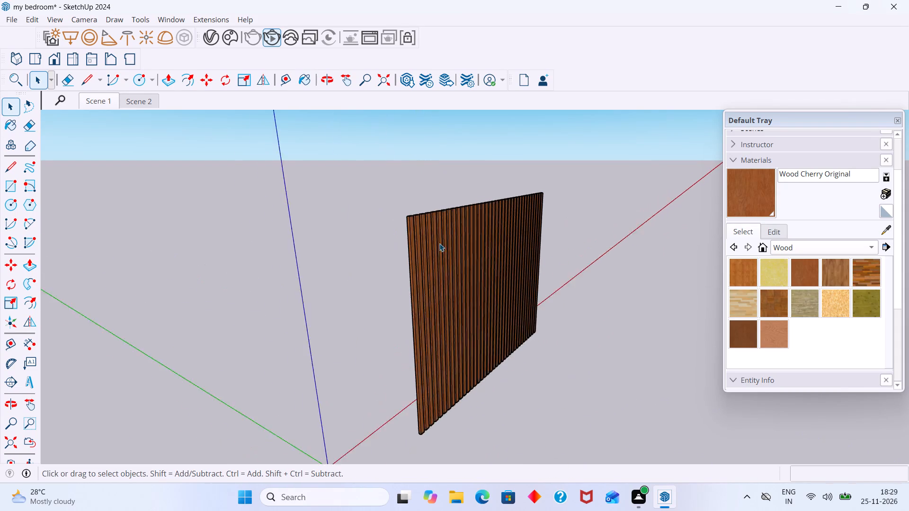
{"action": "scroll", "coordinate": [439, 243], "scroll_direction": "up", "scroll_amount": 2}
{"action": "left_click", "coordinate": [429, 239]}
{"action": "left_click_drag", "start_coordinate": [642, 207], "coordinate": [626, 210]}
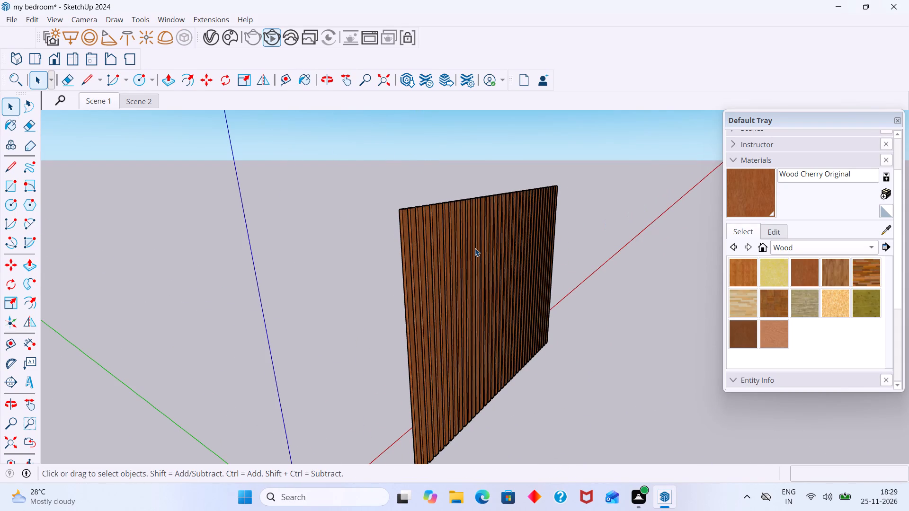
{"action": "double_click", "coordinate": [425, 261]}
{"action": "left_click", "coordinate": [363, 287]}
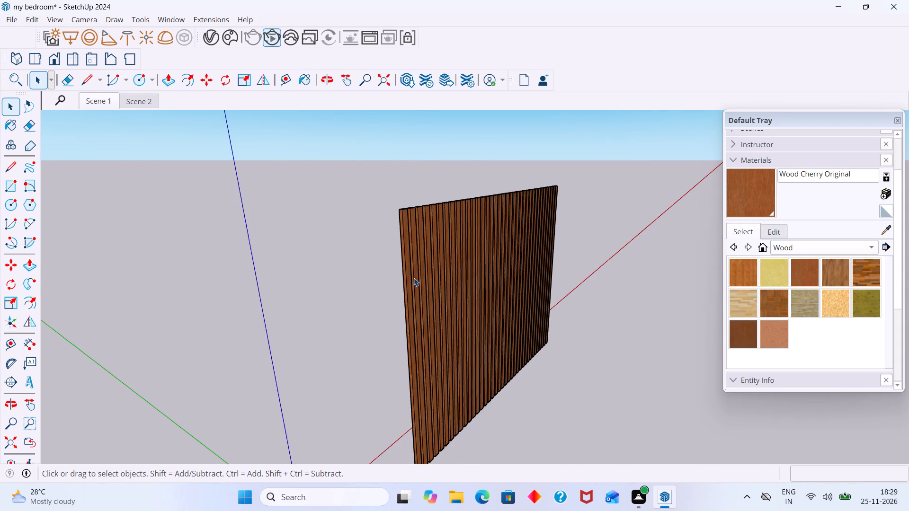
{"action": "left_click", "coordinate": [409, 277]}
{"action": "left_click", "coordinate": [408, 277]}
{"action": "double_click", "coordinate": [408, 277]}
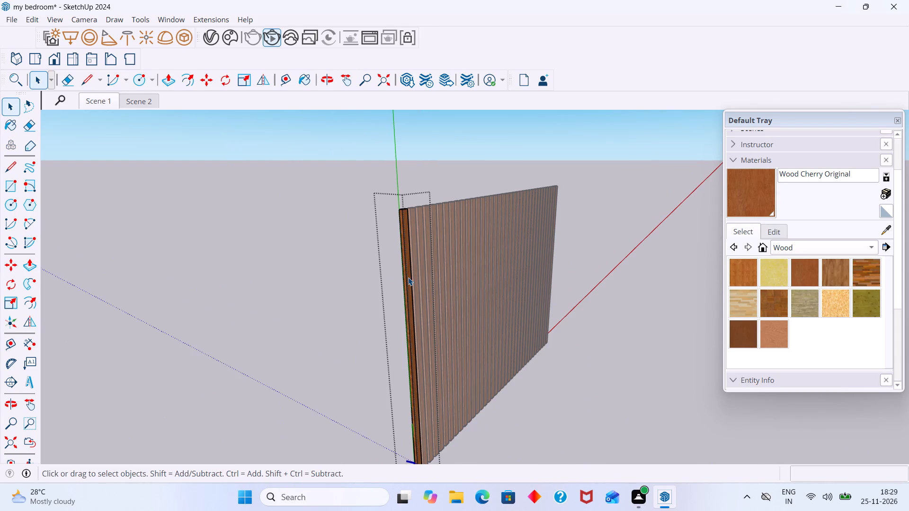
{"action": "left_click", "coordinate": [378, 298]}
{"action": "scroll", "coordinate": [454, 282], "scroll_direction": "down", "scroll_amount": 14}
{"action": "middle_click_drag", "start_coordinate": [455, 275], "coordinate": [365, 286]}
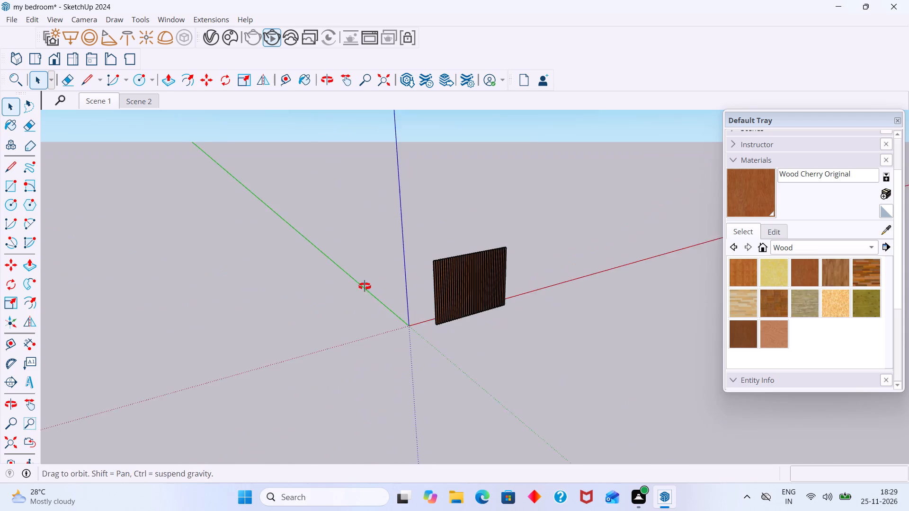
{"action": "middle_click_drag", "start_coordinate": [365, 286], "coordinate": [368, 288]}
{"action": "scroll", "coordinate": [470, 289], "scroll_direction": "up", "scroll_amount": 7}
{"action": "left_click", "coordinate": [466, 282]}
{"action": "right_click", "coordinate": [465, 282]}
{"action": "left_click_drag", "start_coordinate": [654, 239], "coordinate": [648, 241]}
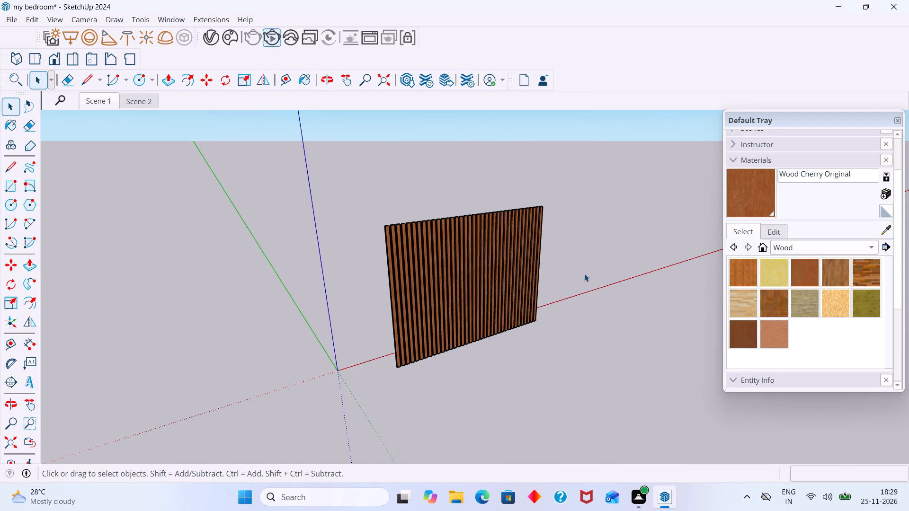
{"action": "left_click", "coordinate": [570, 223]}
{"action": "key", "text": "Escape"}
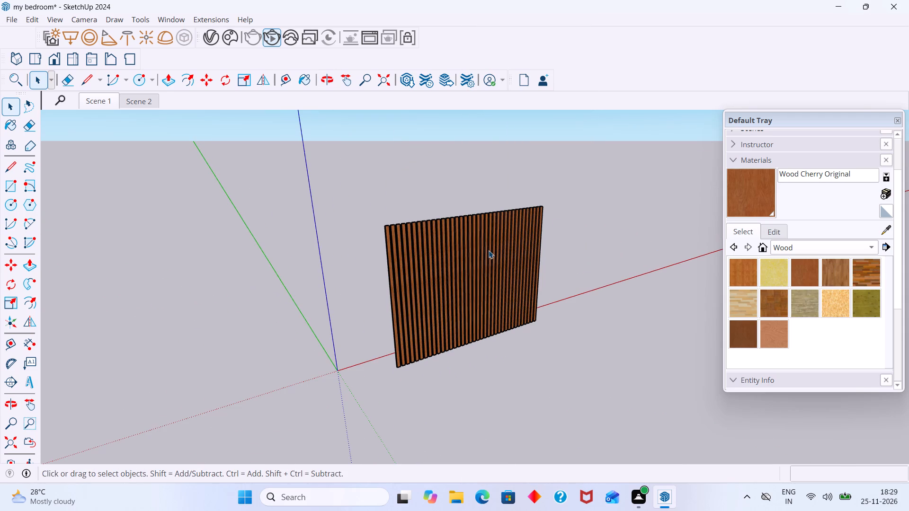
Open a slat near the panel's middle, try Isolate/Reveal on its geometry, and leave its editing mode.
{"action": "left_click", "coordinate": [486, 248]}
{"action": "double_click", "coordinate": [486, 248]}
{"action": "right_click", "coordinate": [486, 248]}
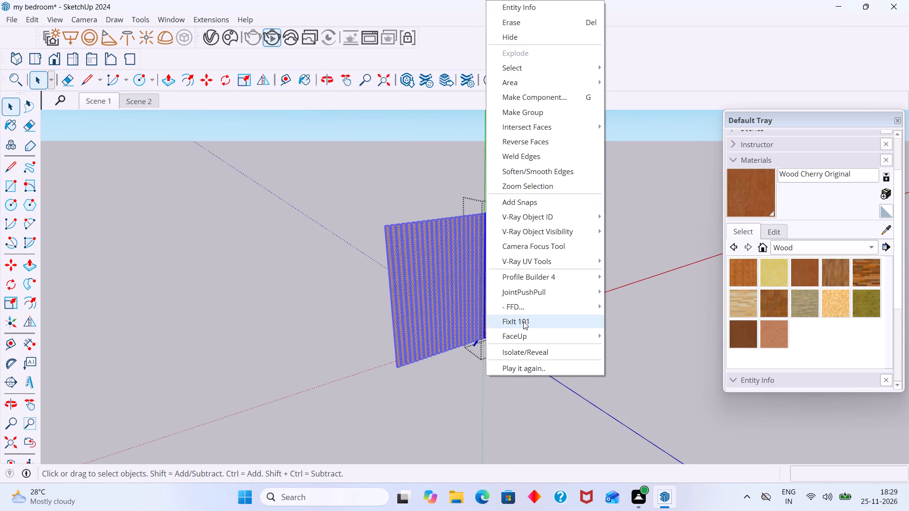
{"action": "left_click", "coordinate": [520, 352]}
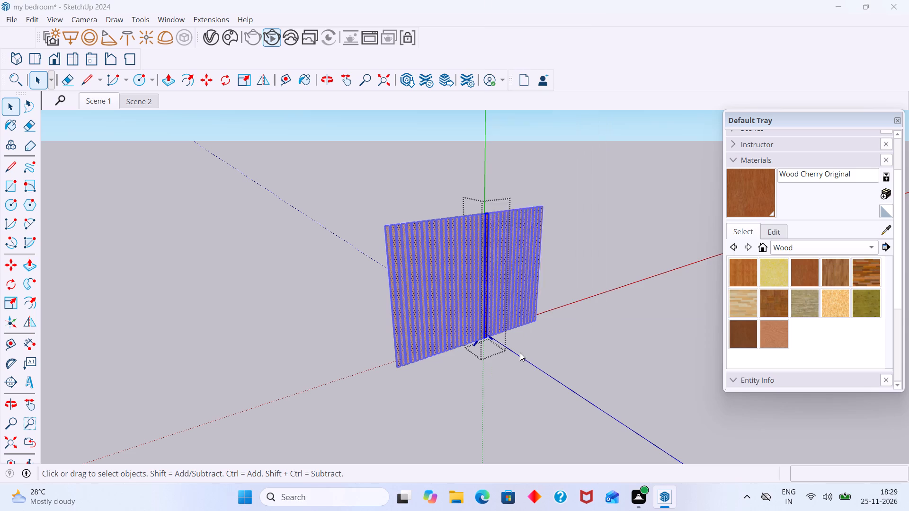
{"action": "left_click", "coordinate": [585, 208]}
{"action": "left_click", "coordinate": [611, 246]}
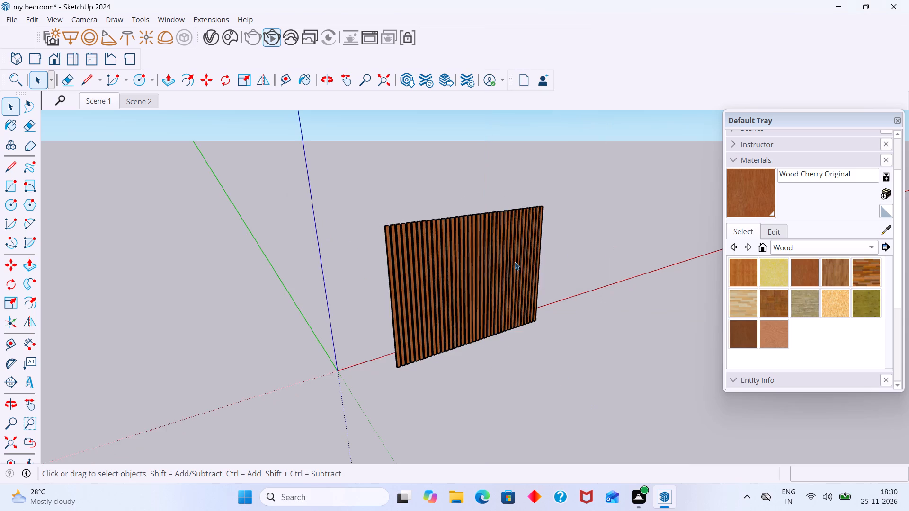
Use Isolate/Reveal on the end slat to bring back the hidden bedroom model, and show the full model extents.
{"action": "scroll", "coordinate": [418, 276], "scroll_direction": "up", "scroll_amount": 8}
{"action": "left_click", "coordinate": [372, 278]}
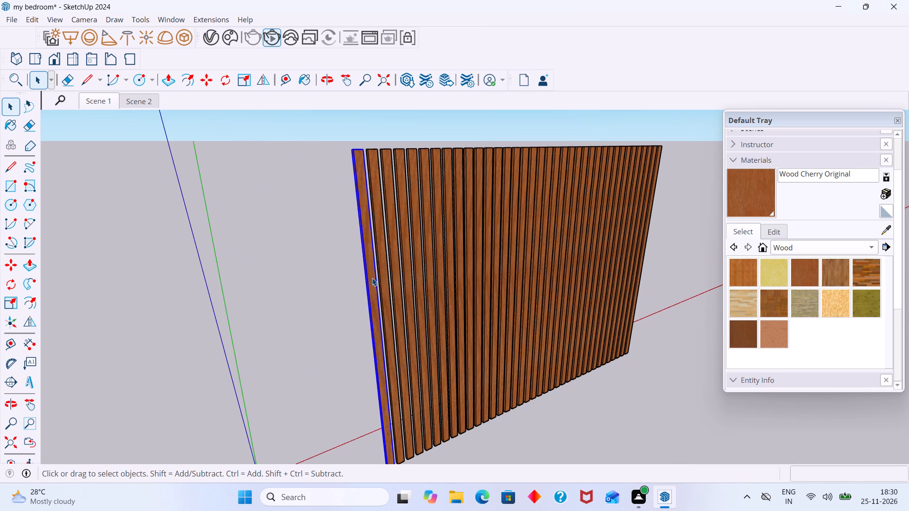
{"action": "right_click", "coordinate": [374, 281]}
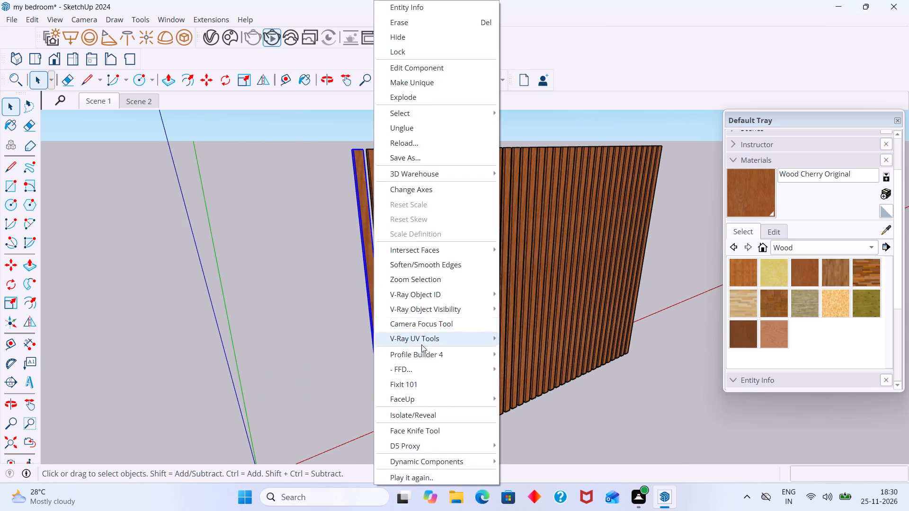
{"action": "left_click", "coordinate": [416, 414]}
{"action": "scroll", "coordinate": [411, 409], "scroll_direction": "down", "scroll_amount": 20}
{"action": "scroll", "coordinate": [411, 409], "scroll_direction": "down", "scroll_amount": 2}
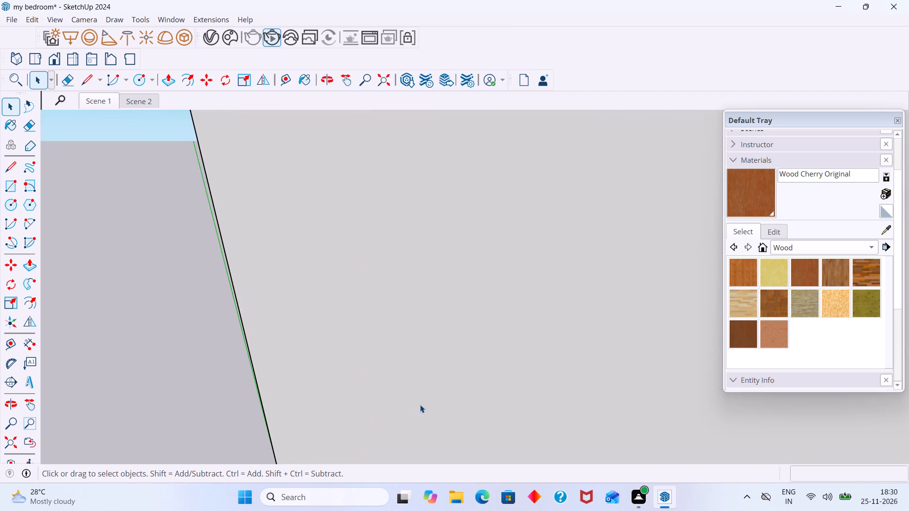
{"action": "left_click", "coordinate": [11, 444]}
{"action": "scroll", "coordinate": [321, 379], "scroll_direction": "down", "scroll_amount": 4}
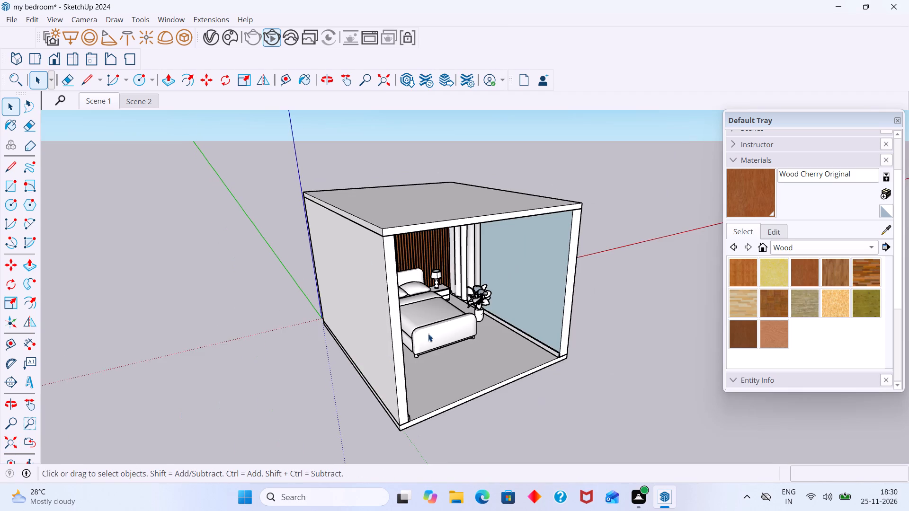
Examine the bedroom interior from several angles, covering the slatted panel, side walls, ceiling fixtures and furniture.
{"action": "middle_click_drag", "start_coordinate": [393, 288], "coordinate": [351, 248]}
{"action": "scroll", "coordinate": [402, 235], "scroll_direction": "up", "scroll_amount": 8}
{"action": "scroll", "coordinate": [360, 245], "scroll_direction": "down", "scroll_amount": 7}
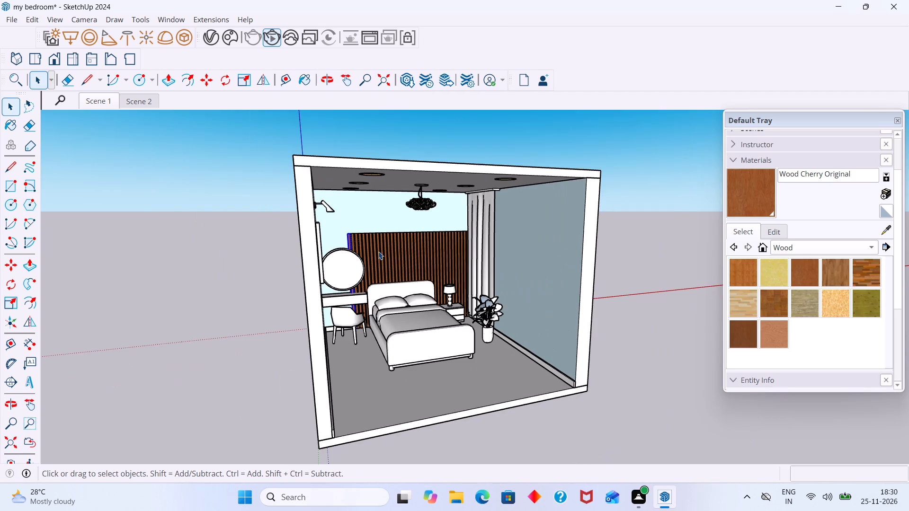
{"action": "left_click", "coordinate": [618, 241]}
{"action": "scroll", "coordinate": [336, 279], "scroll_direction": "up", "scroll_amount": 13}
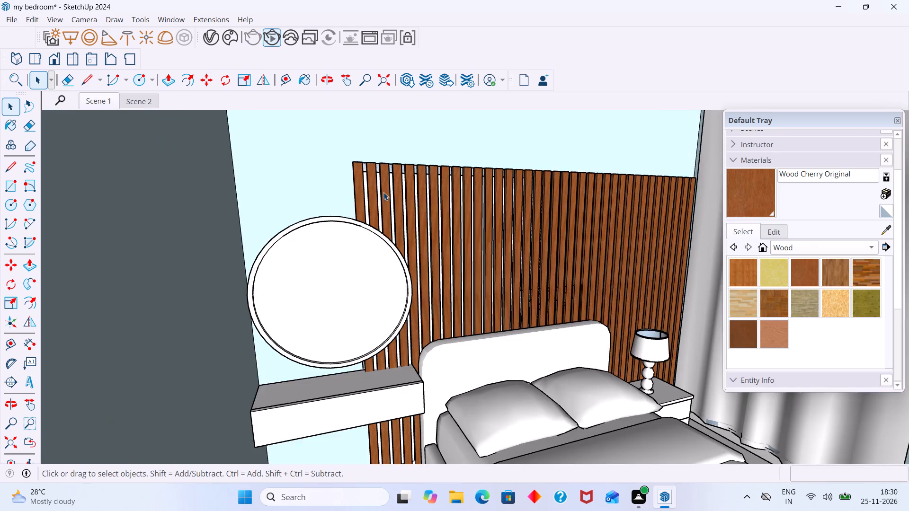
{"action": "middle_click_drag", "start_coordinate": [383, 192], "coordinate": [398, 237]}
{"action": "scroll", "coordinate": [402, 227], "scroll_direction": "up", "scroll_amount": 1}
{"action": "scroll", "coordinate": [402, 227], "scroll_direction": "down", "scroll_amount": 20}
{"action": "scroll", "coordinate": [402, 227], "scroll_direction": "down", "scroll_amount": 8}
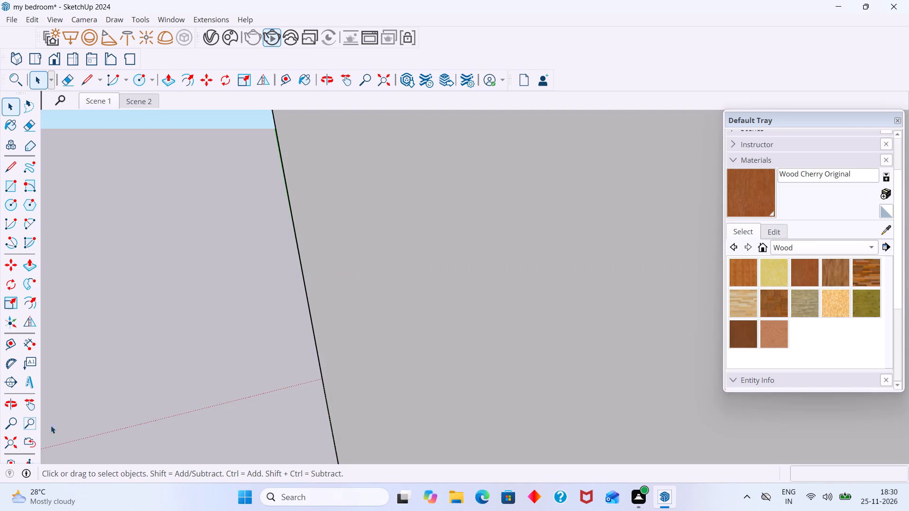
{"action": "left_click", "coordinate": [12, 442]}
{"action": "scroll", "coordinate": [127, 407], "scroll_direction": "down", "scroll_amount": 7}
{"action": "middle_click_drag", "start_coordinate": [266, 341], "coordinate": [215, 279]}
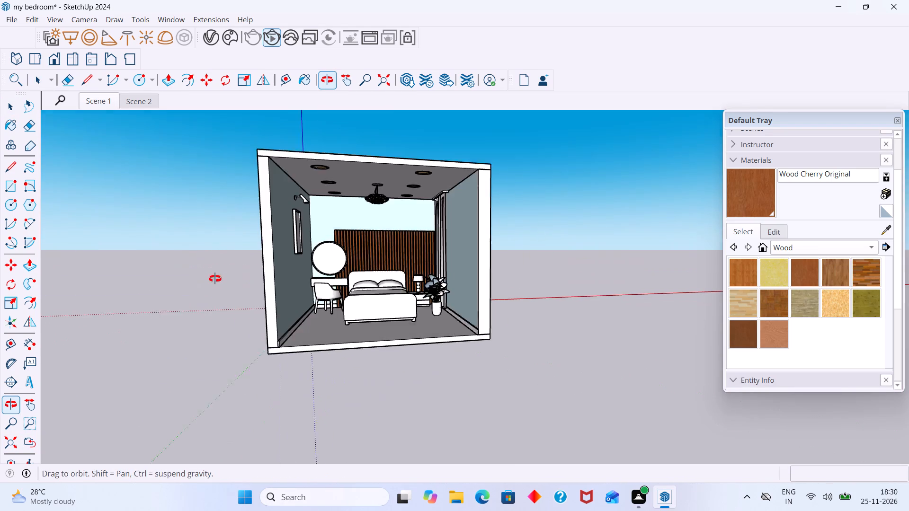
{"action": "middle_click_drag", "start_coordinate": [215, 279], "coordinate": [215, 279]}
{"action": "scroll", "coordinate": [332, 253], "scroll_direction": "up", "scroll_amount": 5}
{"action": "middle_click_drag", "start_coordinate": [299, 270], "coordinate": [146, 294]}
{"action": "scroll", "coordinate": [267, 242], "scroll_direction": "up", "scroll_amount": 14}
{"action": "scroll", "coordinate": [256, 234], "scroll_direction": "down", "scroll_amount": 9}
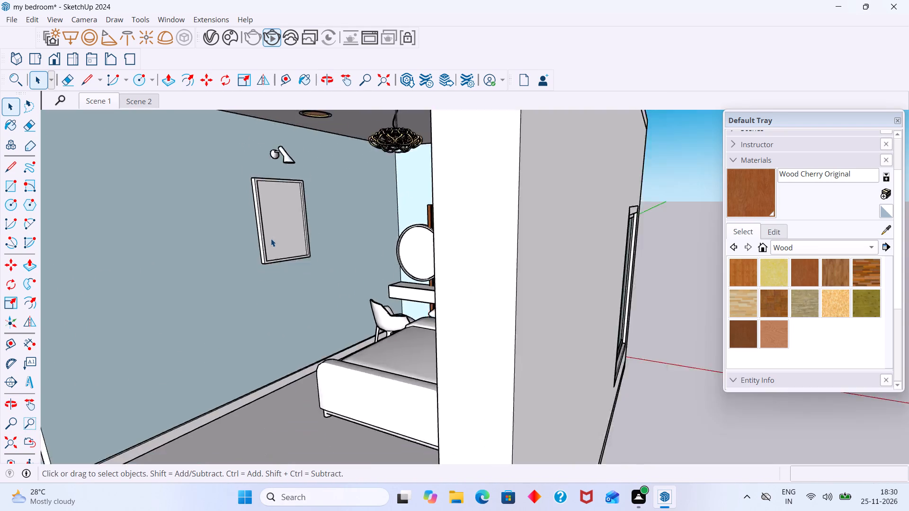
{"action": "scroll", "coordinate": [271, 238], "scroll_direction": "down", "scroll_amount": 15}
{"action": "middle_click_drag", "start_coordinate": [299, 265], "coordinate": [469, 218]}
{"action": "scroll", "coordinate": [359, 201], "scroll_direction": "up", "scroll_amount": 3}
{"action": "middle_click_drag", "start_coordinate": [338, 236], "coordinate": [340, 277]}
{"action": "scroll", "coordinate": [326, 253], "scroll_direction": "up", "scroll_amount": 1}
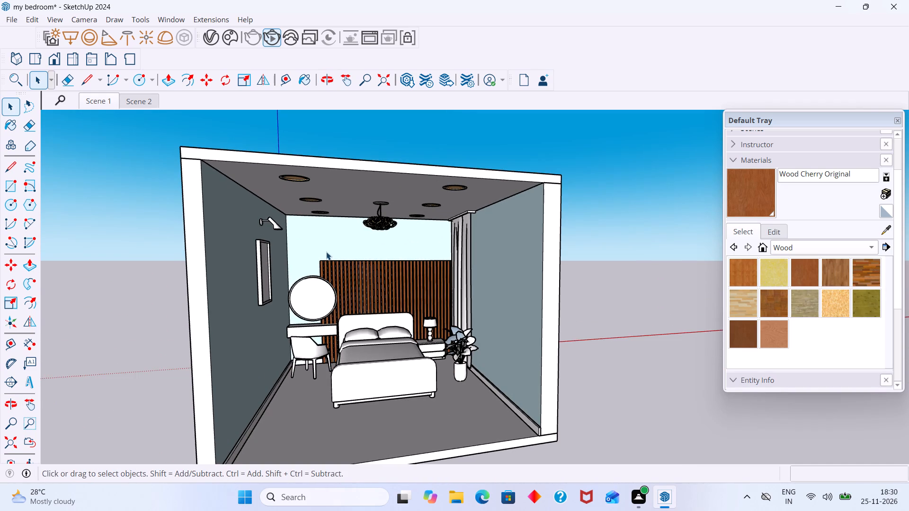
{"action": "scroll", "coordinate": [300, 349], "scroll_direction": "up", "scroll_amount": 13}
{"action": "scroll", "coordinate": [314, 293], "scroll_direction": "up", "scroll_amount": 4}
{"action": "middle_click_drag", "start_coordinate": [297, 334], "coordinate": [288, 357]}
{"action": "scroll", "coordinate": [293, 333], "scroll_direction": "down", "scroll_amount": 13}
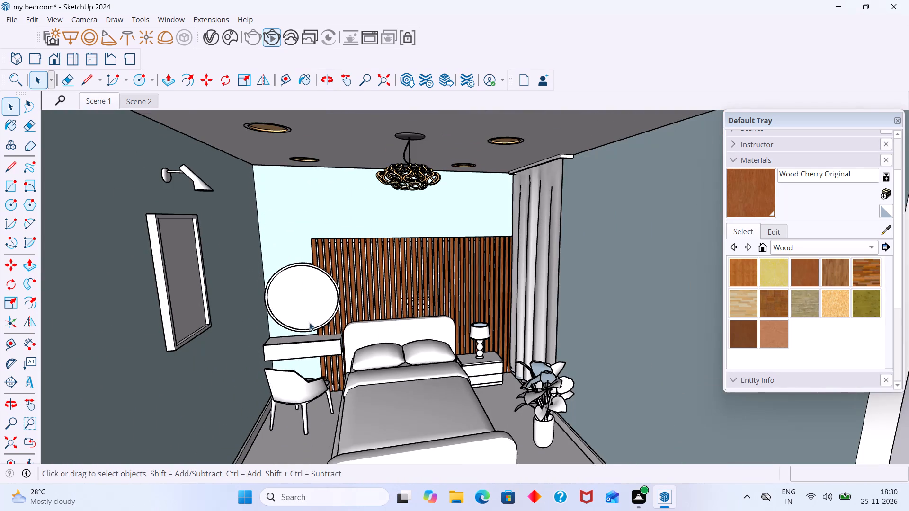
{"action": "middle_click_drag", "start_coordinate": [312, 314], "coordinate": [335, 329]}
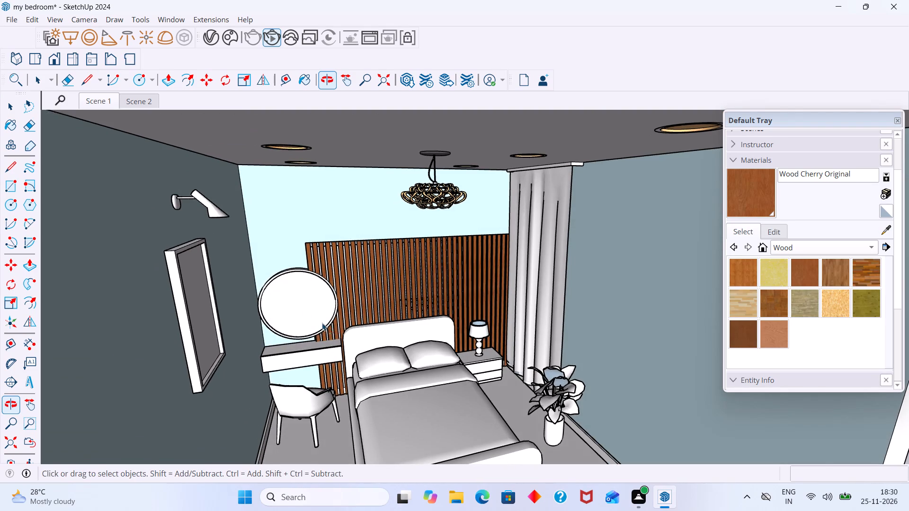
Select the round mirror above the dressing shelf and paint it with 0215 AP 9421 FABRIC PINK from Asian Paints Chromatics.
{"action": "scroll", "coordinate": [308, 316], "scroll_direction": "up", "scroll_amount": 8}
{"action": "double_click", "coordinate": [275, 309]}
{"action": "scroll", "coordinate": [298, 309], "scroll_direction": "up", "scroll_amount": 1}
{"action": "scroll", "coordinate": [298, 322], "scroll_direction": "down", "scroll_amount": 9}
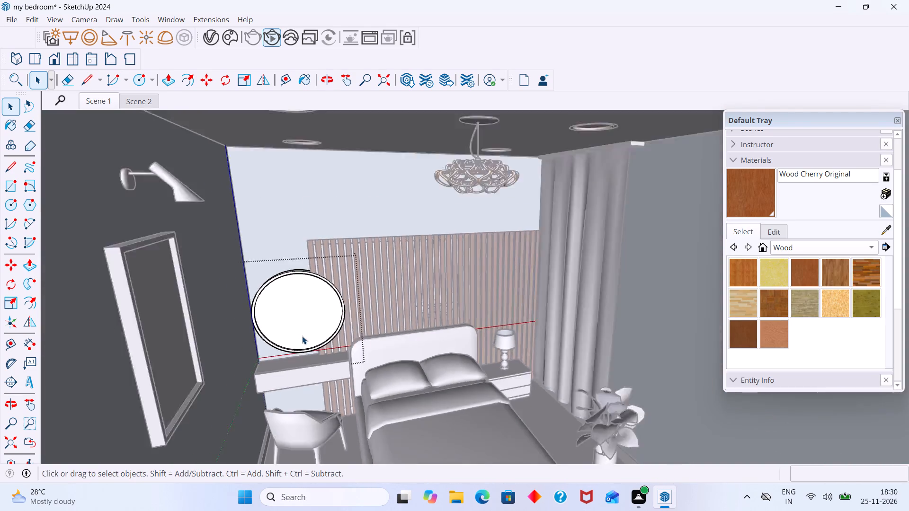
{"action": "scroll", "coordinate": [302, 336], "scroll_direction": "down", "scroll_amount": 11}
{"action": "left_click", "coordinate": [517, 283]}
{"action": "scroll", "coordinate": [349, 346], "scroll_direction": "up", "scroll_amount": 8}
{"action": "left_click", "coordinate": [263, 322]}
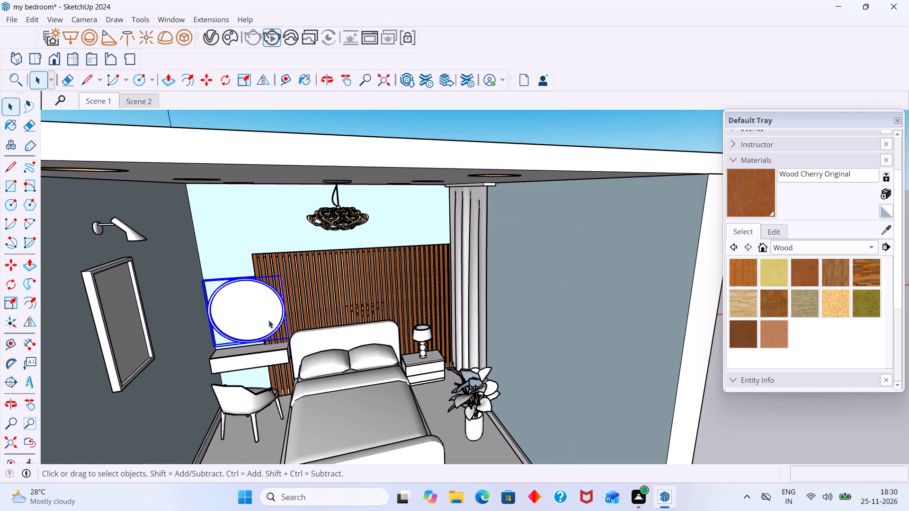
{"action": "left_click", "coordinate": [797, 253]}
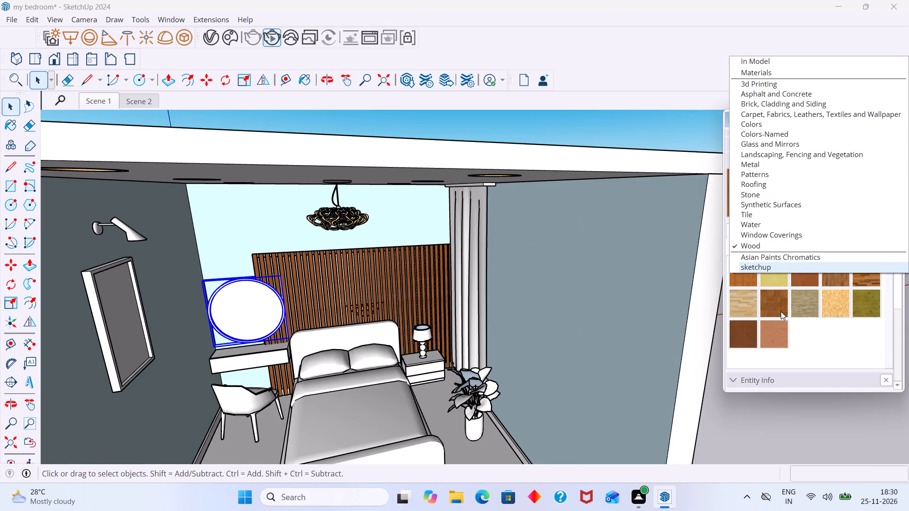
{"action": "left_click", "coordinate": [778, 261]}
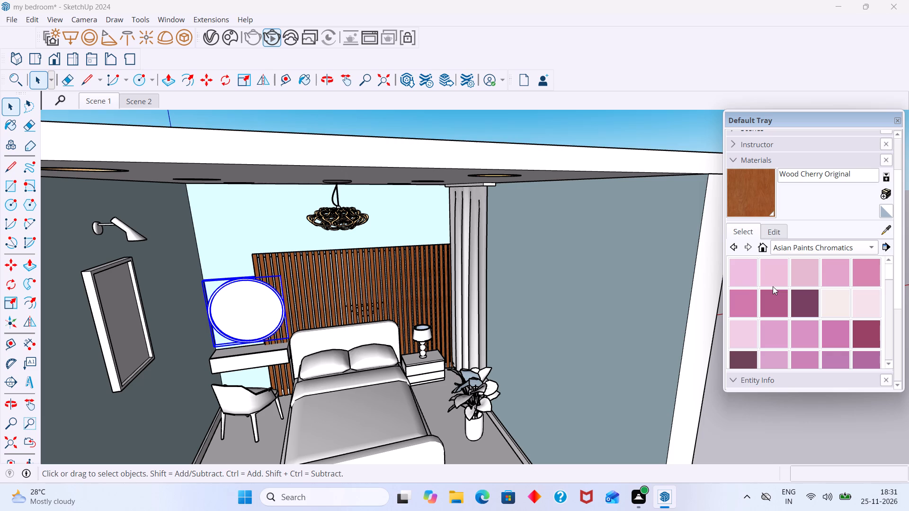
{"action": "scroll", "coordinate": [850, 342], "scroll_direction": "down", "scroll_amount": 2}
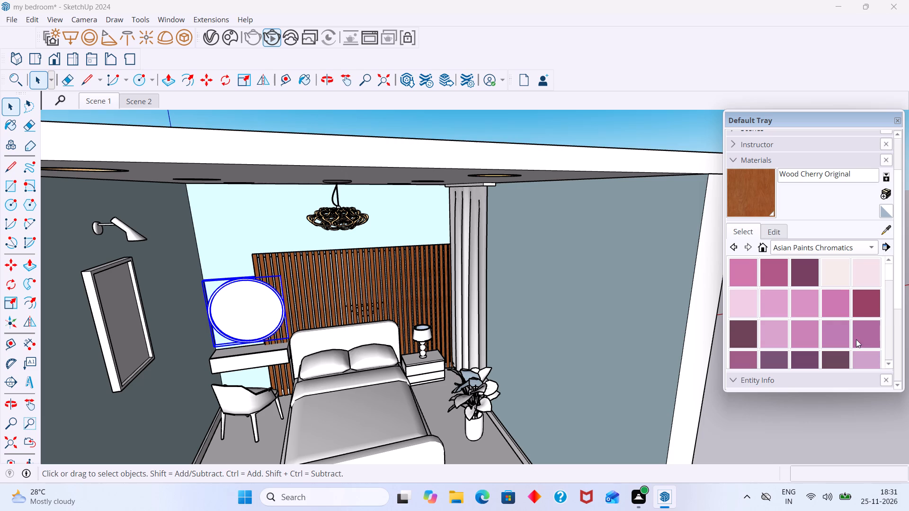
{"action": "left_click", "coordinate": [874, 304]}
{"action": "scroll", "coordinate": [308, 340], "scroll_direction": "up", "scroll_amount": 7}
{"action": "left_click", "coordinate": [252, 302]}
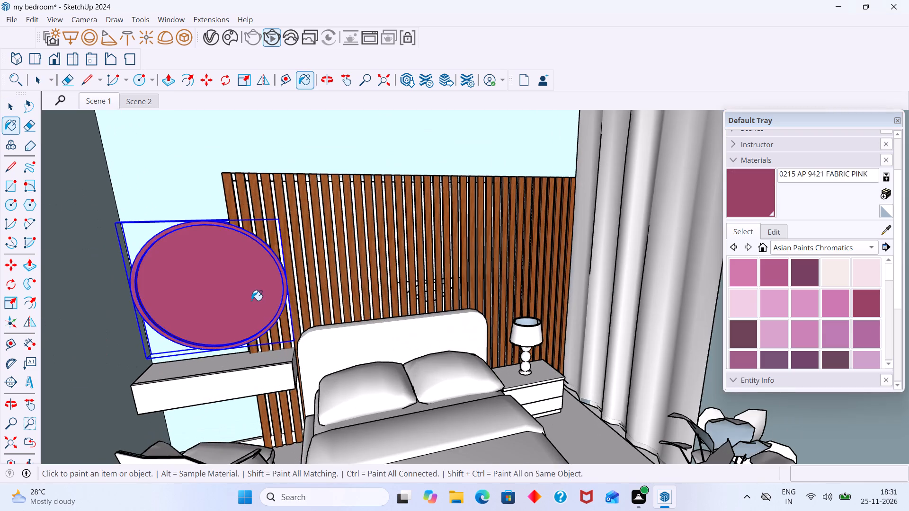
Deselect the round mirror and examine its new colour against the slatted panel and the rest of the room.
{"action": "scroll", "coordinate": [256, 301], "scroll_direction": "down", "scroll_amount": 6}
{"action": "scroll", "coordinate": [258, 303], "scroll_direction": "up", "scroll_amount": 11}
{"action": "middle_click_drag", "start_coordinate": [270, 293], "coordinate": [425, 310]}
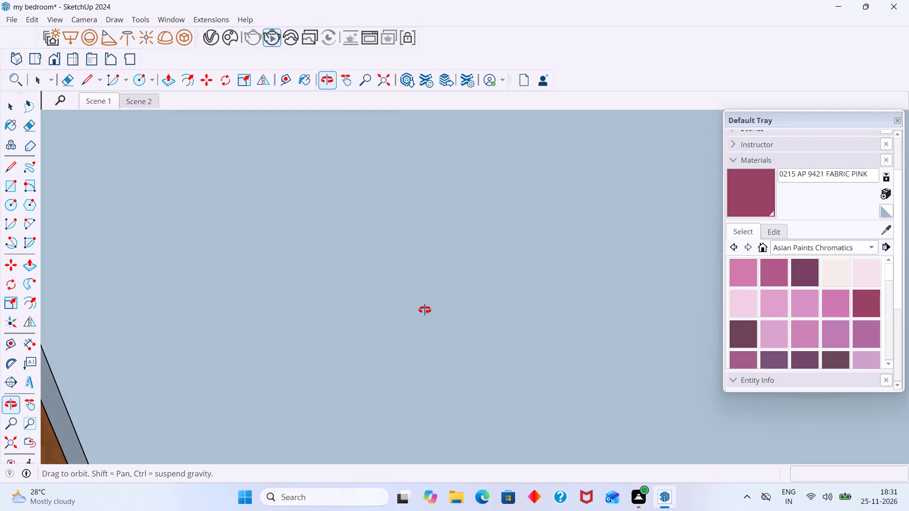
{"action": "middle_click_drag", "start_coordinate": [425, 310], "coordinate": [321, 301]}
{"action": "key", "text": "space"}
{"action": "scroll", "coordinate": [271, 298], "scroll_direction": "up", "scroll_amount": 5}
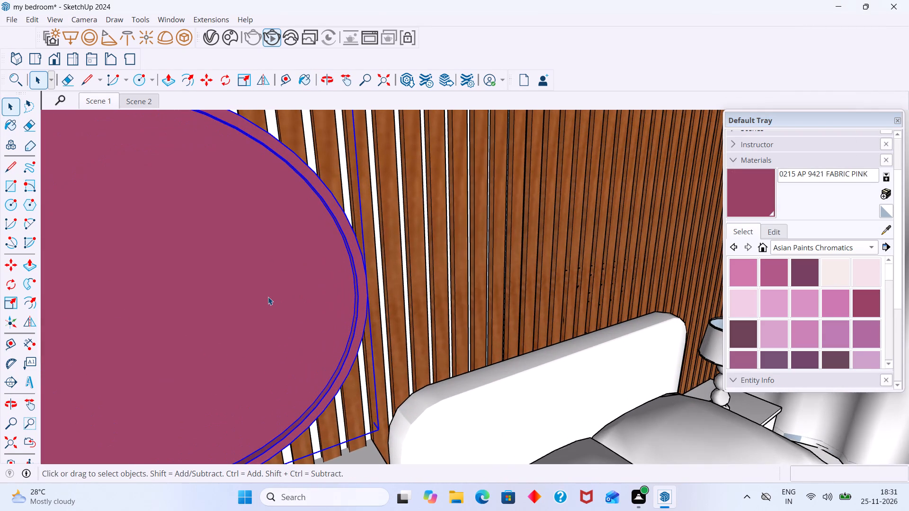
{"action": "scroll", "coordinate": [286, 294], "scroll_direction": "down", "scroll_amount": 16}
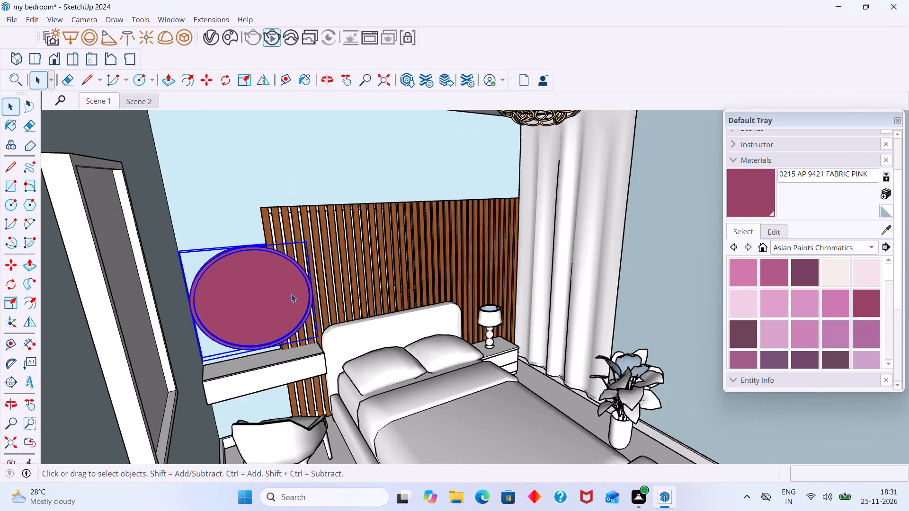
{"action": "scroll", "coordinate": [291, 294], "scroll_direction": "down", "scroll_amount": 11}
{"action": "left_click", "coordinate": [592, 211]}
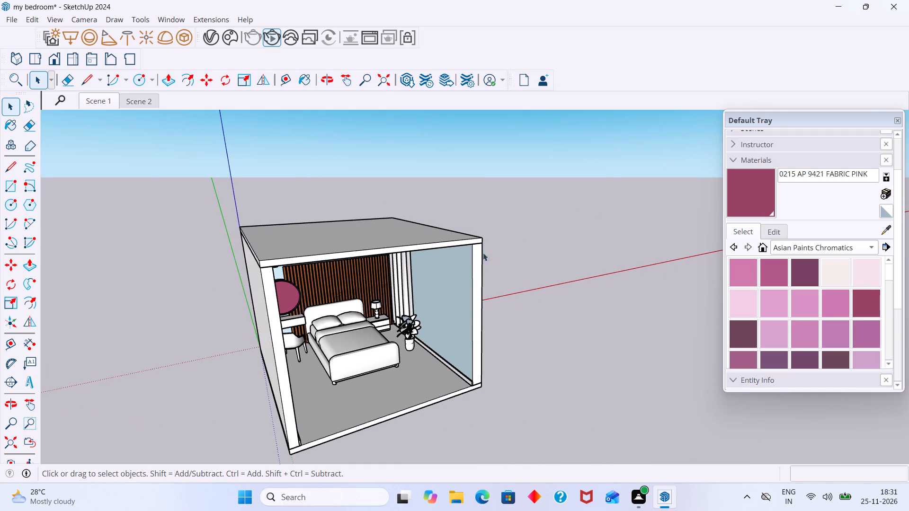
{"action": "middle_click_drag", "start_coordinate": [346, 296], "coordinate": [297, 281]}
{"action": "scroll", "coordinate": [301, 282], "scroll_direction": "up", "scroll_amount": 4}
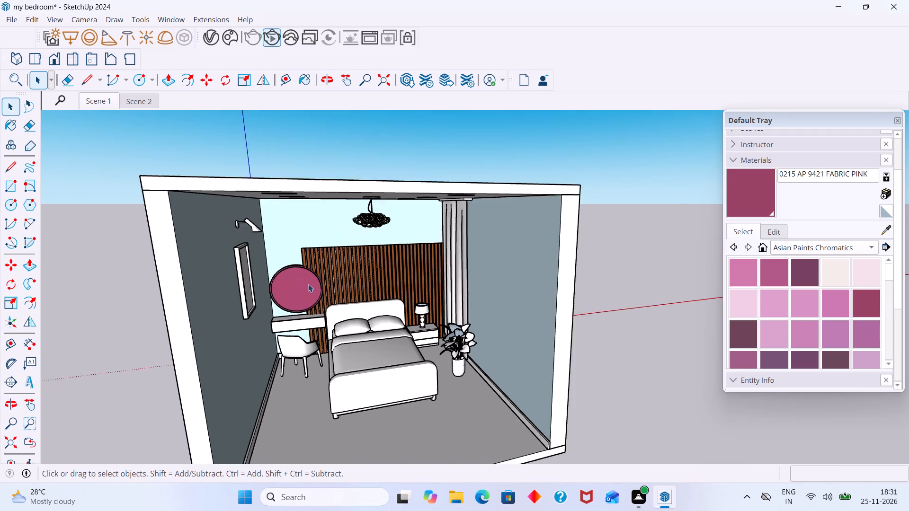
{"action": "scroll", "coordinate": [308, 284], "scroll_direction": "up", "scroll_amount": 4}
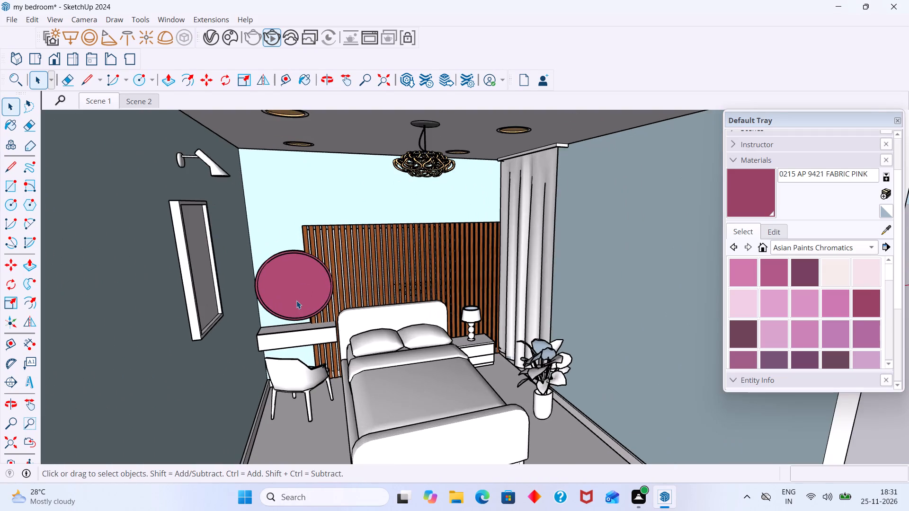
{"action": "scroll", "coordinate": [296, 300], "scroll_direction": "up", "scroll_amount": 1}
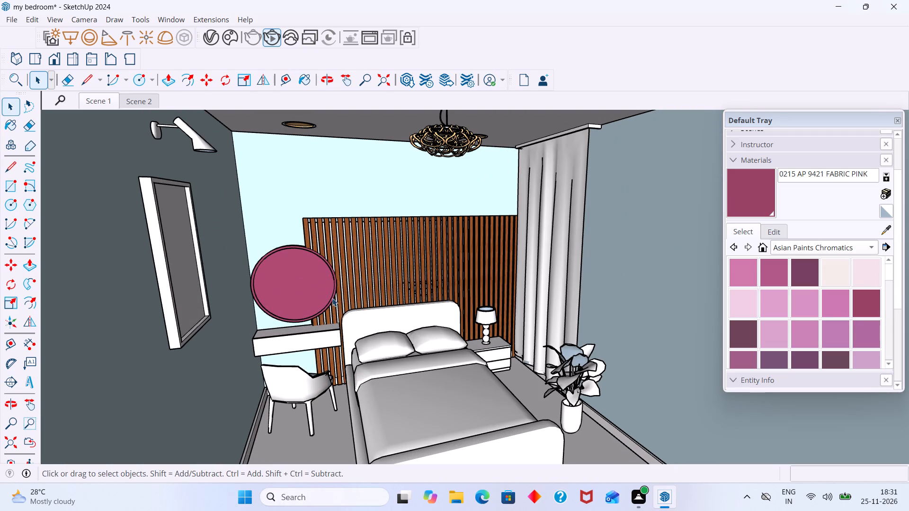
{"action": "scroll", "coordinate": [285, 291], "scroll_direction": "up", "scroll_amount": 5}
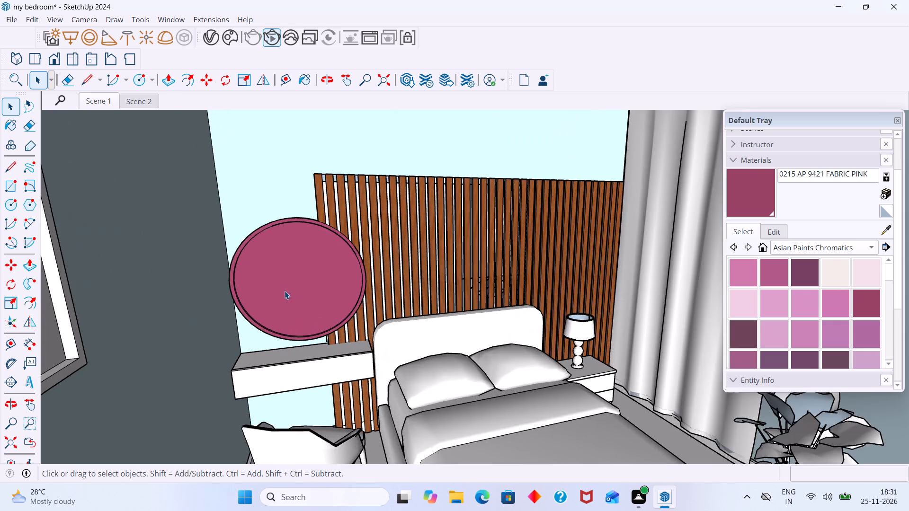
{"action": "scroll", "coordinate": [285, 291], "scroll_direction": "up", "scroll_amount": 5}
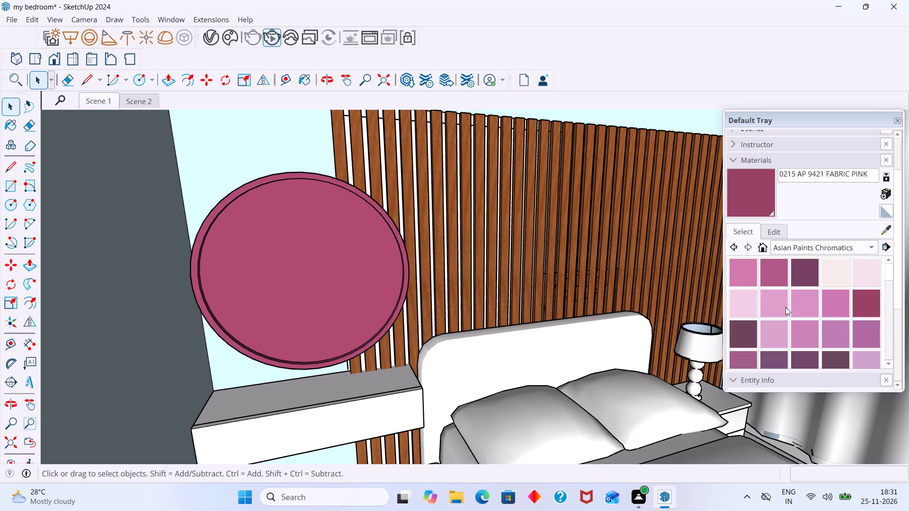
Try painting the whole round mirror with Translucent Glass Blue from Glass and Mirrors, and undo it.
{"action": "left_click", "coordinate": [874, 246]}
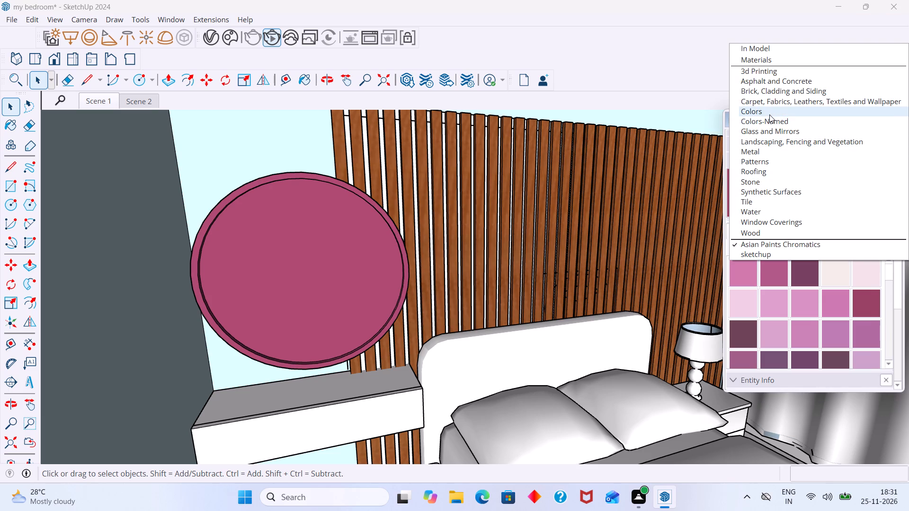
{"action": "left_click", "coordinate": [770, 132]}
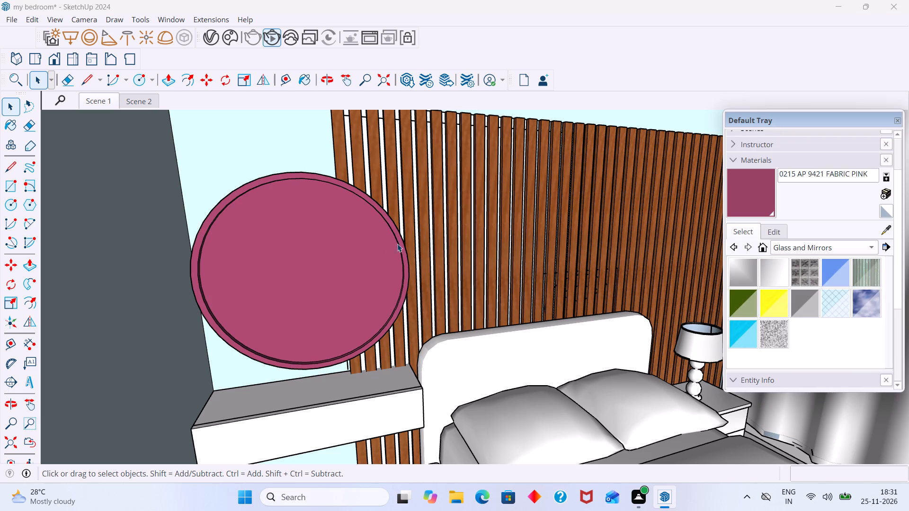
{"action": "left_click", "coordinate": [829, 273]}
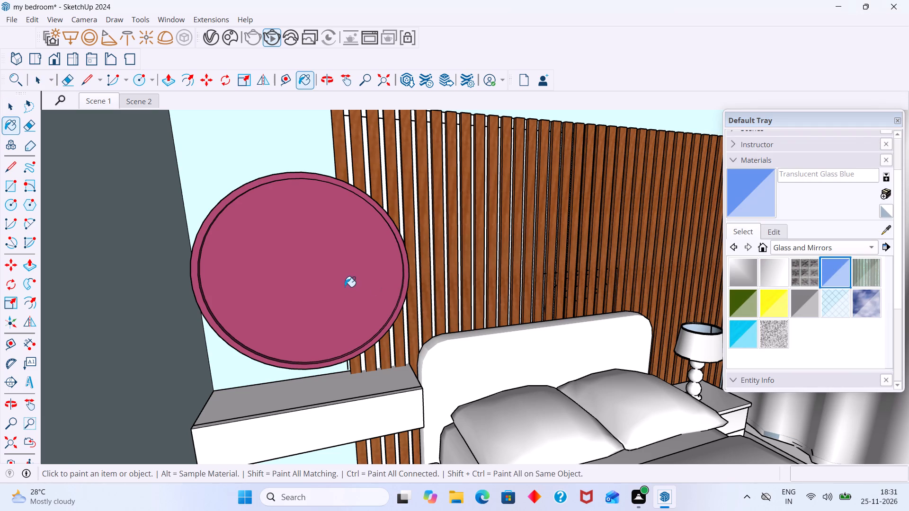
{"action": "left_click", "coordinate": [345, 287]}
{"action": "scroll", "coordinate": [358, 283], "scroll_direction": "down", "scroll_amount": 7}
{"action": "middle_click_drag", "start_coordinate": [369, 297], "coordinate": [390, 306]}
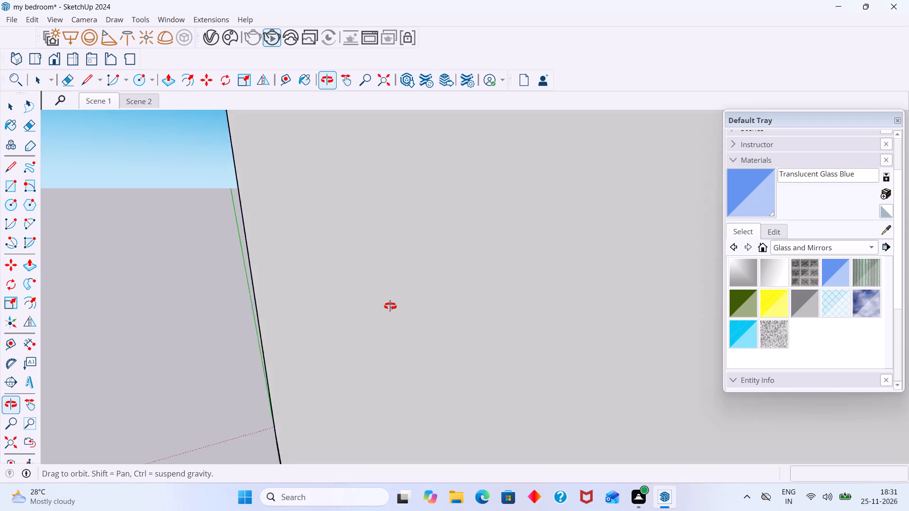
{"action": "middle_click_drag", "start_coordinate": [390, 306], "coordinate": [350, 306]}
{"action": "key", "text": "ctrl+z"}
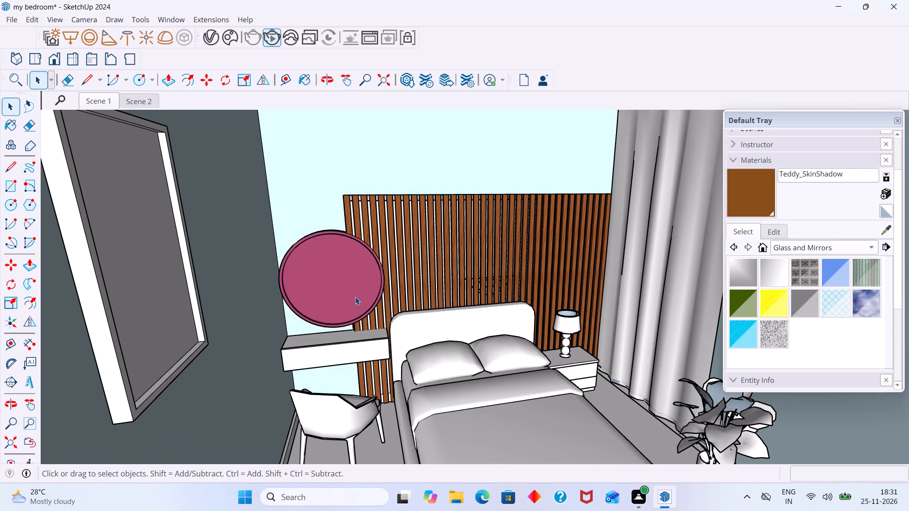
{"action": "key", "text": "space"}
Open the round mirror for editing, paint only its inner face with Mirror 01, and leave its editing mode.
{"action": "scroll", "coordinate": [332, 294], "scroll_direction": "up", "scroll_amount": 10}
{"action": "scroll", "coordinate": [345, 281], "scroll_direction": "down", "scroll_amount": 4}
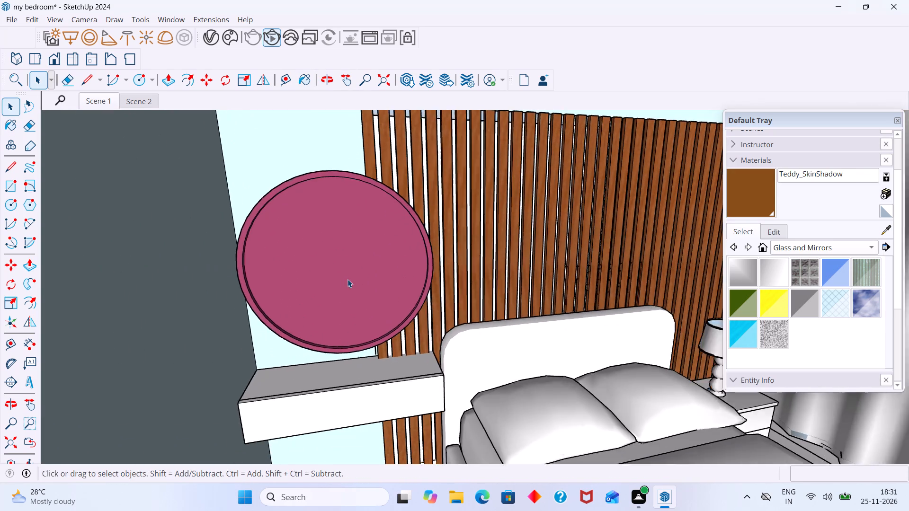
{"action": "scroll", "coordinate": [348, 279], "scroll_direction": "down", "scroll_amount": 1}
{"action": "middle_click_drag", "start_coordinate": [347, 279], "coordinate": [287, 302]}
{"action": "scroll", "coordinate": [341, 271], "scroll_direction": "up", "scroll_amount": 5}
{"action": "left_click", "coordinate": [343, 263]}
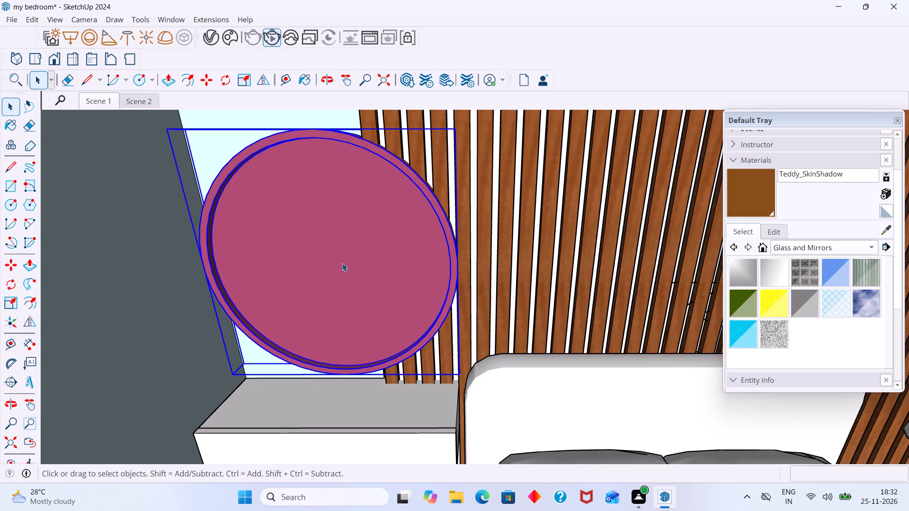
{"action": "double_click", "coordinate": [342, 263]}
{"action": "left_click", "coordinate": [346, 265]}
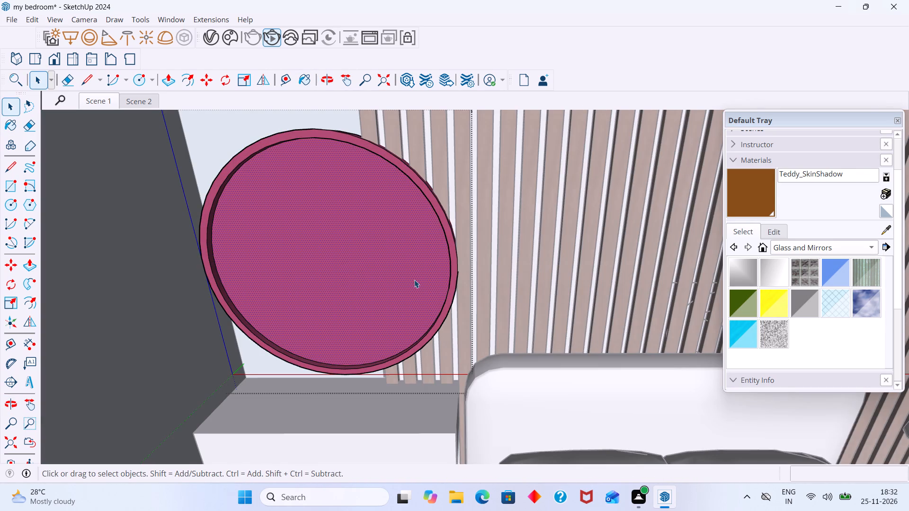
{"action": "left_click", "coordinate": [741, 273]}
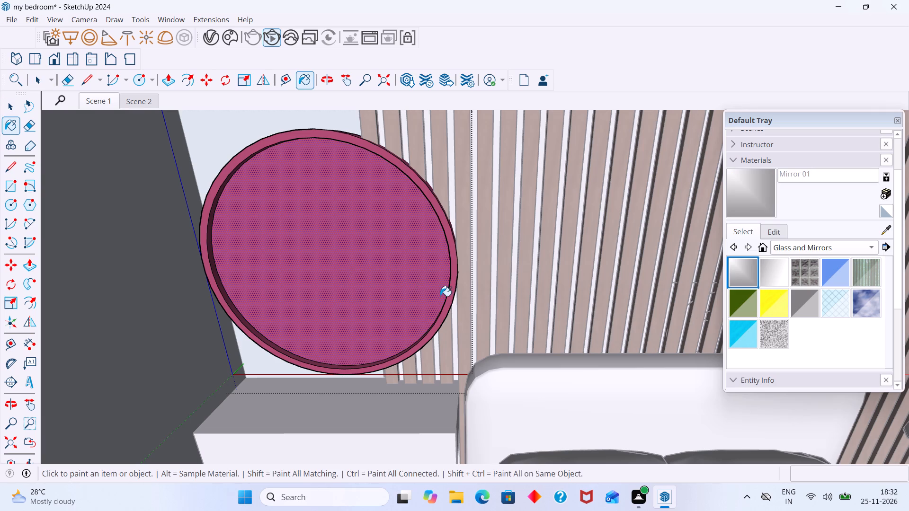
{"action": "left_click", "coordinate": [391, 296]}
{"action": "key", "text": "space"}
{"action": "scroll", "coordinate": [395, 295], "scroll_direction": "down", "scroll_amount": 8}
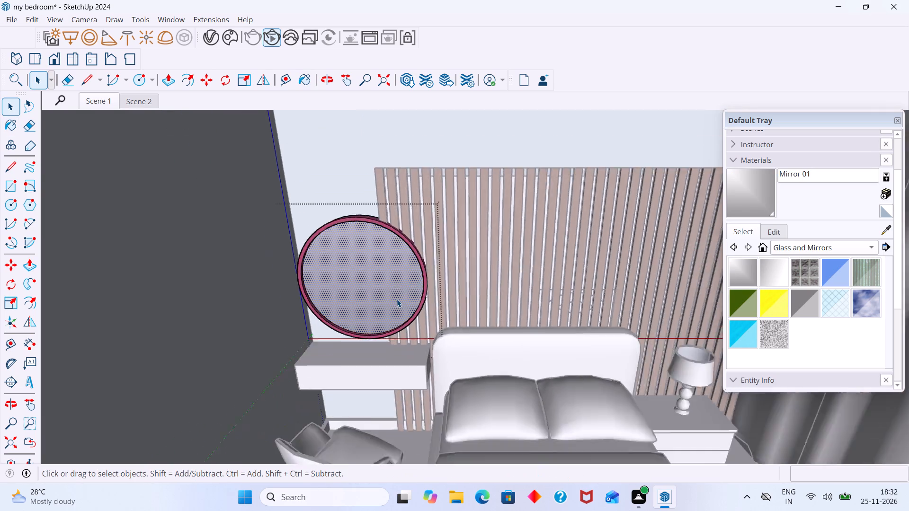
{"action": "scroll", "coordinate": [397, 299], "scroll_direction": "down", "scroll_amount": 14}
{"action": "left_click", "coordinate": [543, 212]}
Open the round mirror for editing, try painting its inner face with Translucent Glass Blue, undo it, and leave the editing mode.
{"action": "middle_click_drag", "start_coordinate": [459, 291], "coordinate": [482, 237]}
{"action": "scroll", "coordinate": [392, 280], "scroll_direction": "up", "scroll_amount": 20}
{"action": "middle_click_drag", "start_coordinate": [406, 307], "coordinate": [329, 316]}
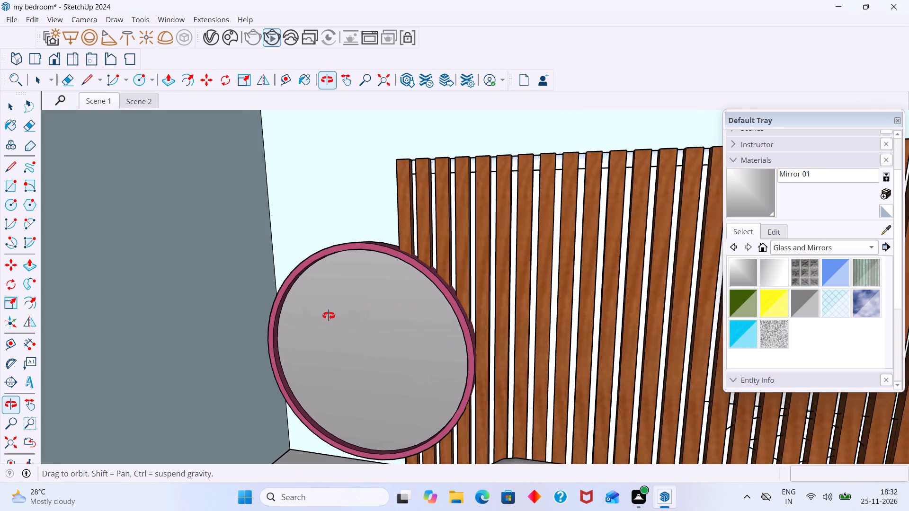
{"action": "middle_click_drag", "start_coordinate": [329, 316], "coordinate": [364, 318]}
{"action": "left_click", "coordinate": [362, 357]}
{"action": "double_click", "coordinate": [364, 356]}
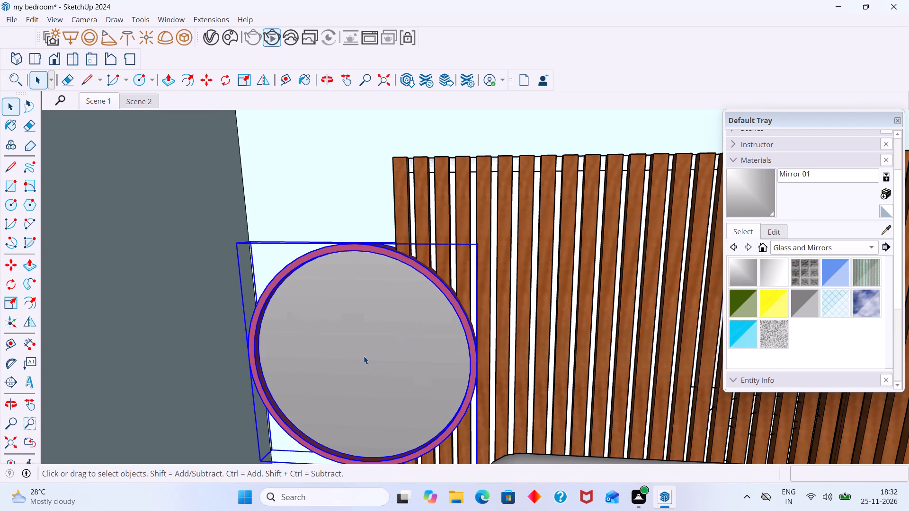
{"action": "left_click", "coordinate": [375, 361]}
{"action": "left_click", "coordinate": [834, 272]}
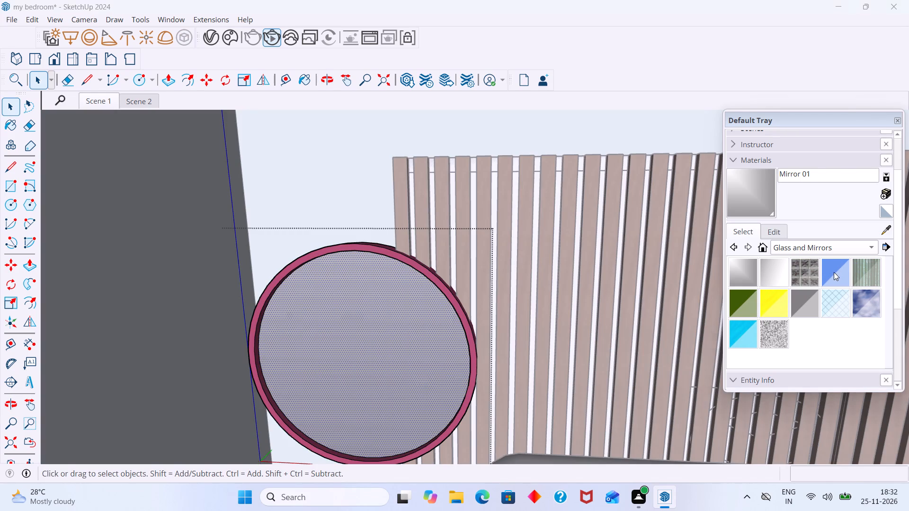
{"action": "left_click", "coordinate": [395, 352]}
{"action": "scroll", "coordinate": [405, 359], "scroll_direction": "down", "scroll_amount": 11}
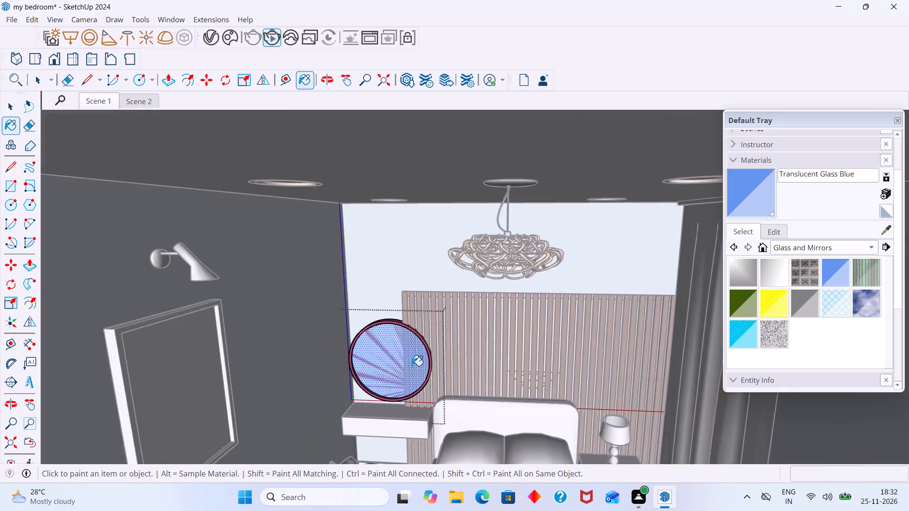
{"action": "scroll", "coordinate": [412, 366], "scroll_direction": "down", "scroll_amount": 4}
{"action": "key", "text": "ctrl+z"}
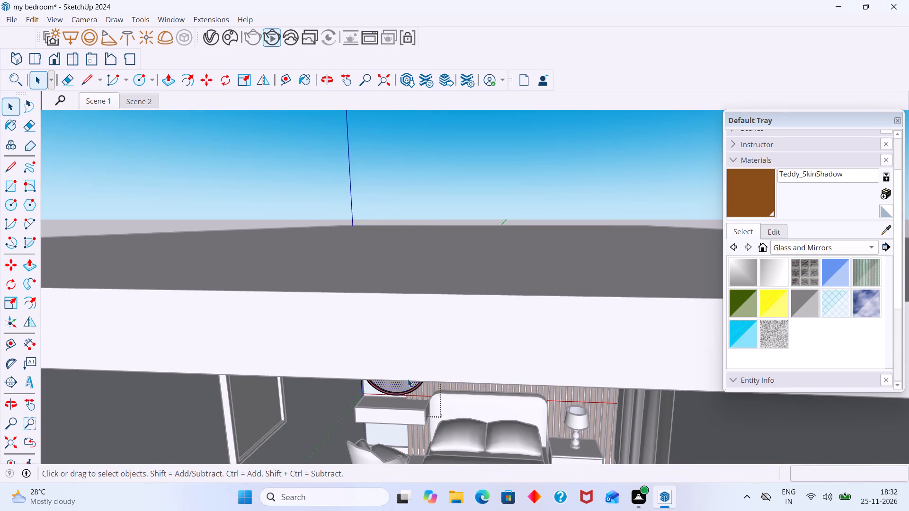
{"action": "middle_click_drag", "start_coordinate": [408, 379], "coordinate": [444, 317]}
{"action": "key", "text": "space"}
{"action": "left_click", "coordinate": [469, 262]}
Examine the round mirror up close and within the whole bedroom, against the slatted panel, walls and furnishings.
{"action": "scroll", "coordinate": [461, 265], "scroll_direction": "down", "scroll_amount": 16}
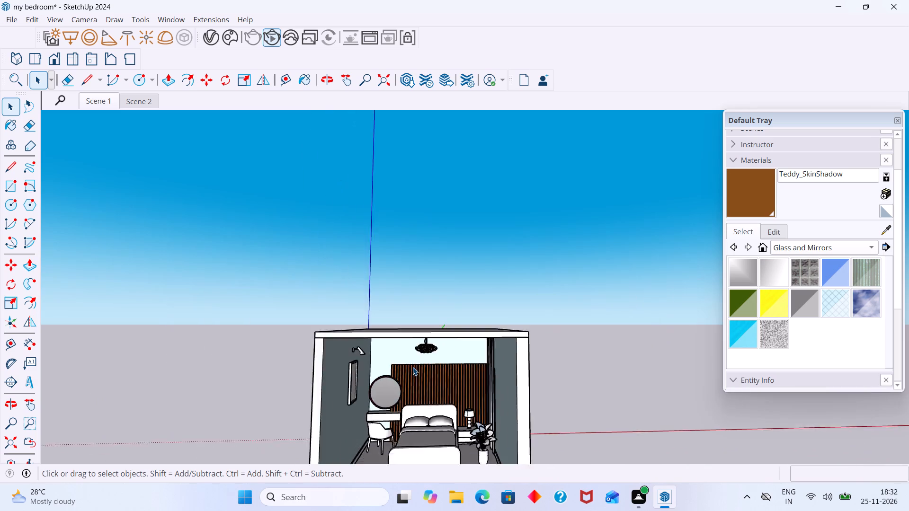
{"action": "scroll", "coordinate": [413, 367], "scroll_direction": "down", "scroll_amount": 2}
{"action": "middle_click_drag", "start_coordinate": [408, 405], "coordinate": [385, 416]}
{"action": "scroll", "coordinate": [394, 382], "scroll_direction": "up", "scroll_amount": 17}
{"action": "scroll", "coordinate": [390, 379], "scroll_direction": "down", "scroll_amount": 3}
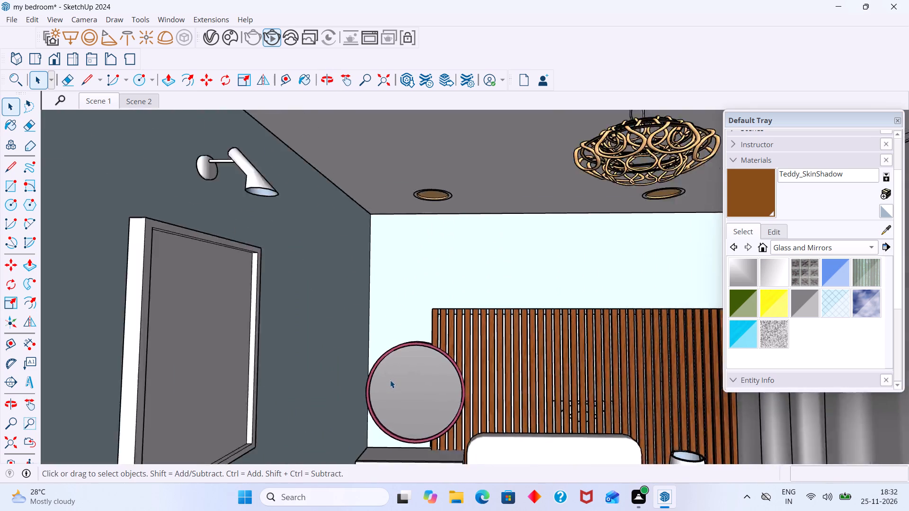
{"action": "scroll", "coordinate": [390, 380], "scroll_direction": "down", "scroll_amount": 9}
{"action": "middle_click_drag", "start_coordinate": [410, 382], "coordinate": [395, 312]}
{"action": "middle_click_drag", "start_coordinate": [396, 326], "coordinate": [395, 362]}
{"action": "scroll", "coordinate": [398, 309], "scroll_direction": "up", "scroll_amount": 3}
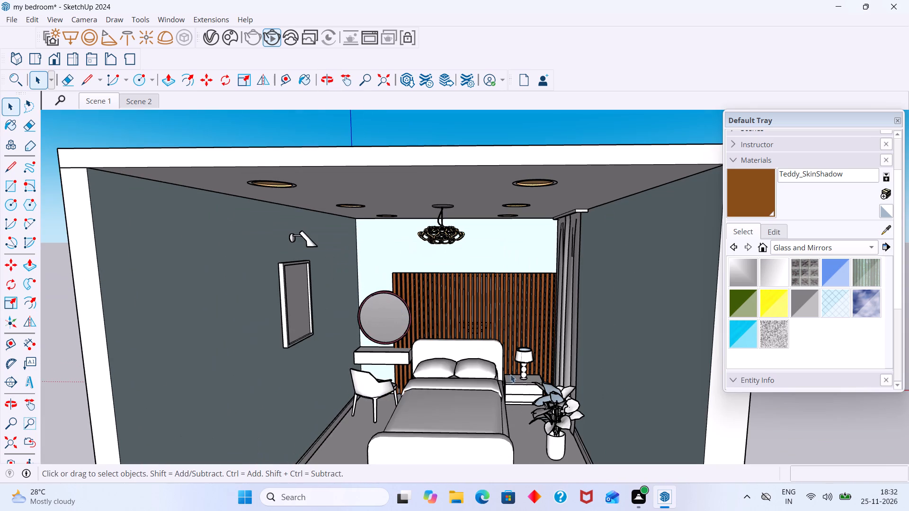
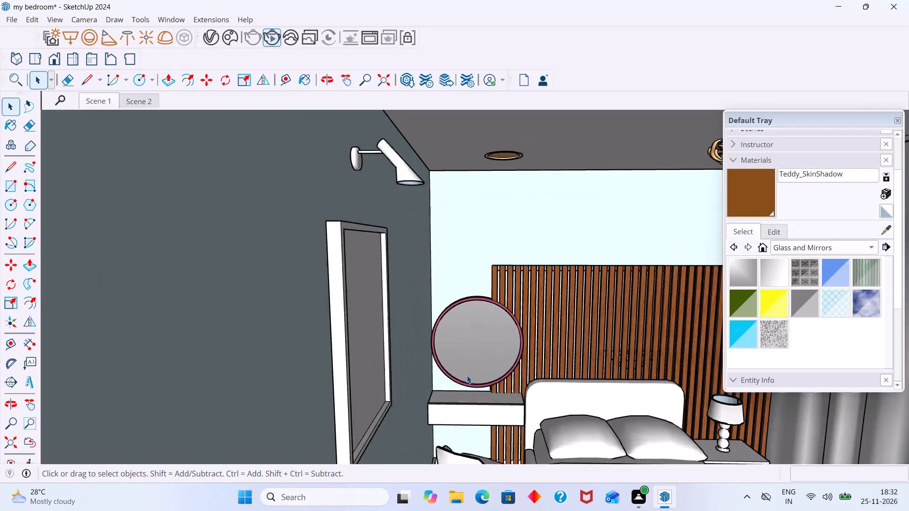
Undo the last edit of the round mirror and leave its reopened editing mode.
{"action": "middle_click_drag", "start_coordinate": [414, 352], "coordinate": [476, 369]}
{"action": "scroll", "coordinate": [371, 355], "scroll_direction": "up", "scroll_amount": 1}
{"action": "scroll", "coordinate": [477, 368], "scroll_direction": "down", "scroll_amount": 20}
{"action": "scroll", "coordinate": [477, 368], "scroll_direction": "down", "scroll_amount": 5}
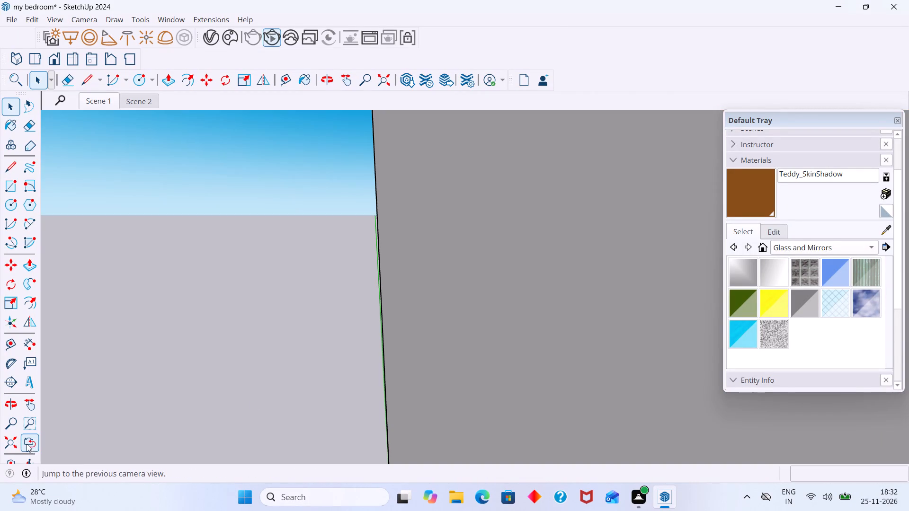
{"action": "left_click", "coordinate": [8, 446]}
{"action": "scroll", "coordinate": [134, 414], "scroll_direction": "down", "scroll_amount": 9}
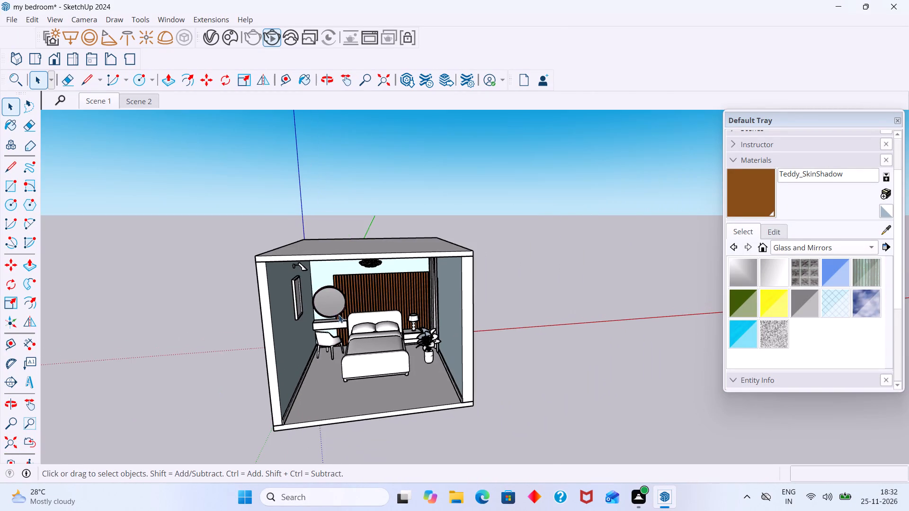
{"action": "scroll", "coordinate": [327, 302], "scroll_direction": "up", "scroll_amount": 14}
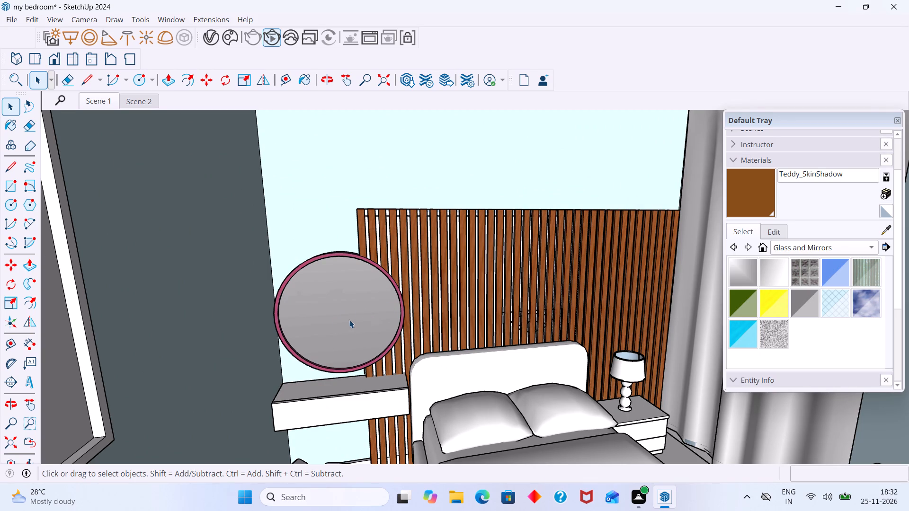
{"action": "key", "text": "ctrl+z"}
{"action": "scroll", "coordinate": [340, 323], "scroll_direction": "down", "scroll_amount": 17}
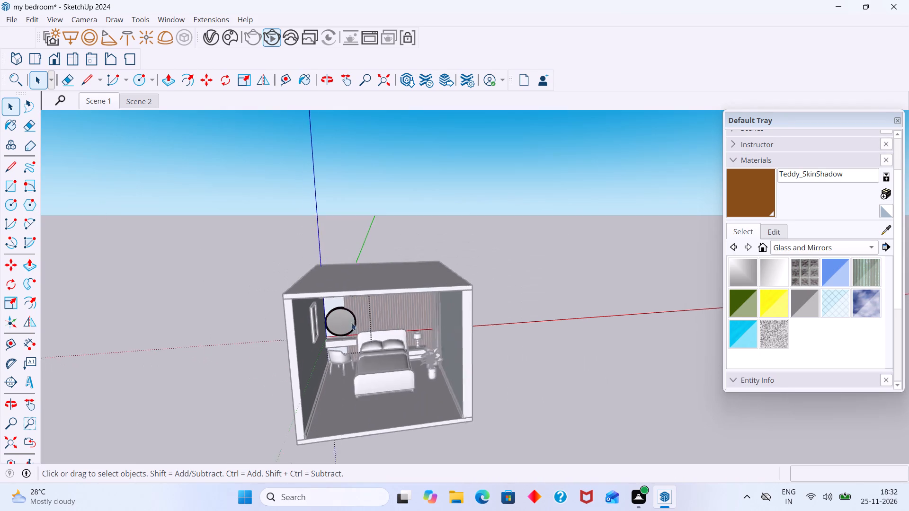
{"action": "left_click", "coordinate": [535, 257]}
Undo the Mirror 01 painting of the round mirror's inner face and leave the mirror's editing mode.
{"action": "scroll", "coordinate": [362, 301], "scroll_direction": "up", "scroll_amount": 3}
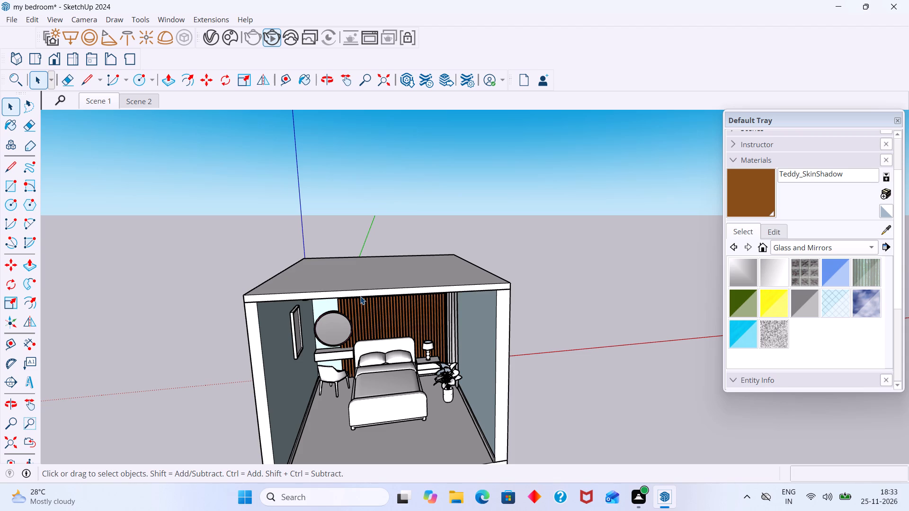
{"action": "middle_click_drag", "start_coordinate": [329, 329], "coordinate": [322, 312]}
{"action": "scroll", "coordinate": [324, 313], "scroll_direction": "up", "scroll_amount": 5}
{"action": "middle_click_drag", "start_coordinate": [332, 335], "coordinate": [333, 295], "text": "shift"}
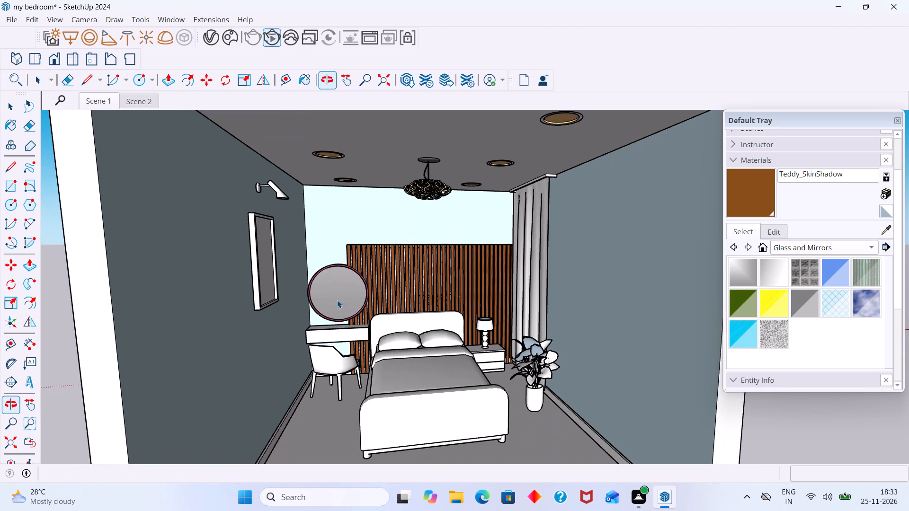
{"action": "middle_click_drag", "start_coordinate": [337, 303], "coordinate": [337, 309]}
{"action": "scroll", "coordinate": [337, 309], "scroll_direction": "down", "scroll_amount": 7}
{"action": "scroll", "coordinate": [341, 300], "scroll_direction": "up", "scroll_amount": 10}
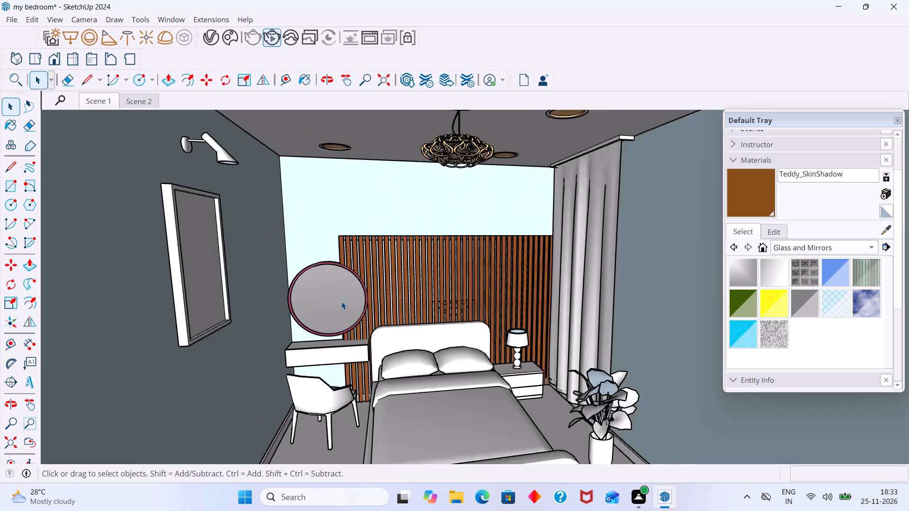
{"action": "scroll", "coordinate": [341, 301], "scroll_direction": "up", "scroll_amount": 11}
{"action": "scroll", "coordinate": [323, 300], "scroll_direction": "down", "scroll_amount": 10}
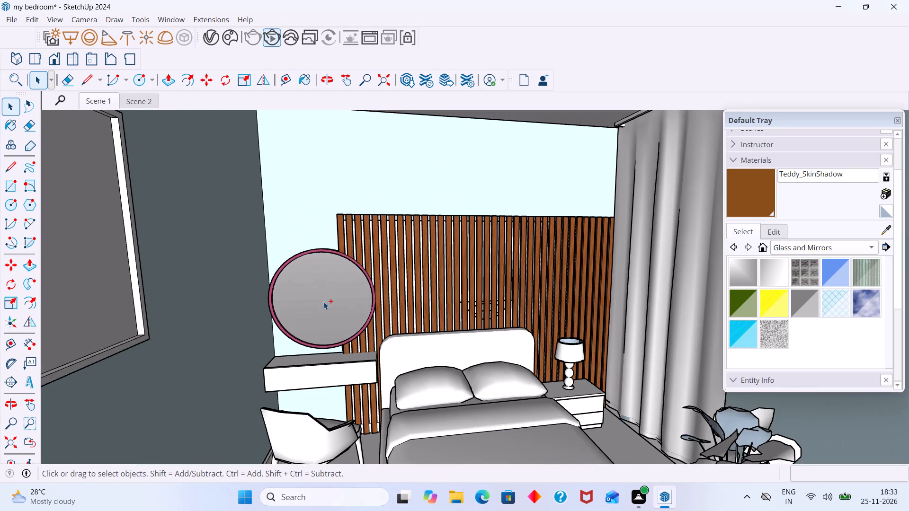
{"action": "key", "text": "ctrl+z"}
{"action": "key", "text": "ctrl+z"}
{"action": "key", "text": "ctrl+z"}
{"action": "key", "text": "ctrl+z"}
{"action": "scroll", "coordinate": [326, 301], "scroll_direction": "down", "scroll_amount": 7}
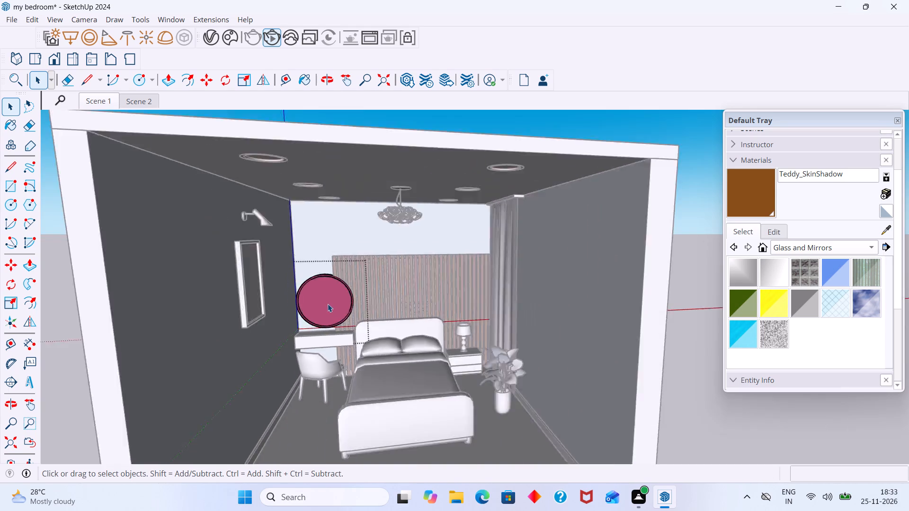
{"action": "scroll", "coordinate": [328, 304], "scroll_direction": "down", "scroll_amount": 9}
{"action": "left_click", "coordinate": [459, 242]}
{"action": "scroll", "coordinate": [348, 293], "scroll_direction": "up", "scroll_amount": 10}
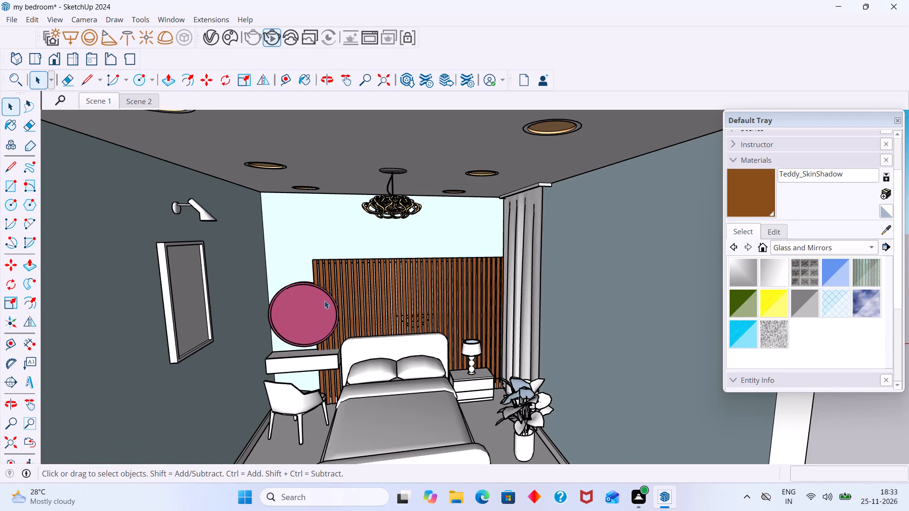
Undo two further edits in the bedroom model and check the round mirror against the slatted panel.
{"action": "key", "text": "ctrl+z"}
{"action": "key", "text": "ctrl+z"}
{"action": "scroll", "coordinate": [319, 305], "scroll_direction": "up", "scroll_amount": 1}
{"action": "scroll", "coordinate": [319, 305], "scroll_direction": "down", "scroll_amount": 10}
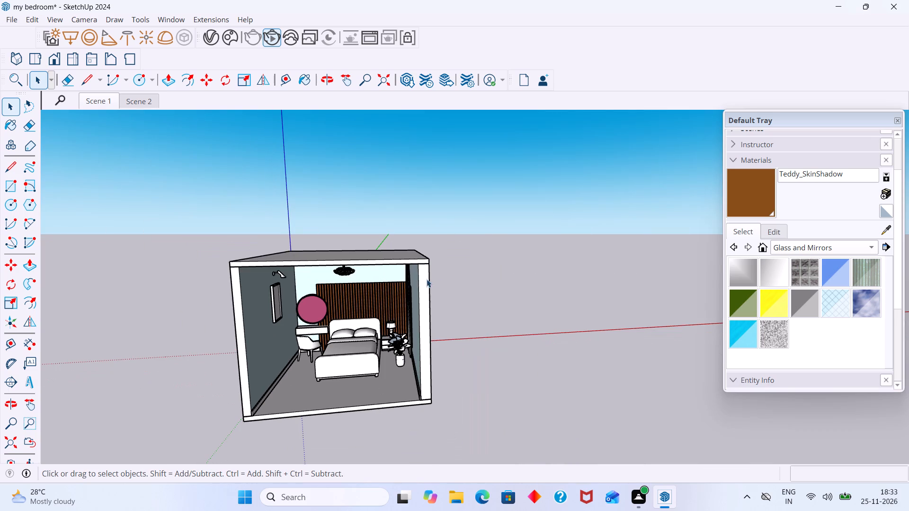
{"action": "left_click", "coordinate": [480, 270]}
{"action": "scroll", "coordinate": [318, 299], "scroll_direction": "up", "scroll_amount": 16}
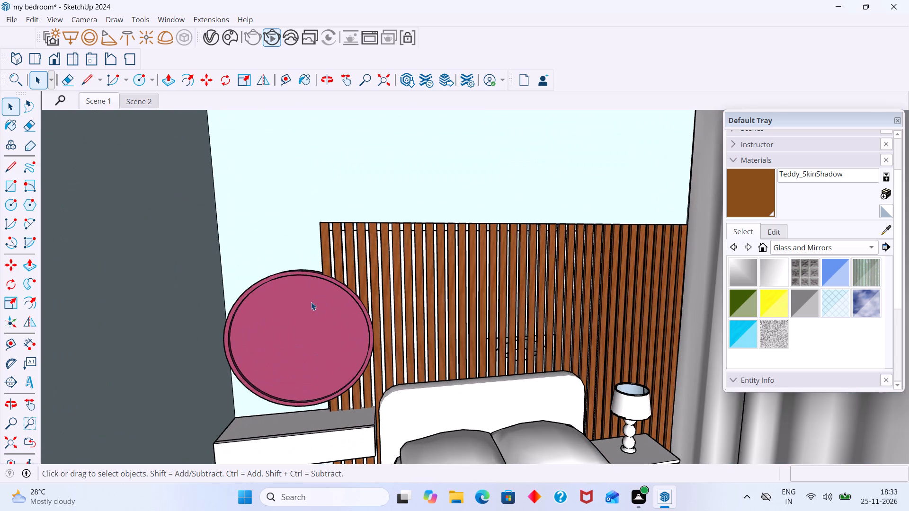
{"action": "scroll", "coordinate": [311, 302], "scroll_direction": "up", "scroll_amount": 1}
{"action": "scroll", "coordinate": [307, 310], "scroll_direction": "down", "scroll_amount": 5}
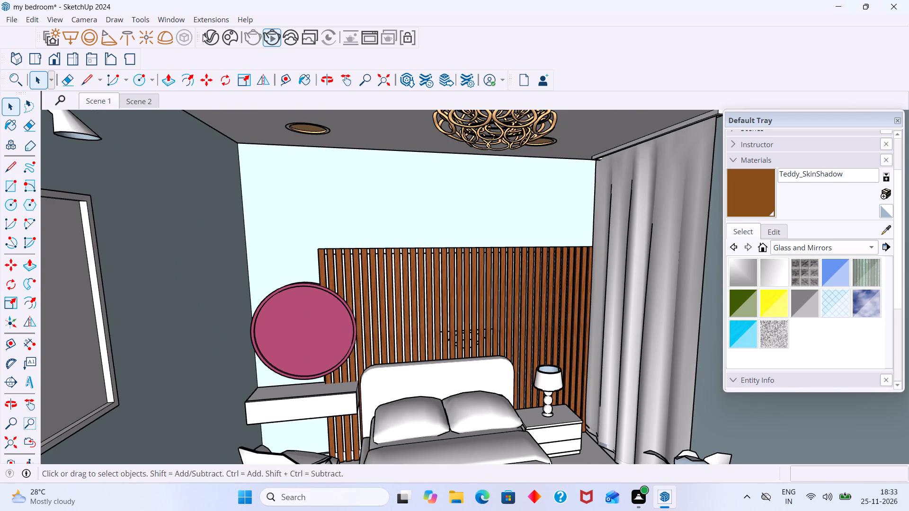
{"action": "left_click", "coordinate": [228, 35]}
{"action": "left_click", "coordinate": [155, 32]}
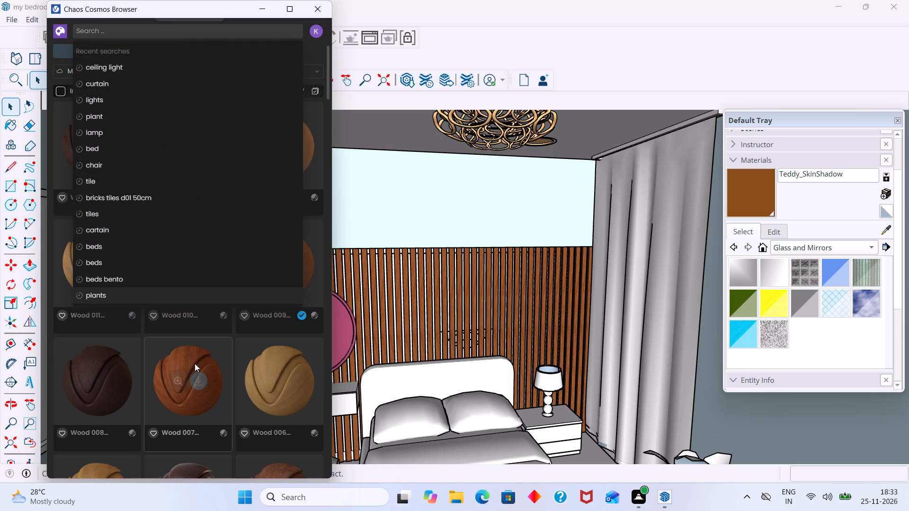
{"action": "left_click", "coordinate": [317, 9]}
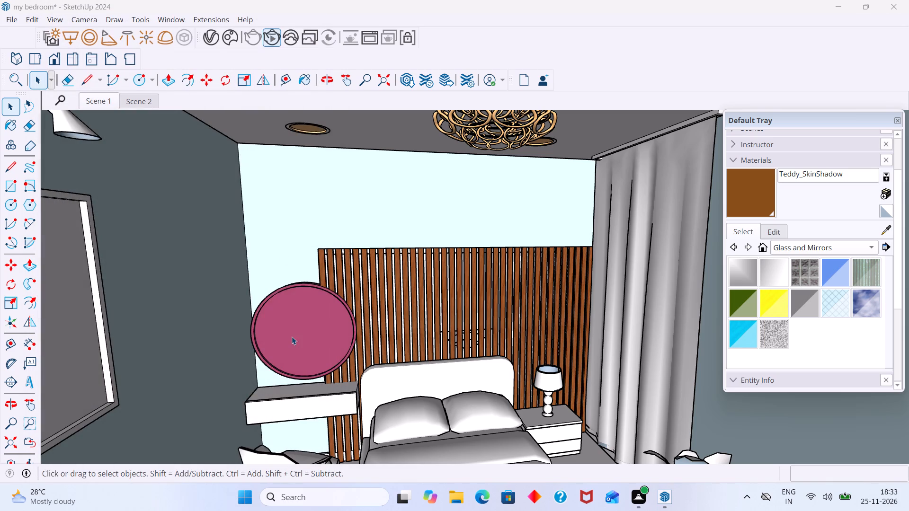
Open the round mirror for editing and select its inner face.
{"action": "scroll", "coordinate": [292, 336], "scroll_direction": "down", "scroll_amount": 5}
{"action": "scroll", "coordinate": [291, 336], "scroll_direction": "up", "scroll_amount": 1}
{"action": "scroll", "coordinate": [291, 327], "scroll_direction": "down", "scroll_amount": 3}
{"action": "scroll", "coordinate": [291, 327], "scroll_direction": "up", "scroll_amount": 7}
{"action": "double_click", "coordinate": [292, 328]}
{"action": "scroll", "coordinate": [293, 336], "scroll_direction": "up", "scroll_amount": 3}
{"action": "left_click", "coordinate": [293, 336]}
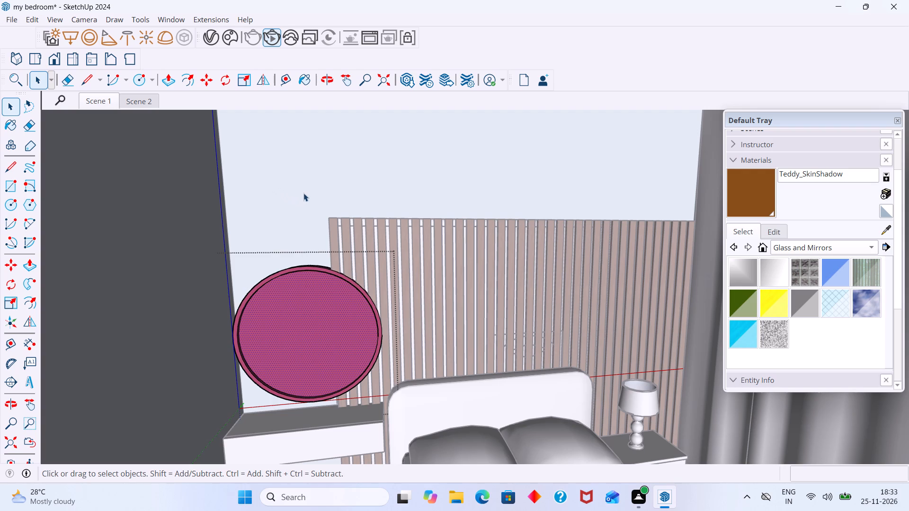
Run a V-Ray interactive render and examine the round mirror and slatted panel in it, then close the frame buffer.
{"action": "left_click", "coordinate": [269, 44]}
{"action": "left_click", "coordinate": [273, 42]}
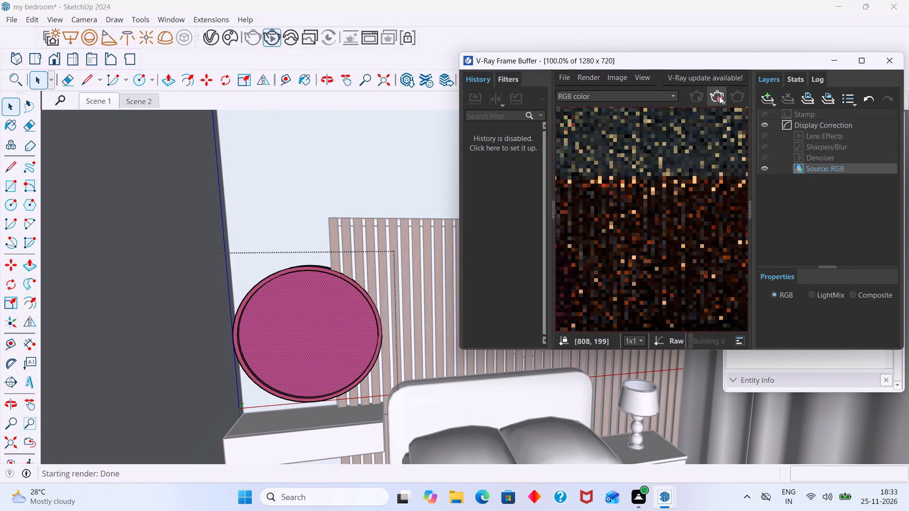
{"action": "scroll", "coordinate": [651, 227], "scroll_direction": "down", "scroll_amount": 1}
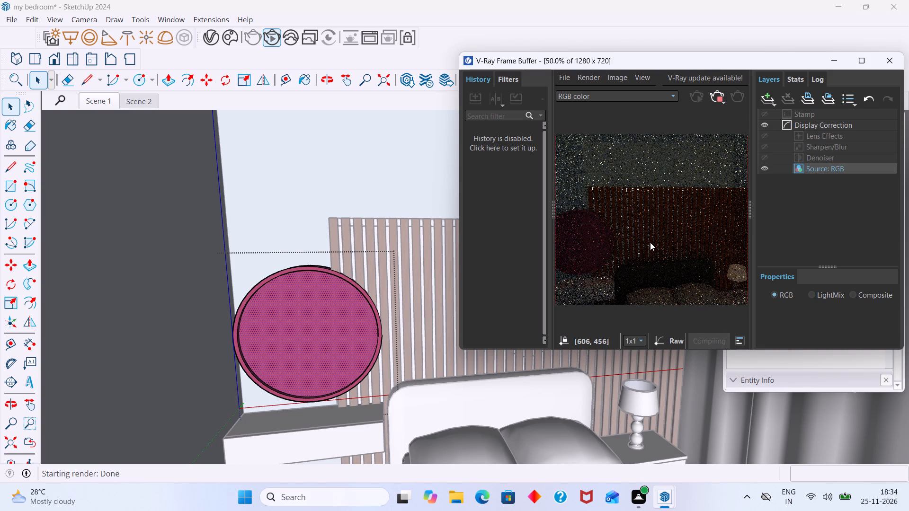
{"action": "scroll", "coordinate": [650, 243], "scroll_direction": "down", "scroll_amount": 1}
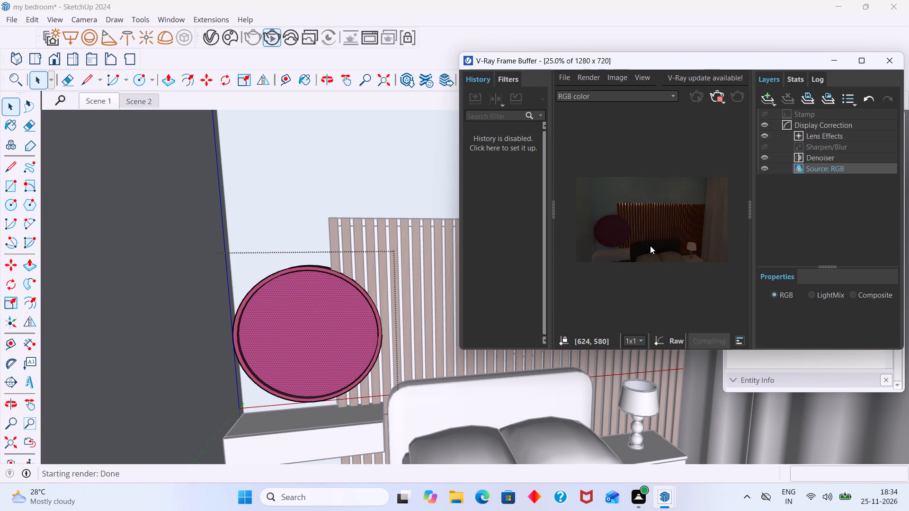
{"action": "scroll", "coordinate": [650, 246], "scroll_direction": "up", "scroll_amount": 2}
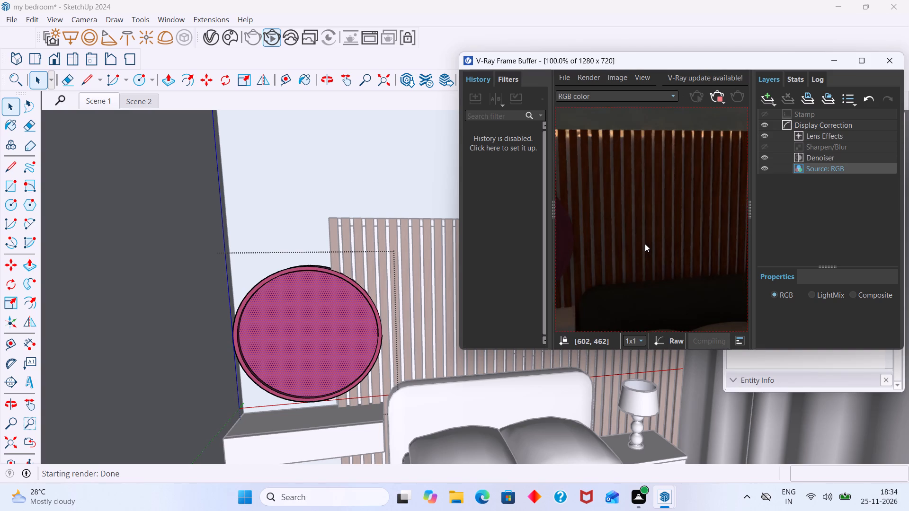
{"action": "scroll", "coordinate": [645, 244], "scroll_direction": "down", "scroll_amount": 2}
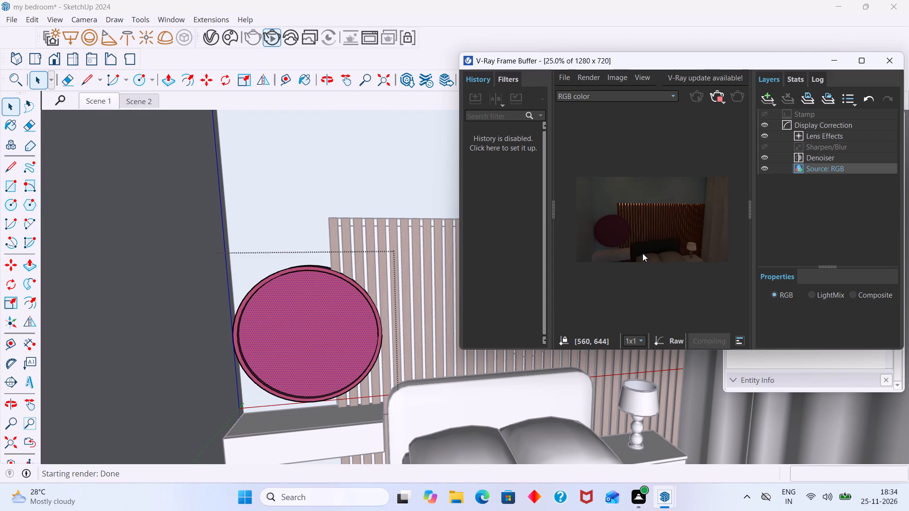
{"action": "scroll", "coordinate": [642, 253], "scroll_direction": "up", "scroll_amount": 1}
{"action": "middle_click_drag", "start_coordinate": [621, 221], "coordinate": [663, 212]}
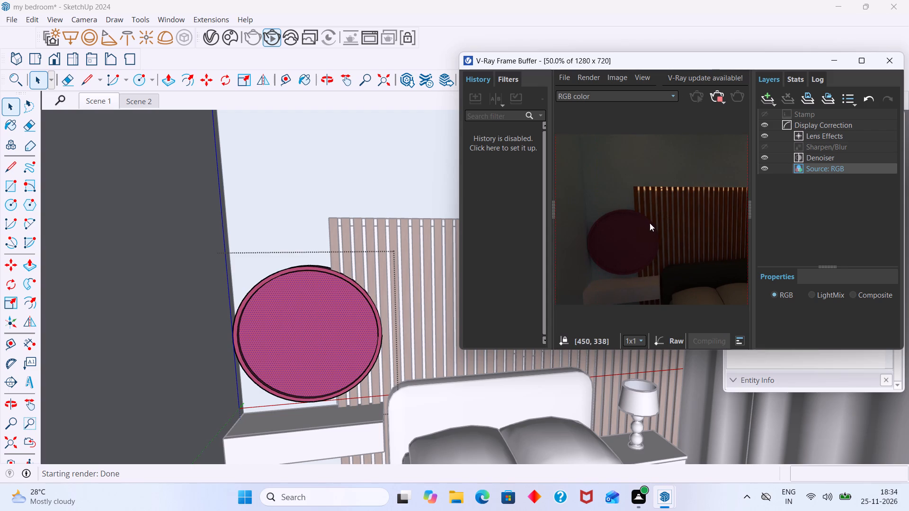
{"action": "scroll", "coordinate": [646, 229], "scroll_direction": "down", "scroll_amount": 1}
{"action": "middle_click_drag", "start_coordinate": [642, 238], "coordinate": [649, 211]}
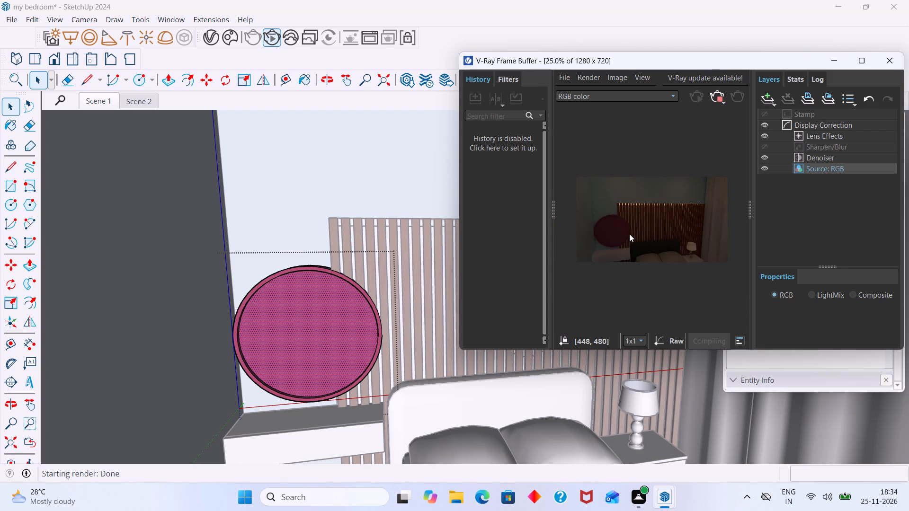
{"action": "left_click", "coordinate": [889, 66]}
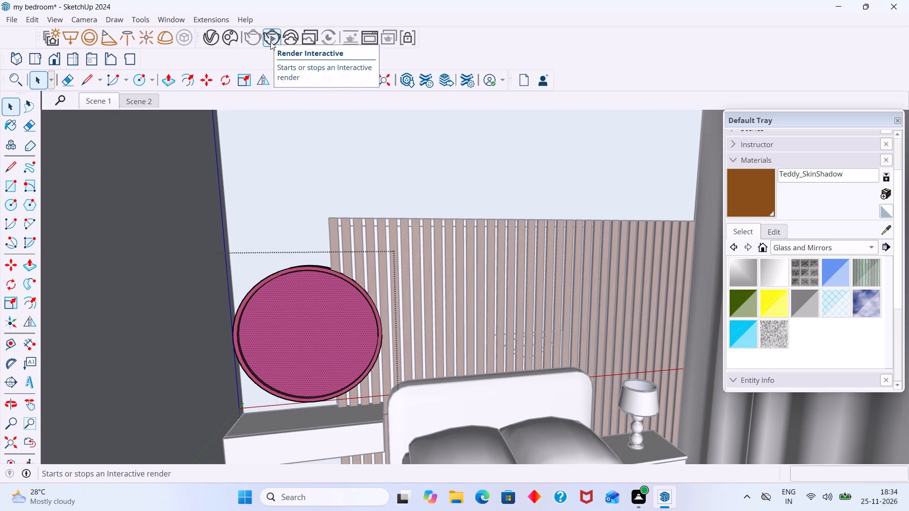
Apply the V-Ray material Wood 009 27.06cm to the round mirror's selected inner face, close the asset editor, and deselect the face.
{"action": "left_click", "coordinate": [231, 40]}
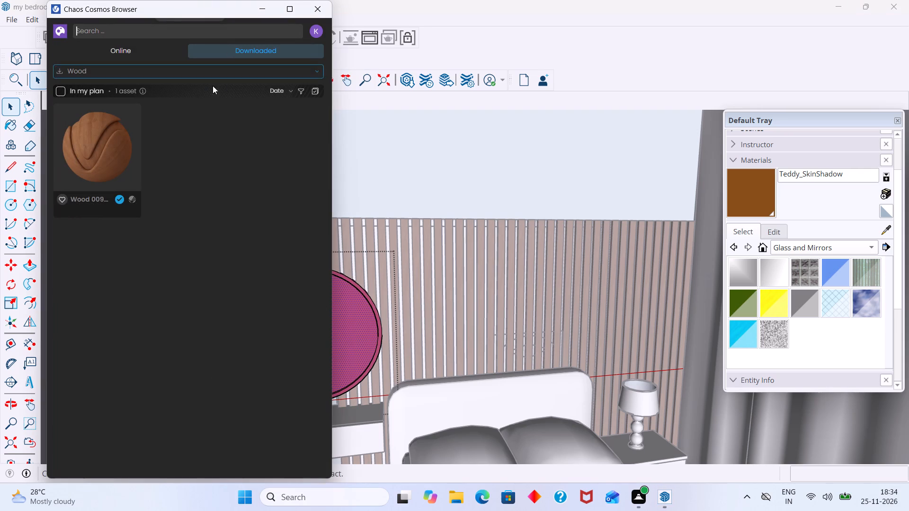
{"action": "left_click", "coordinate": [315, 10]}
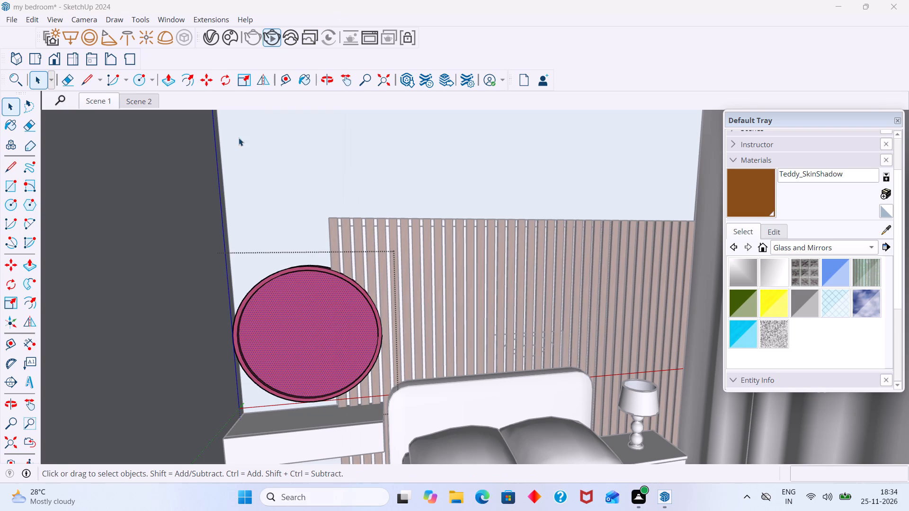
{"action": "left_click", "coordinate": [216, 44]}
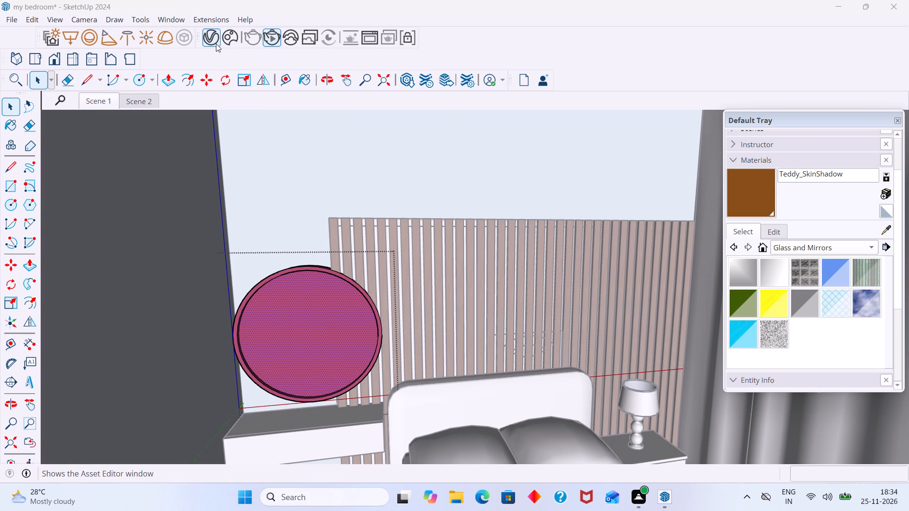
{"action": "scroll", "coordinate": [114, 401], "scroll_direction": "down", "scroll_amount": 2}
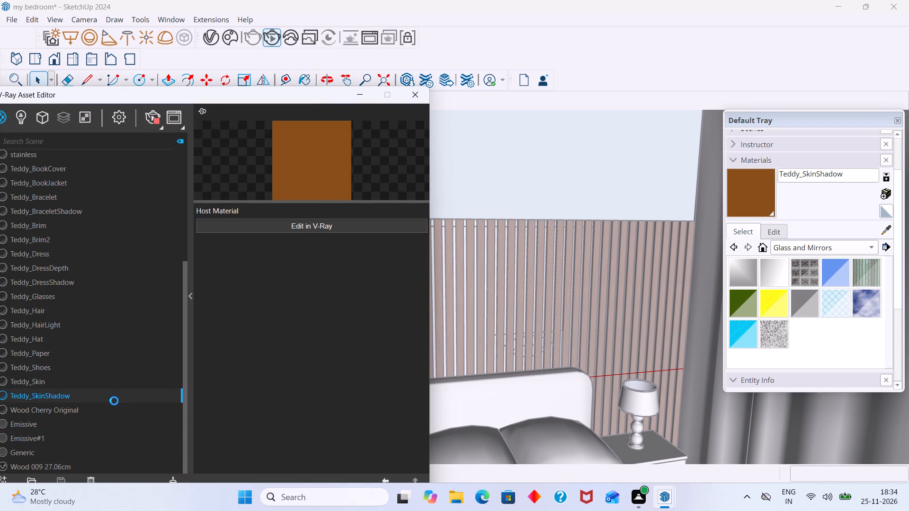
{"action": "scroll", "coordinate": [106, 428], "scroll_direction": "down", "scroll_amount": 1}
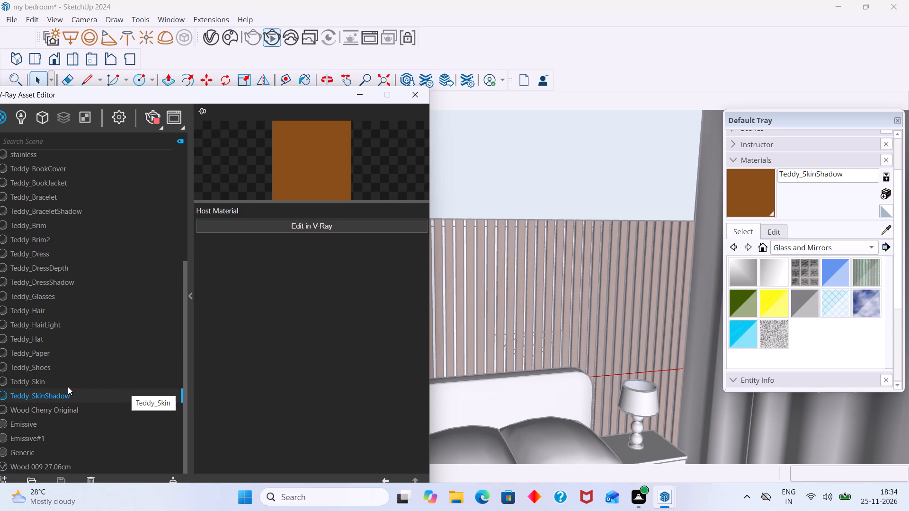
{"action": "scroll", "coordinate": [62, 387], "scroll_direction": "up", "scroll_amount": 1}
{"action": "scroll", "coordinate": [62, 387], "scroll_direction": "down", "scroll_amount": 5}
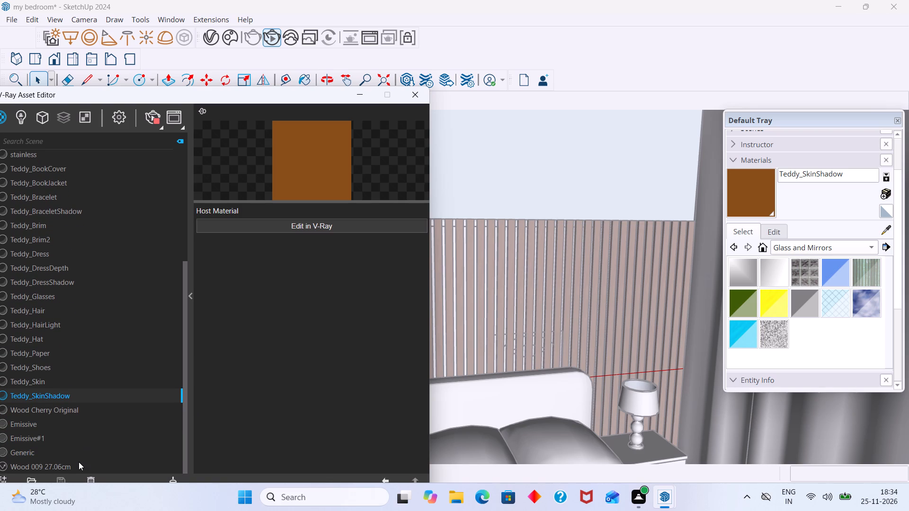
{"action": "left_click", "coordinate": [79, 462]}
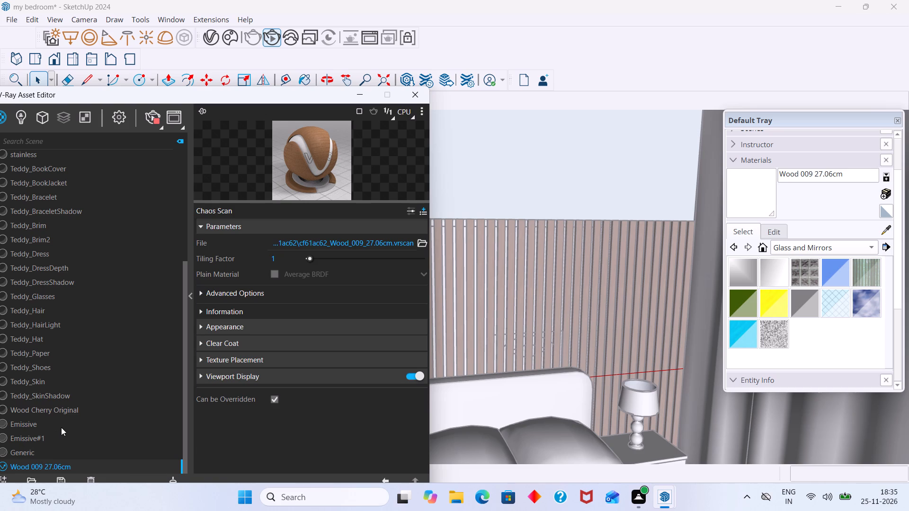
{"action": "right_click", "coordinate": [90, 467]}
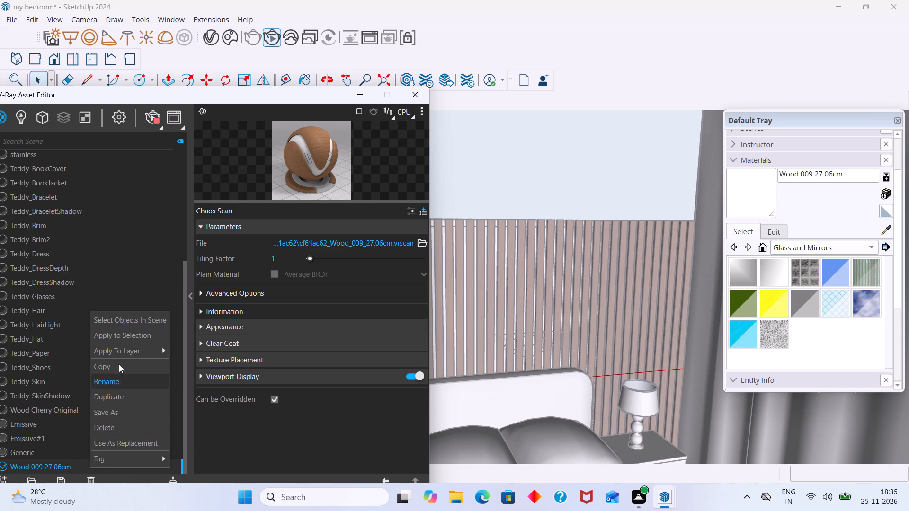
{"action": "left_click", "coordinate": [130, 335]}
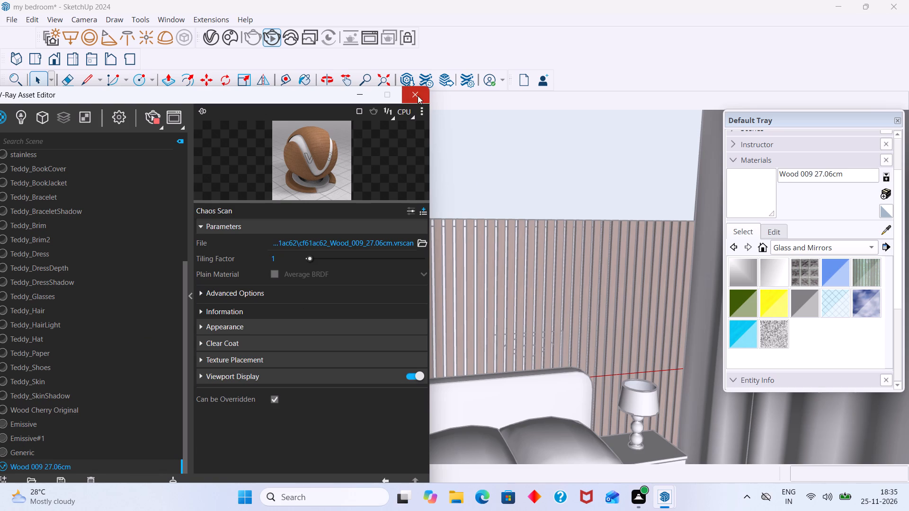
{"action": "left_click", "coordinate": [418, 96]}
{"action": "scroll", "coordinate": [327, 331], "scroll_direction": "up", "scroll_amount": 2}
{"action": "scroll", "coordinate": [327, 331], "scroll_direction": "down", "scroll_amount": 15}
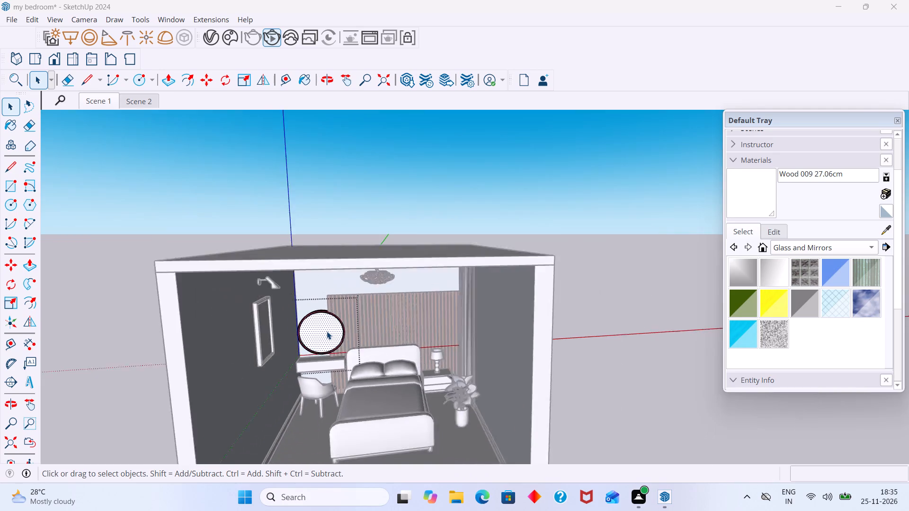
{"action": "scroll", "coordinate": [327, 331], "scroll_direction": "down", "scroll_amount": 4}
{"action": "left_click", "coordinate": [552, 277]}
{"action": "scroll", "coordinate": [315, 339], "scroll_direction": "up", "scroll_amount": 17}
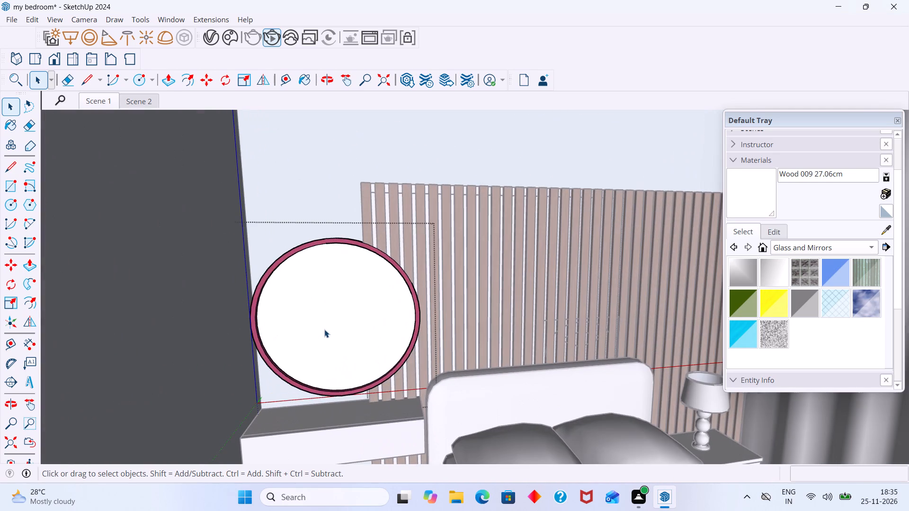
Undo the wood material on the round mirror's inner face and leave the mirror's group editing.
{"action": "key", "text": "ctrl+z"}
{"action": "scroll", "coordinate": [324, 333], "scroll_direction": "down", "scroll_amount": 5}
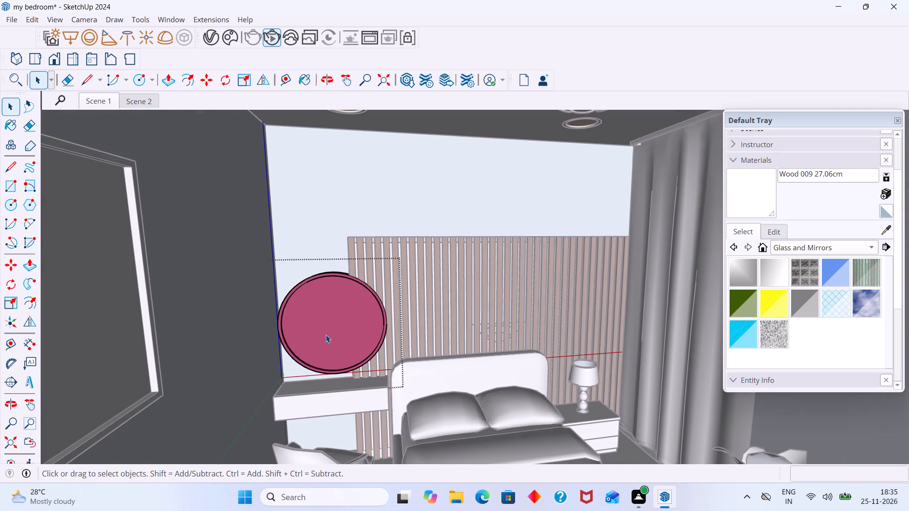
{"action": "left_click", "coordinate": [330, 325]}
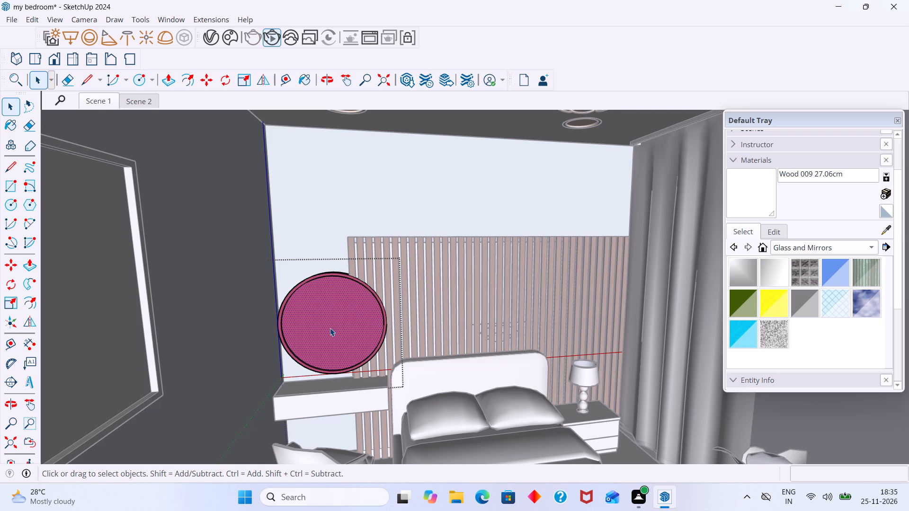
{"action": "scroll", "coordinate": [330, 327], "scroll_direction": "down", "scroll_amount": 2}
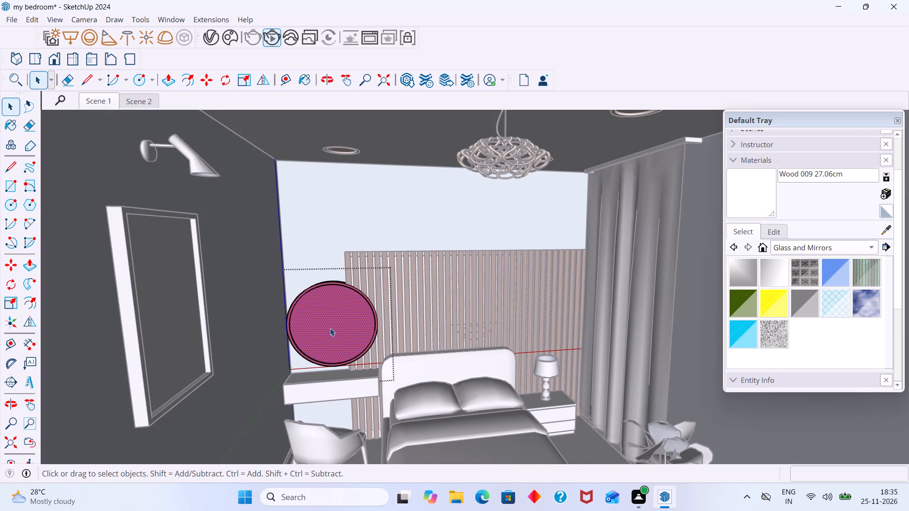
{"action": "scroll", "coordinate": [315, 327], "scroll_direction": "down", "scroll_amount": 6}
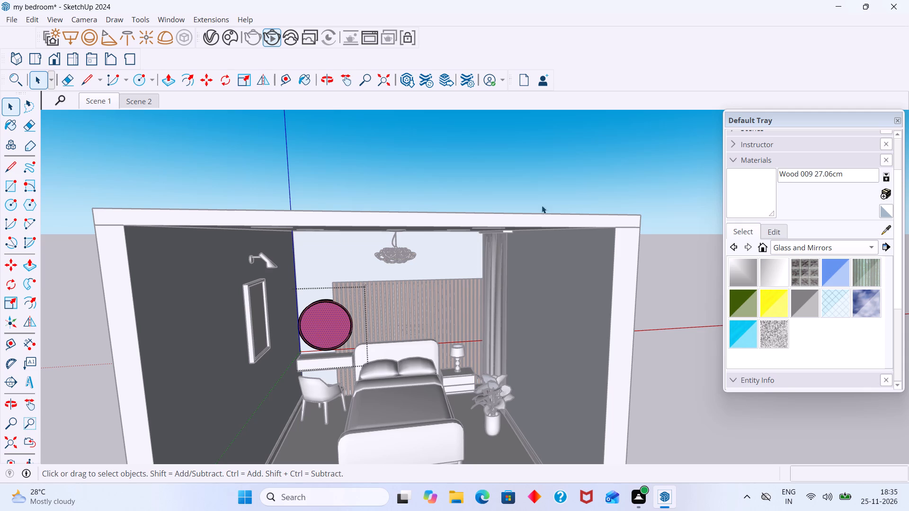
{"action": "left_click", "coordinate": [560, 186]}
Close the my bedroom model with the whole room in view, saving its changes.
{"action": "scroll", "coordinate": [278, 318], "scroll_direction": "up", "scroll_amount": 2}
{"action": "scroll", "coordinate": [373, 297], "scroll_direction": "down", "scroll_amount": 9}
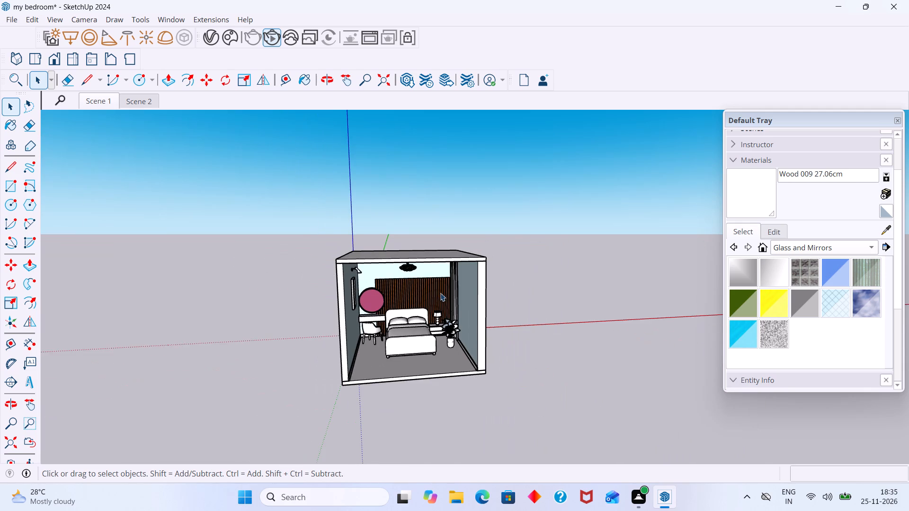
{"action": "middle_click_drag", "start_coordinate": [440, 292], "coordinate": [401, 293]}
{"action": "scroll", "coordinate": [375, 308], "scroll_direction": "up", "scroll_amount": 7}
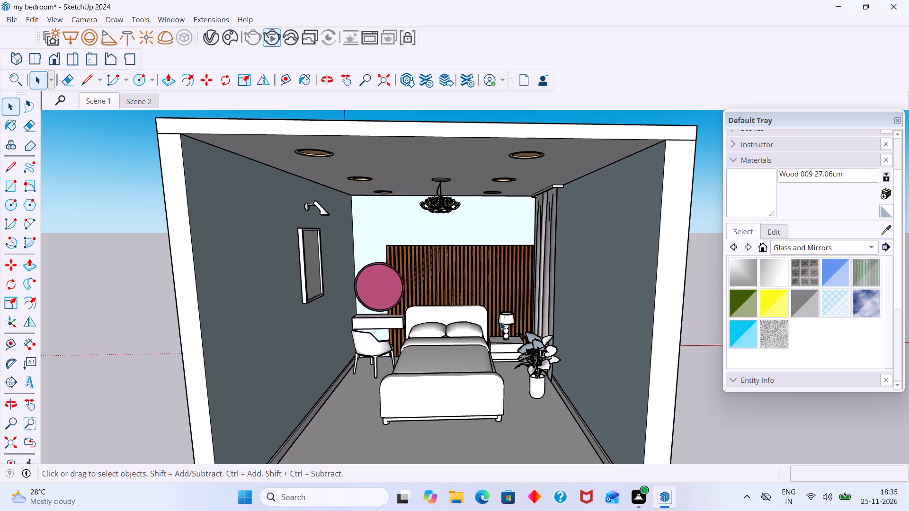
{"action": "scroll", "coordinate": [513, 181], "scroll_direction": "down", "scroll_amount": 4}
{"action": "scroll", "coordinate": [429, 258], "scroll_direction": "up", "scroll_amount": 3}
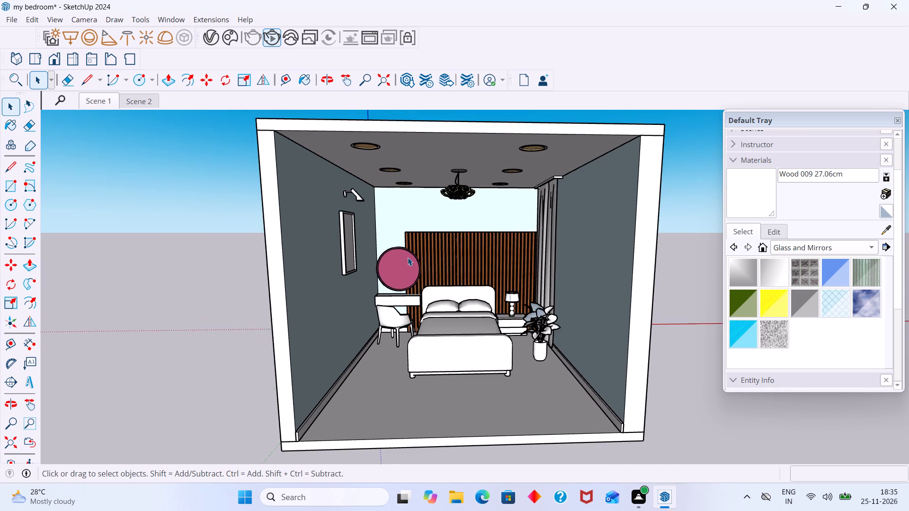
{"action": "scroll", "coordinate": [408, 257], "scroll_direction": "up", "scroll_amount": 3}
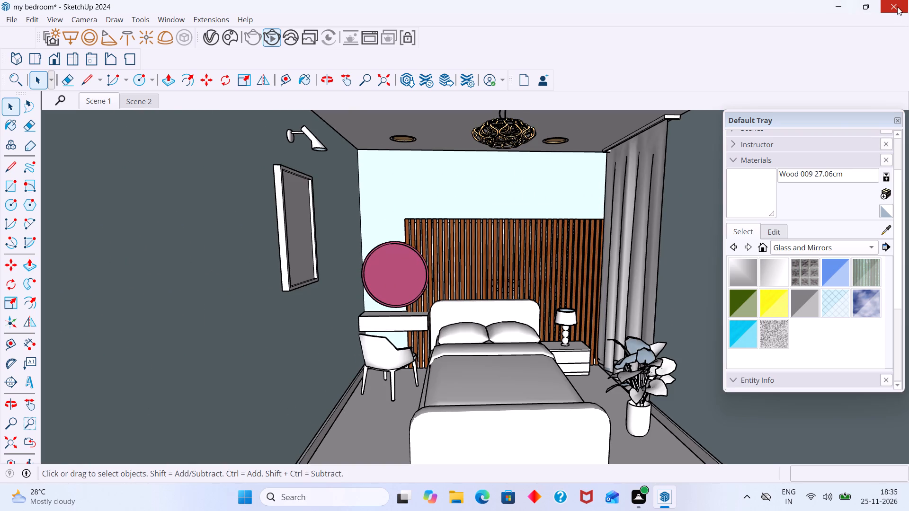
{"action": "left_click", "coordinate": [899, 6]}
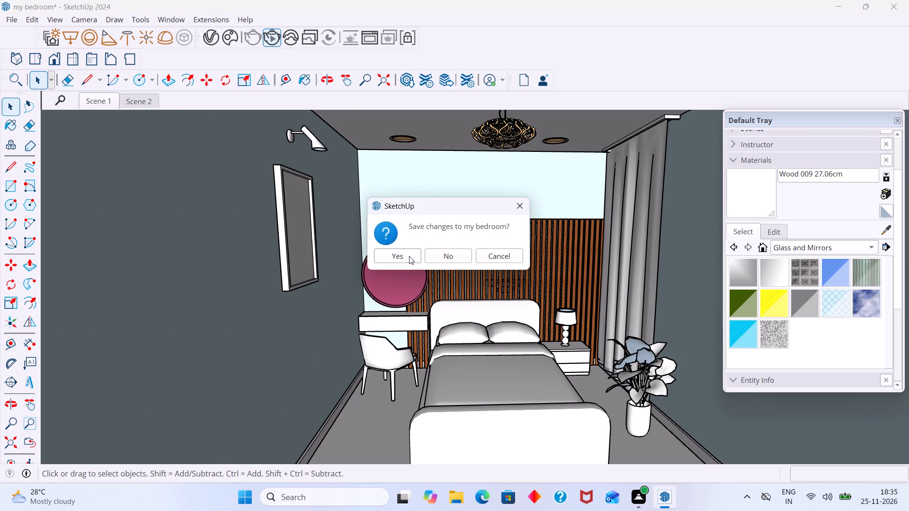
{"action": "left_click", "coordinate": [403, 256]}
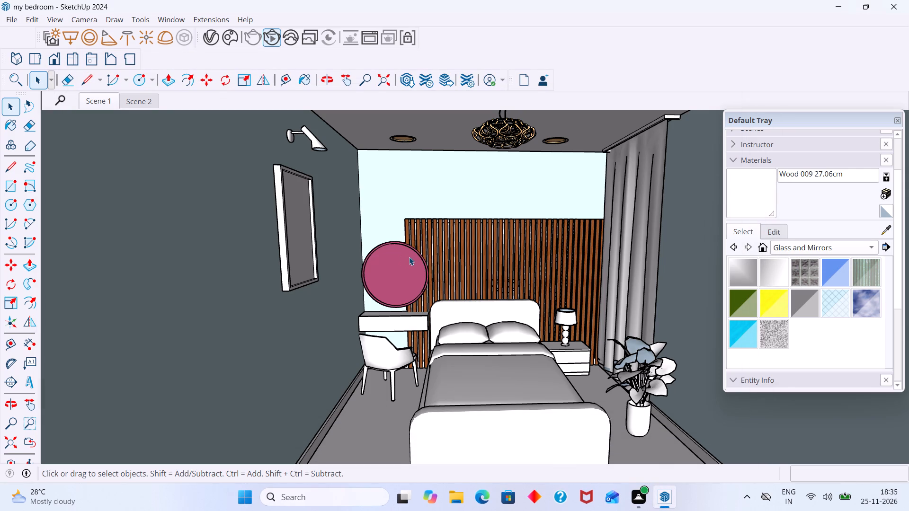
{"action": "left_click", "coordinate": [897, 119]}
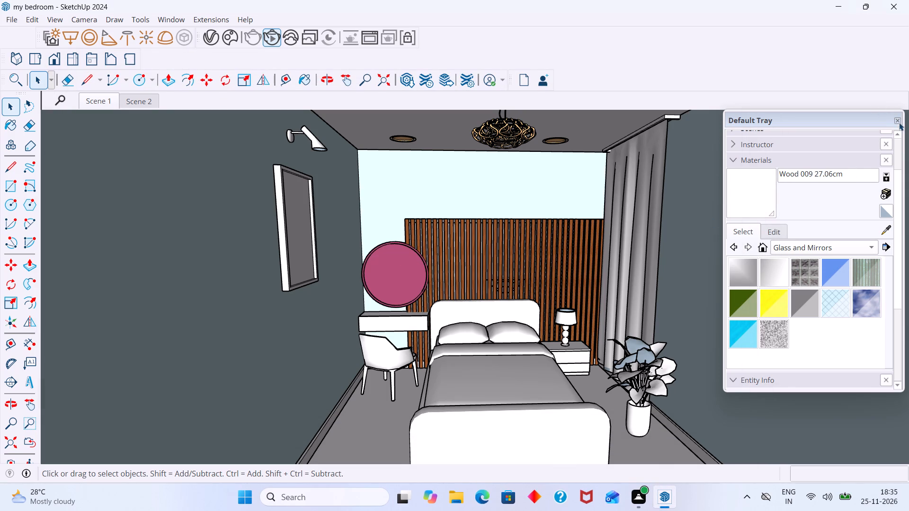
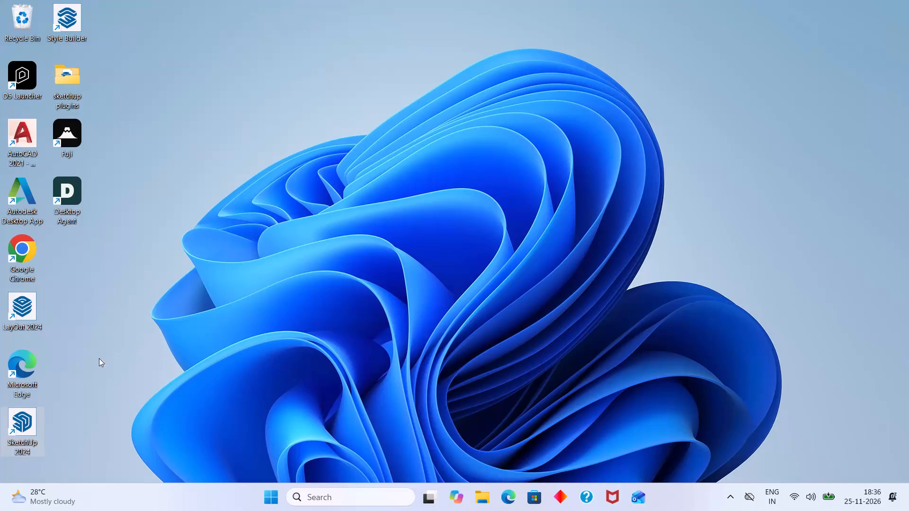
Start SketchUp, look over the recent files in its welcome window, and close that window.
{"action": "double_click", "coordinate": [21, 416]}
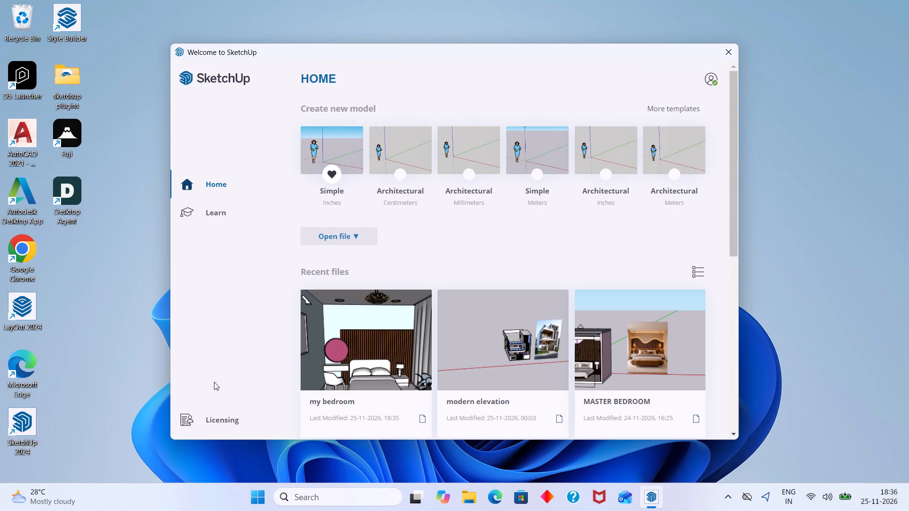
{"action": "scroll", "coordinate": [377, 356], "scroll_direction": "down", "scroll_amount": 1}
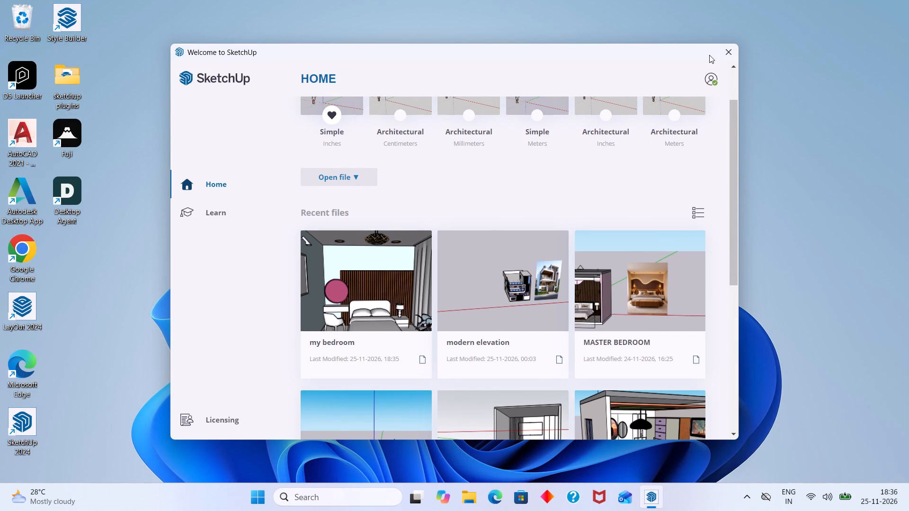
{"action": "left_click", "coordinate": [729, 53]}
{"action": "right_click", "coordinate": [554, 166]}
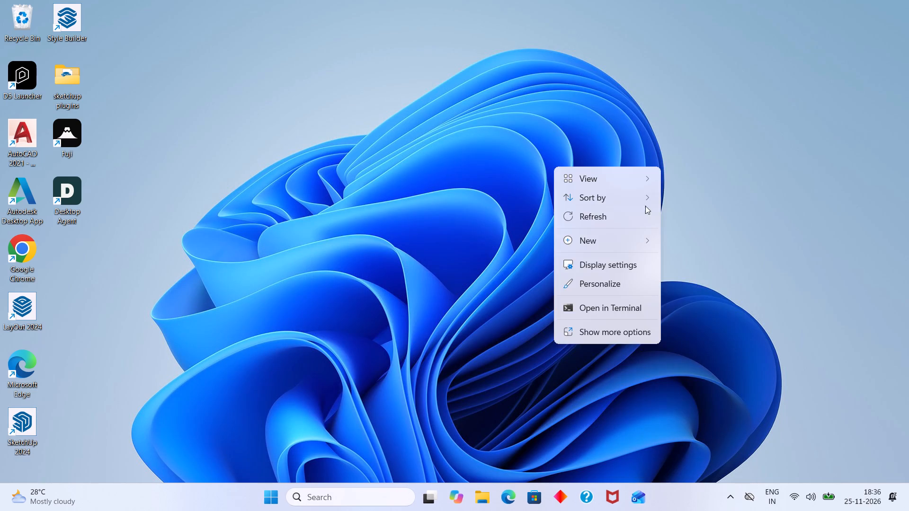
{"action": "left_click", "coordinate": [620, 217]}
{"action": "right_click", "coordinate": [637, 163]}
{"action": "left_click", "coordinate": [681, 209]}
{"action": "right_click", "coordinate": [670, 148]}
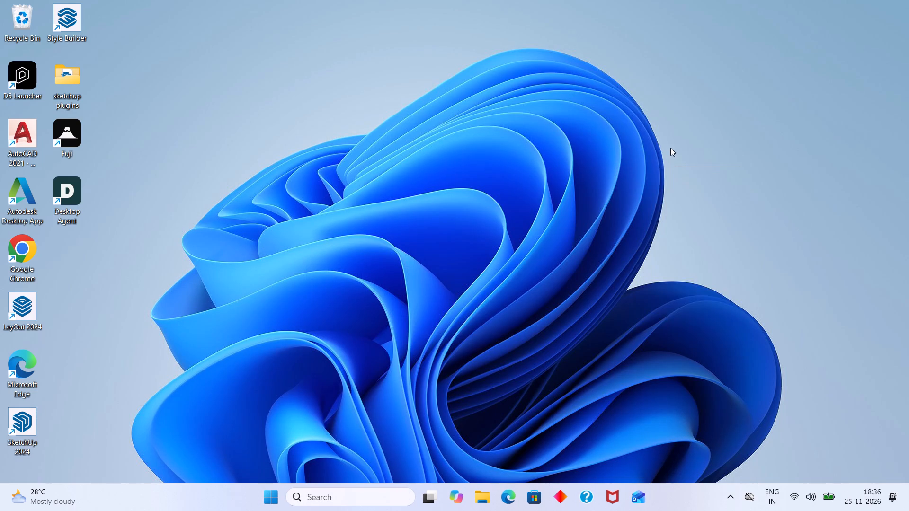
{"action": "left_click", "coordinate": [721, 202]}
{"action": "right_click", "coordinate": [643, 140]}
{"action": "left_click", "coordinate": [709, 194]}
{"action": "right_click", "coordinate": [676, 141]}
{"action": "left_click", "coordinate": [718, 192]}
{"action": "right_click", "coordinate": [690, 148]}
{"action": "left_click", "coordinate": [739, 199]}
Bring up the Shut Down Windows dialog from the desktop to turn off the PC.
{"action": "key", "text": "alt+F4"}
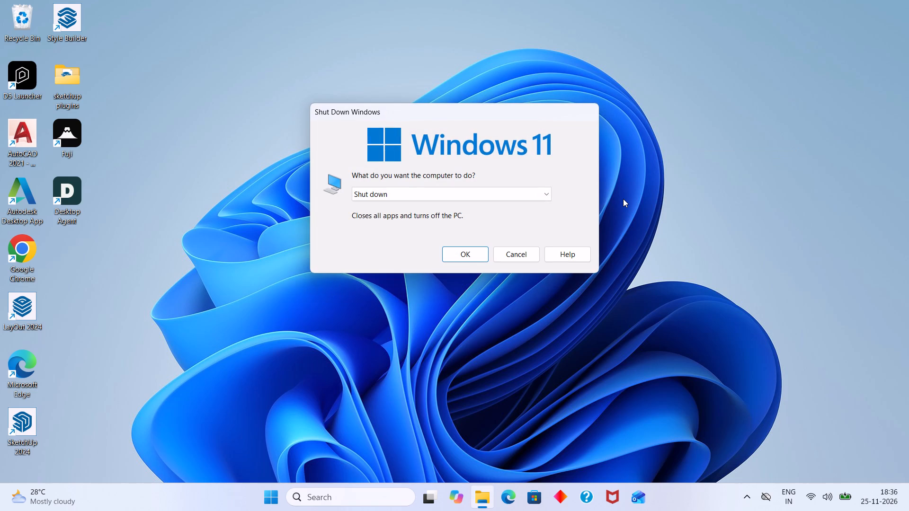
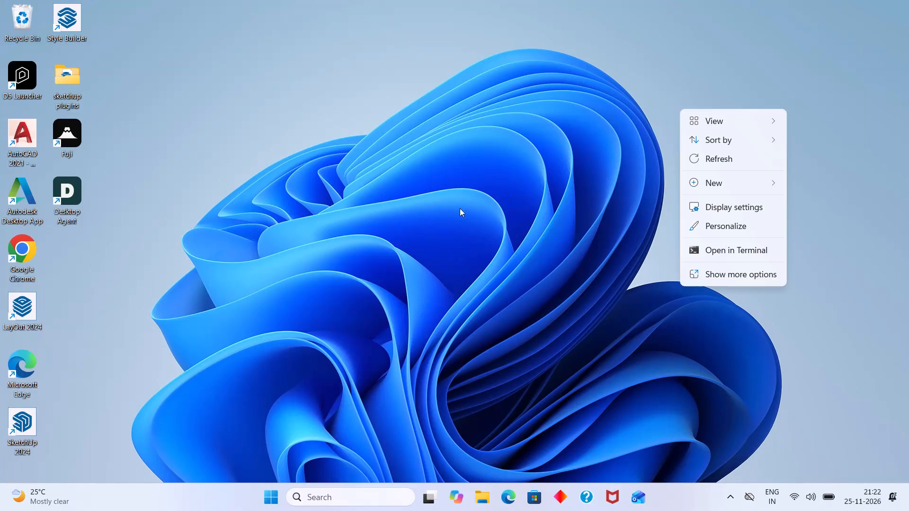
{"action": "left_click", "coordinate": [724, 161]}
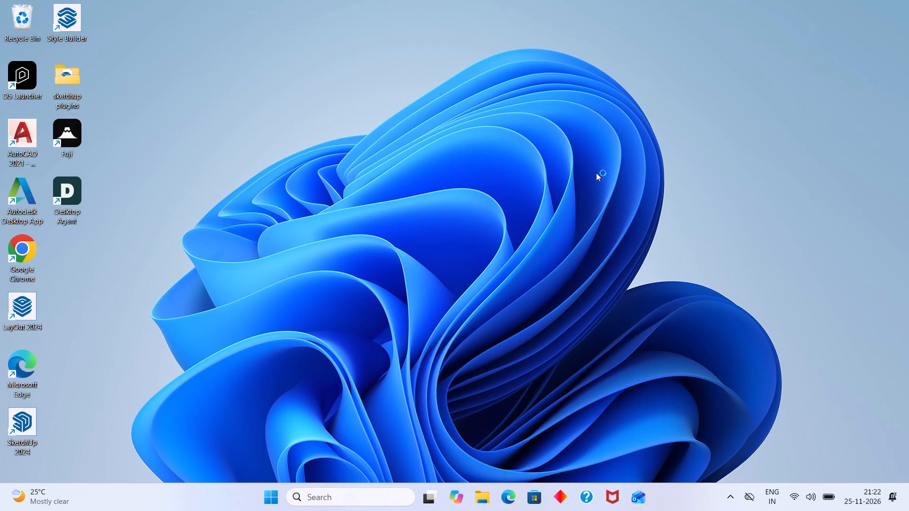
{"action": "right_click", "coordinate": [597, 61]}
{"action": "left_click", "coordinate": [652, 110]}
Launch the Fuji application from its desktop shortcut.
{"action": "double_click", "coordinate": [62, 129]}
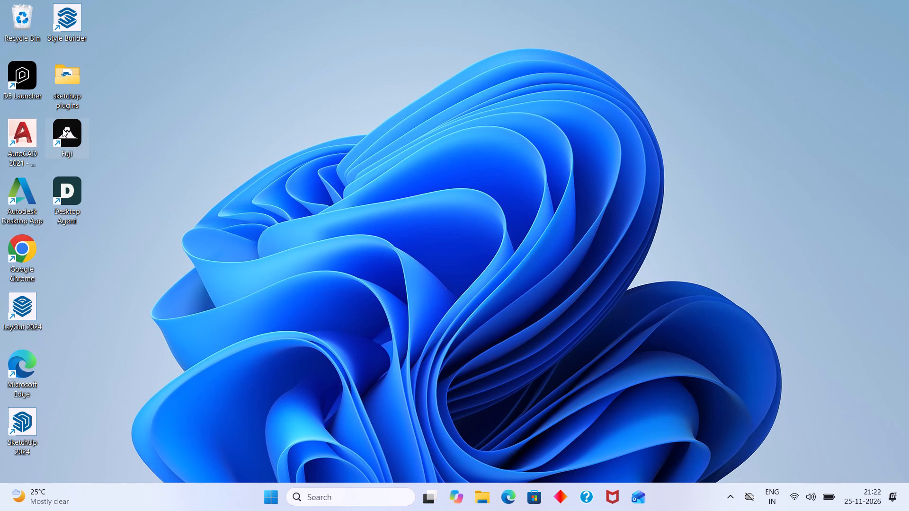
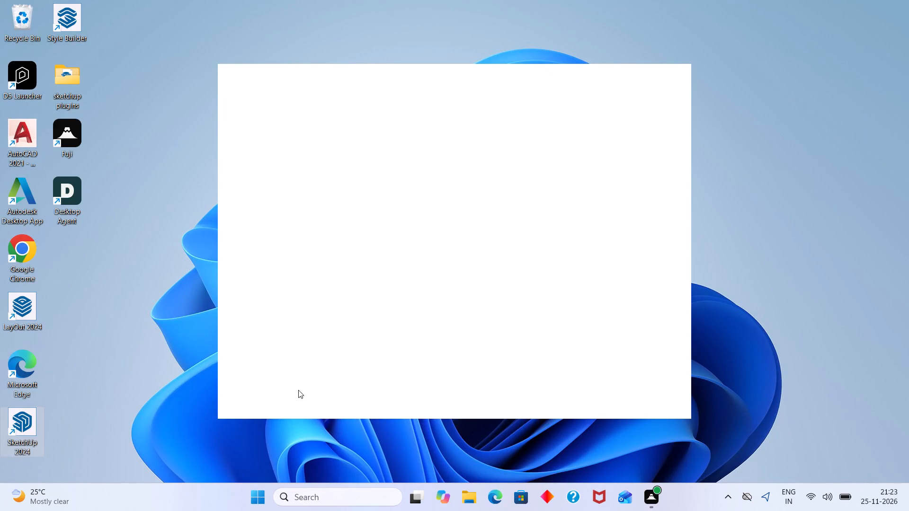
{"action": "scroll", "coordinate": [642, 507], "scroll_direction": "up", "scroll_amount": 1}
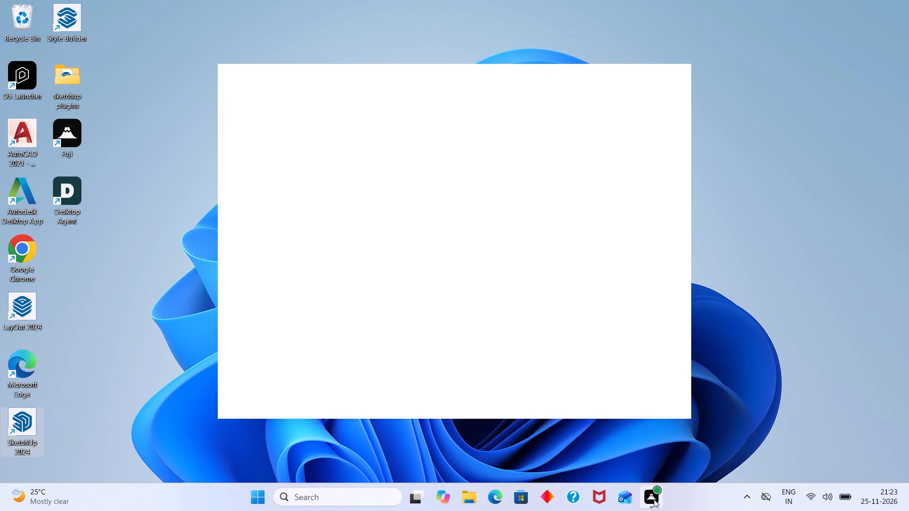
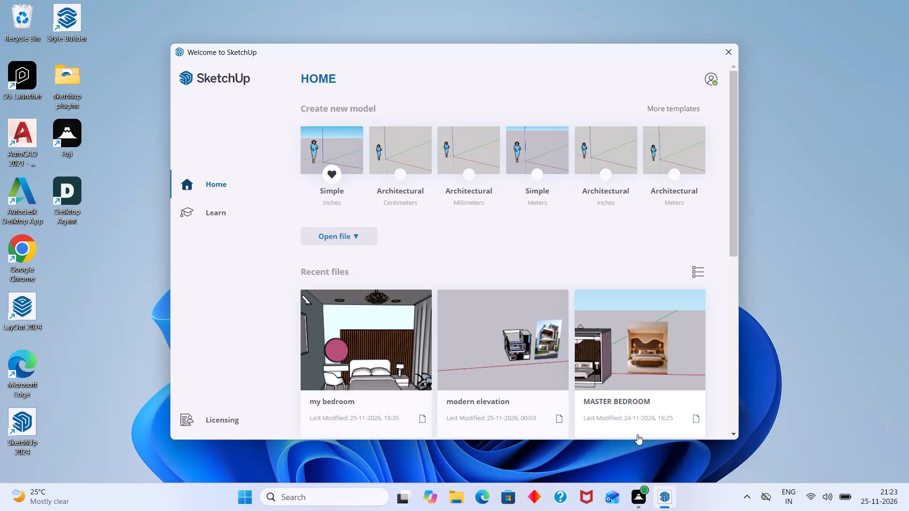
Browse the recent files on the welcome screen and dismiss the Windows Security notification.
{"action": "scroll", "coordinate": [352, 310], "scroll_direction": "down", "scroll_amount": 2}
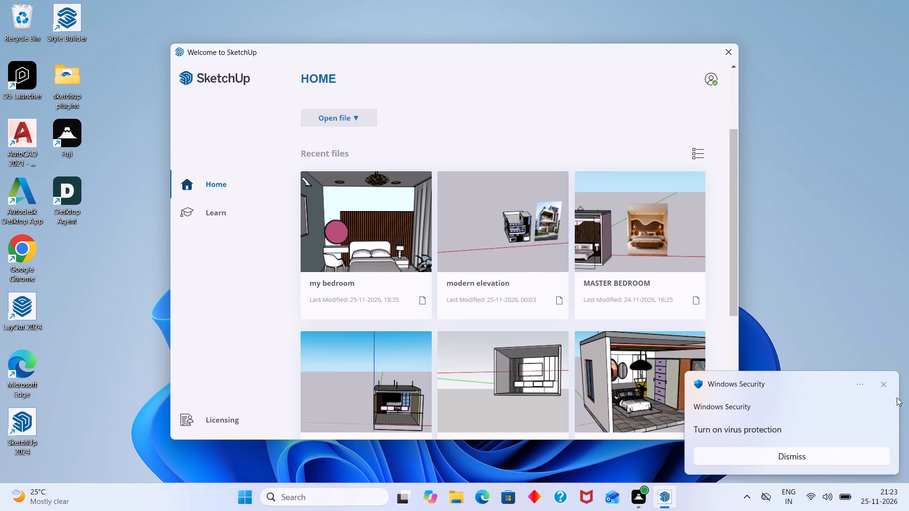
{"action": "left_click", "coordinate": [885, 383]}
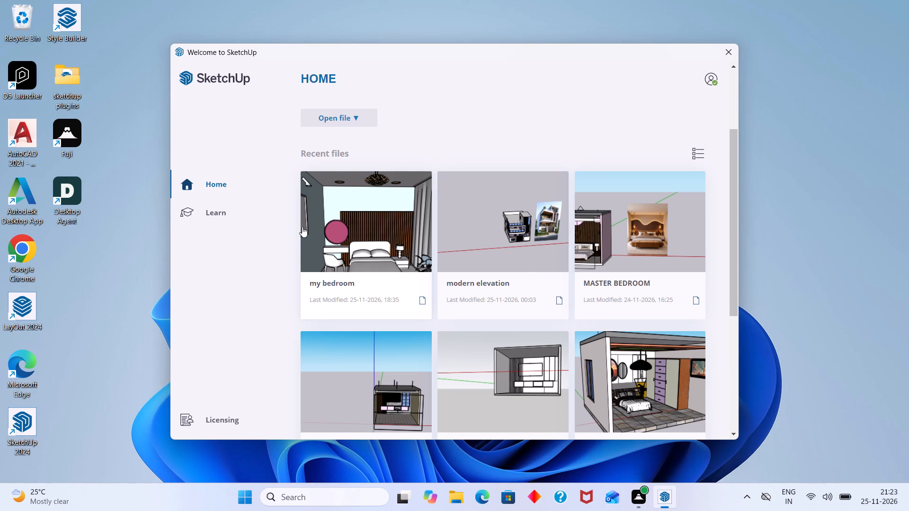